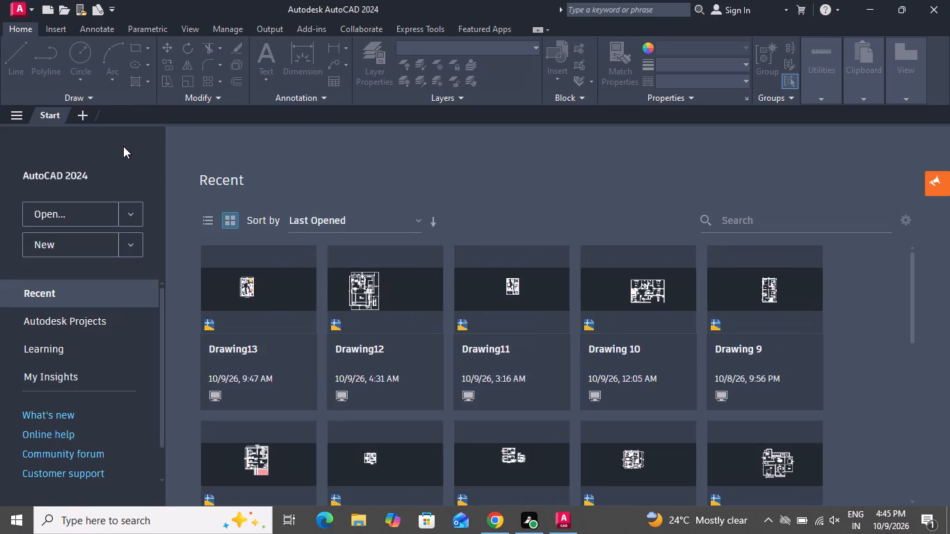
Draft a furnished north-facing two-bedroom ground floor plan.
Create a new blank drawing.
click(62, 243)
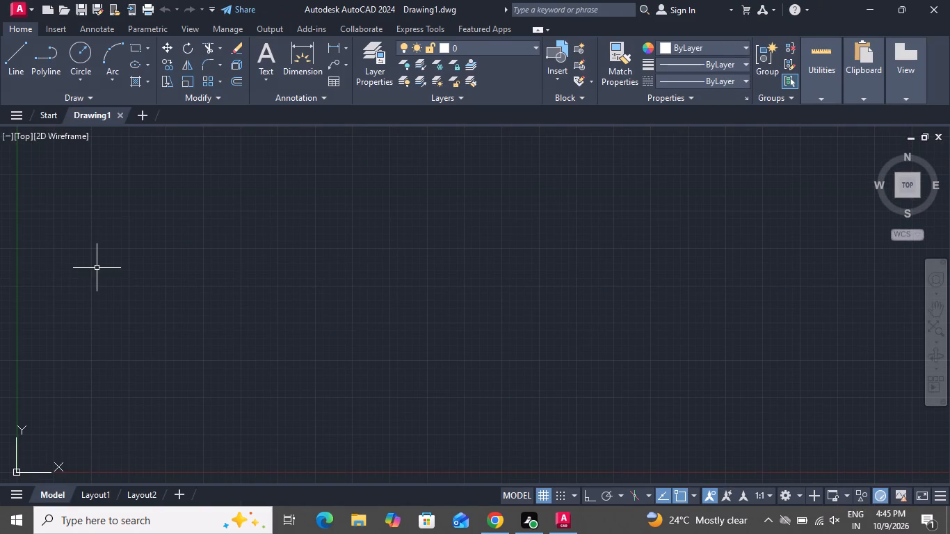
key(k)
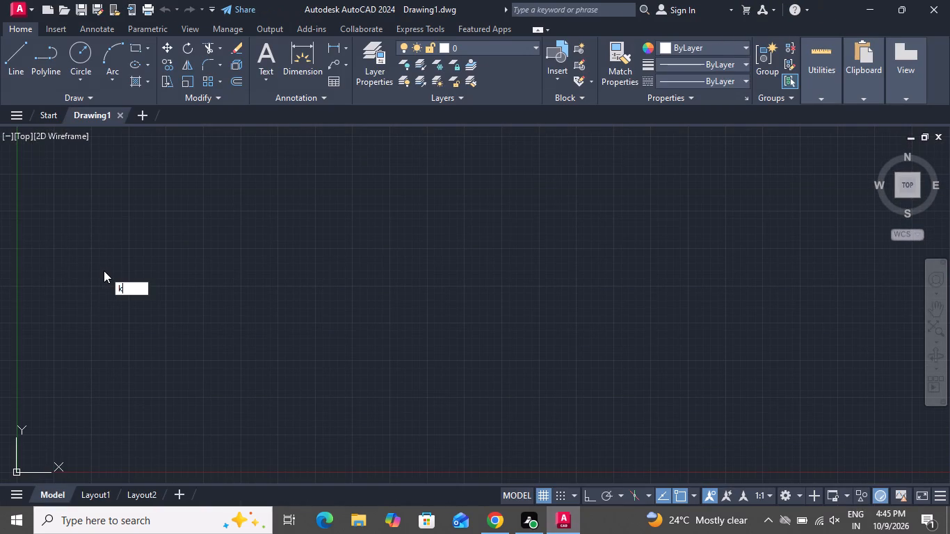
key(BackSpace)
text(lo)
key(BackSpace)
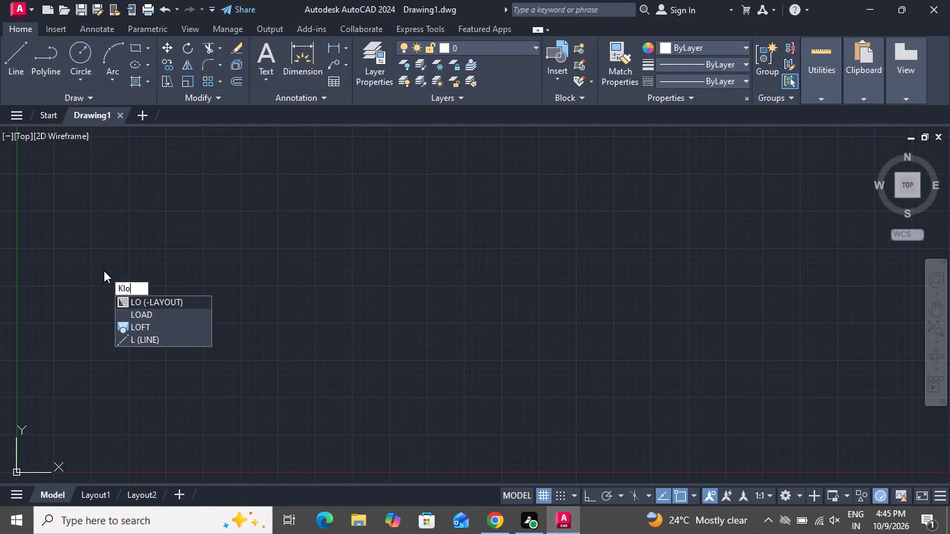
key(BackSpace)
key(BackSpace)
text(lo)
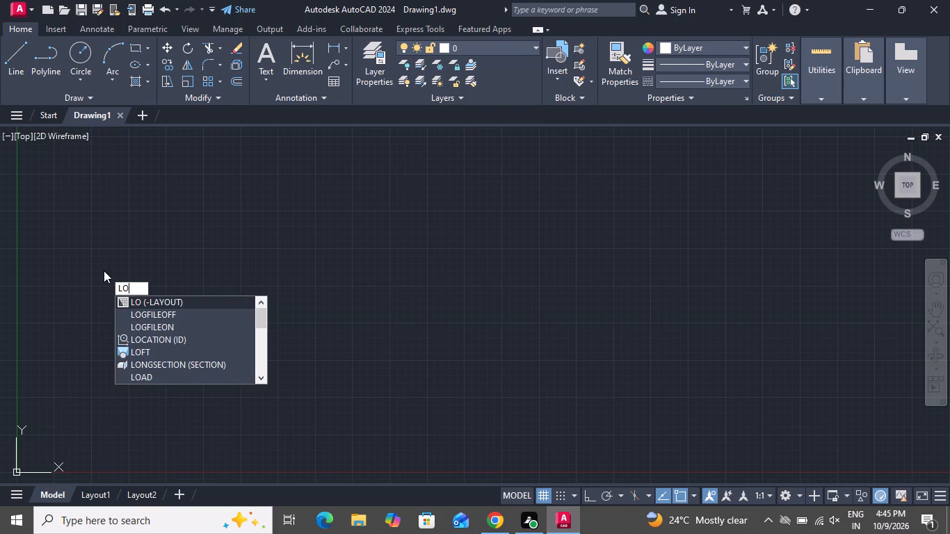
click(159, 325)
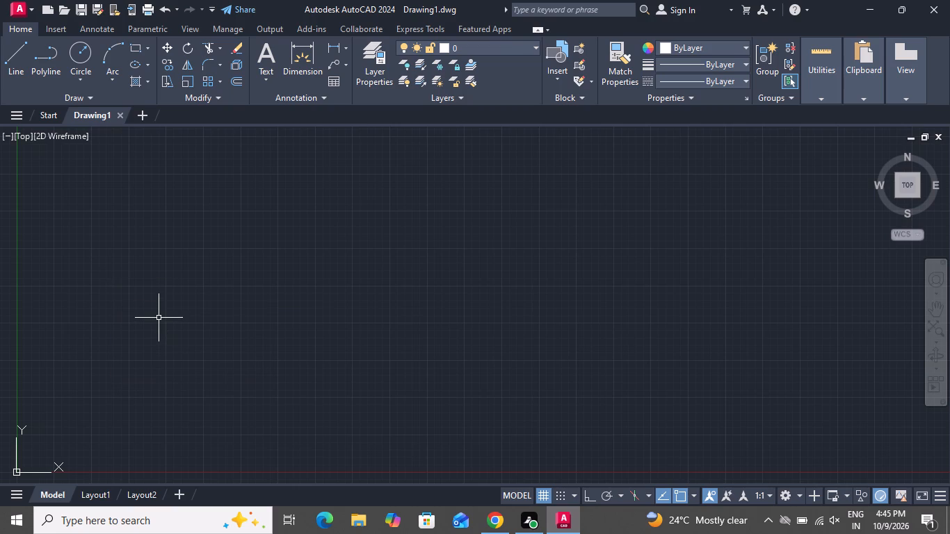
Configure the drawing units to Engineering length type with 0'-0" precision.
text(un)
key(space)
click(409, 156)
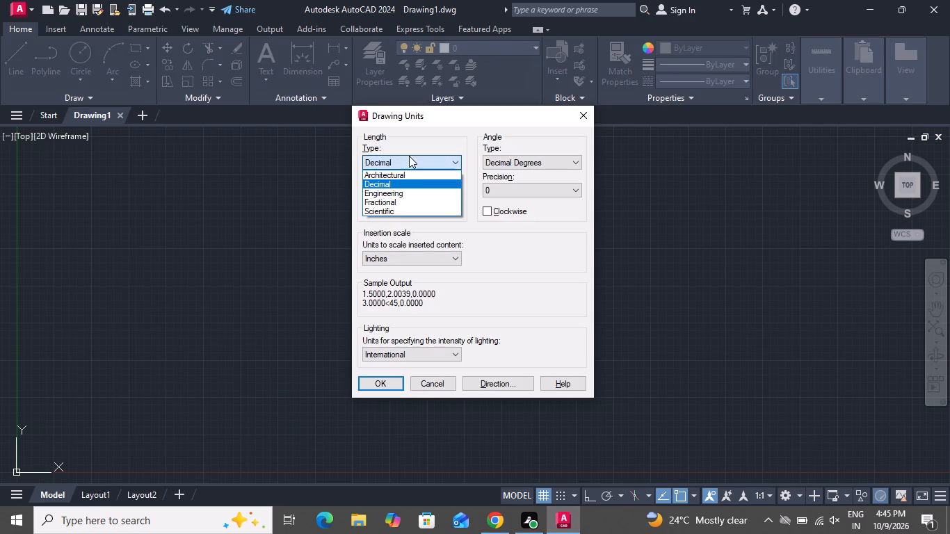
click(418, 189)
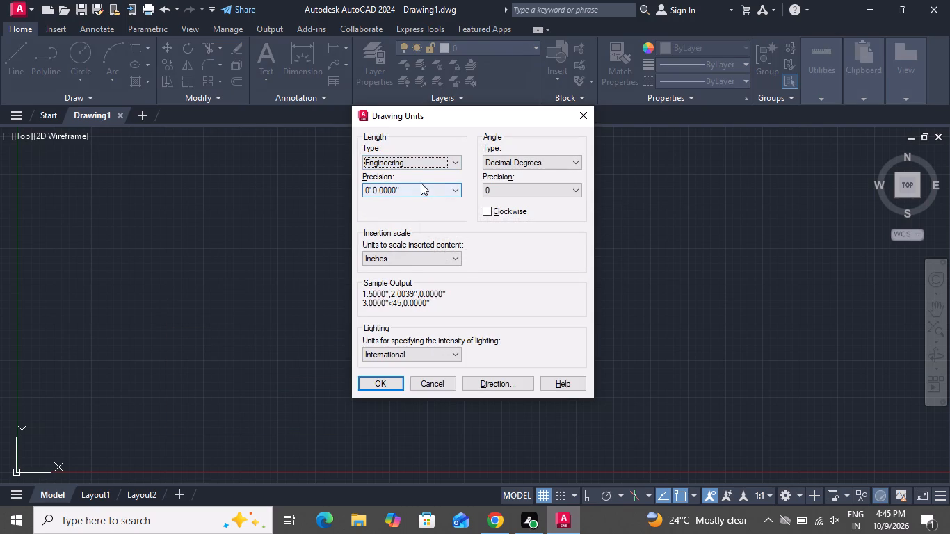
click(421, 186)
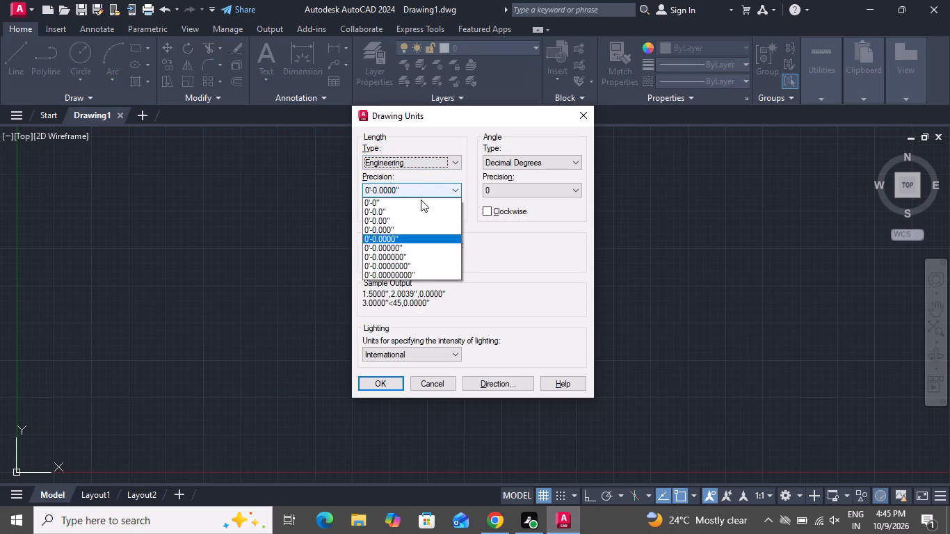
click(421, 202)
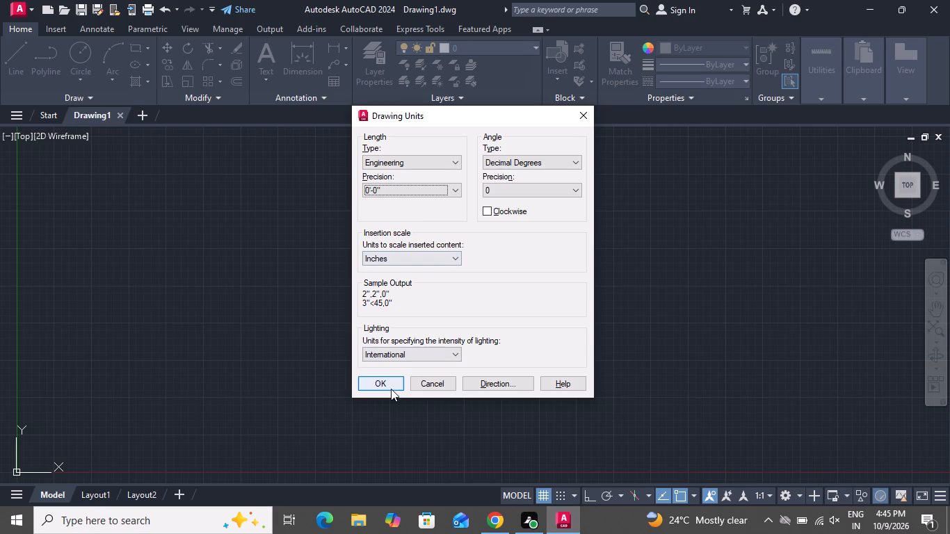
click(391, 381)
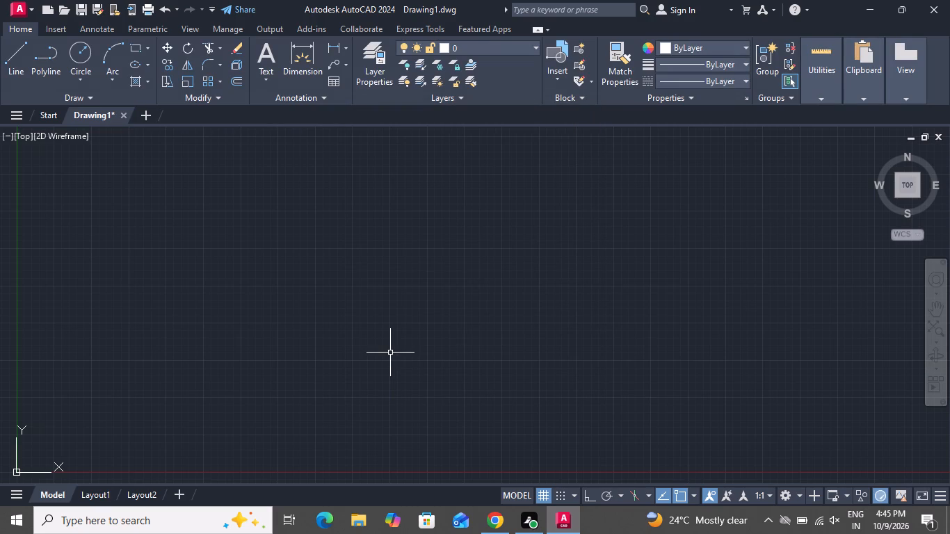
Modify the Standard dimension style's primary units to Engineering format with 0'-0" precision.
text(d)
key(space)
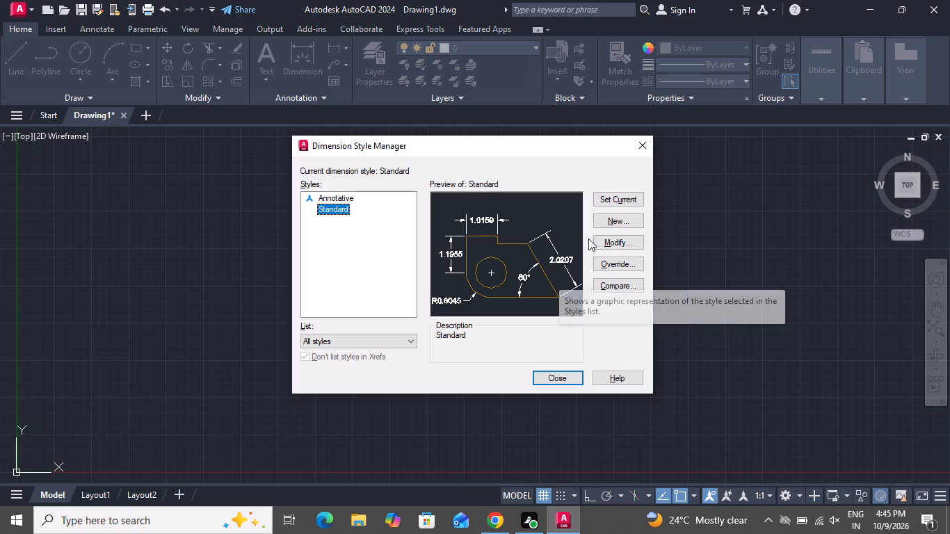
click(609, 239)
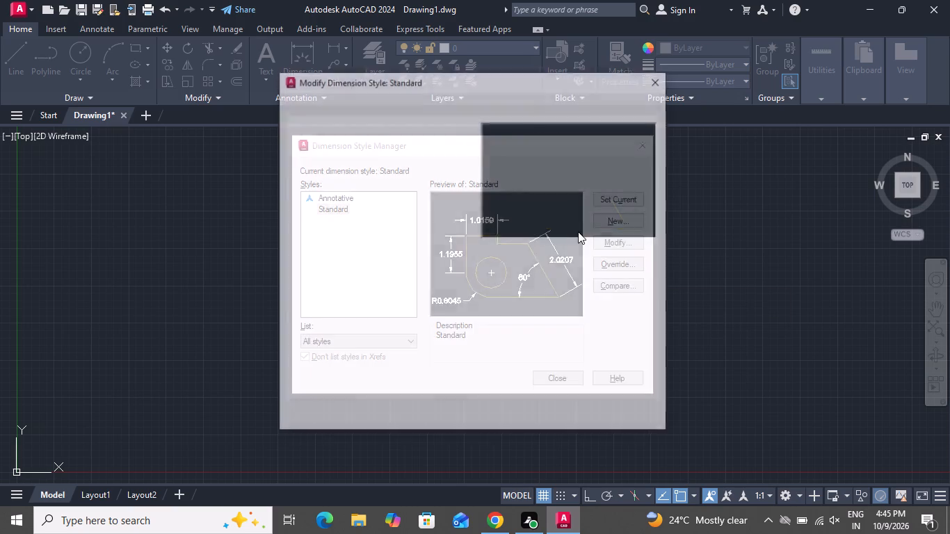
click(469, 102)
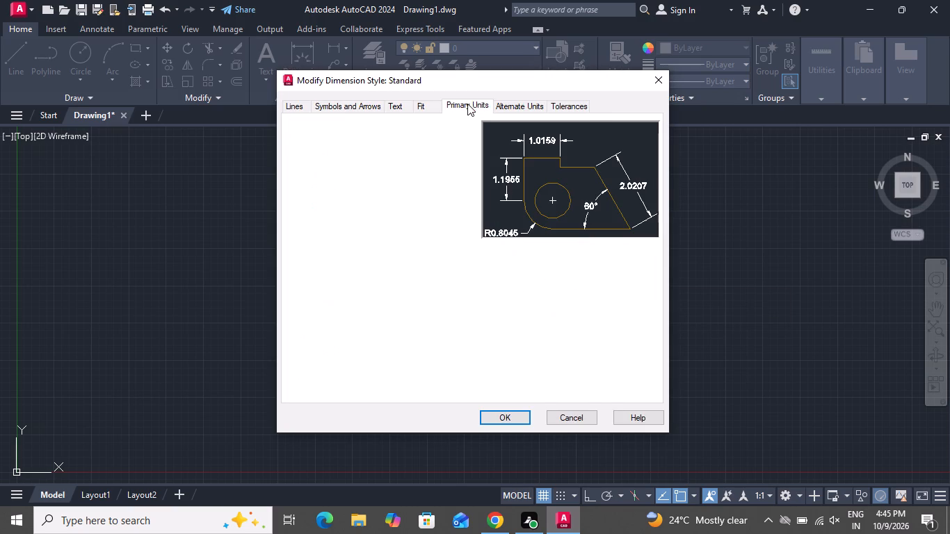
click(455, 130)
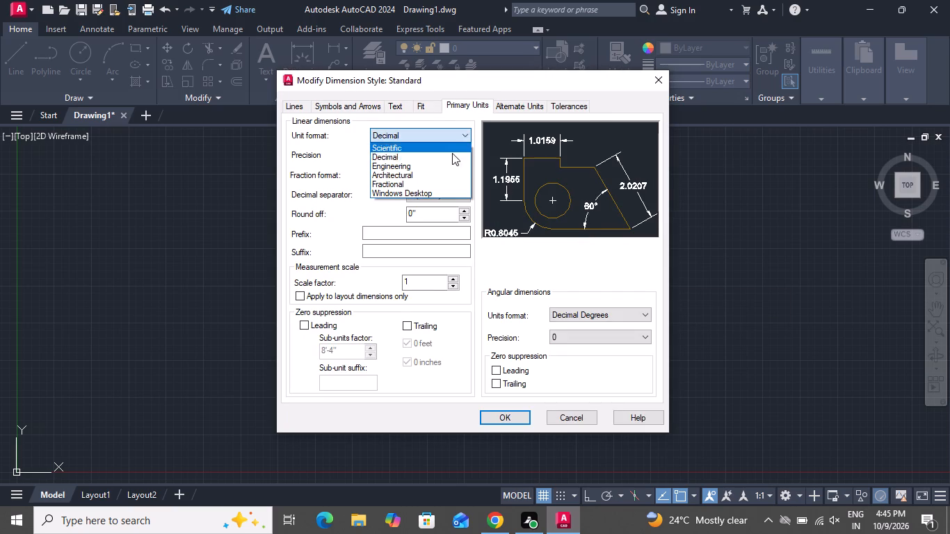
click(449, 163)
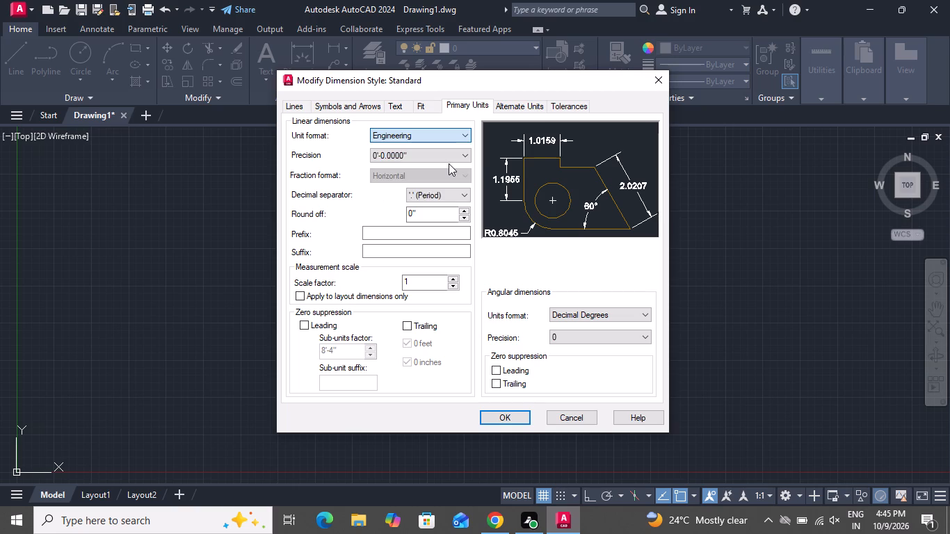
click(449, 156)
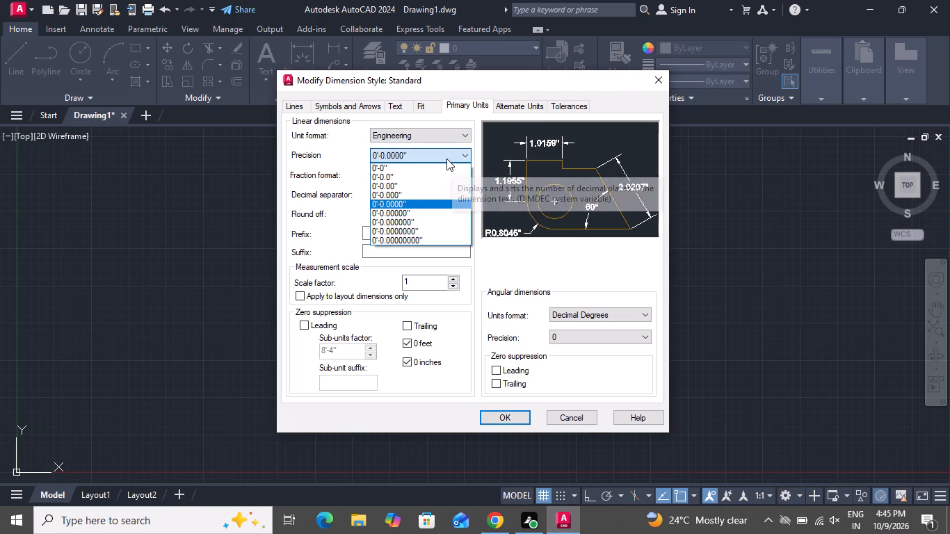
click(446, 170)
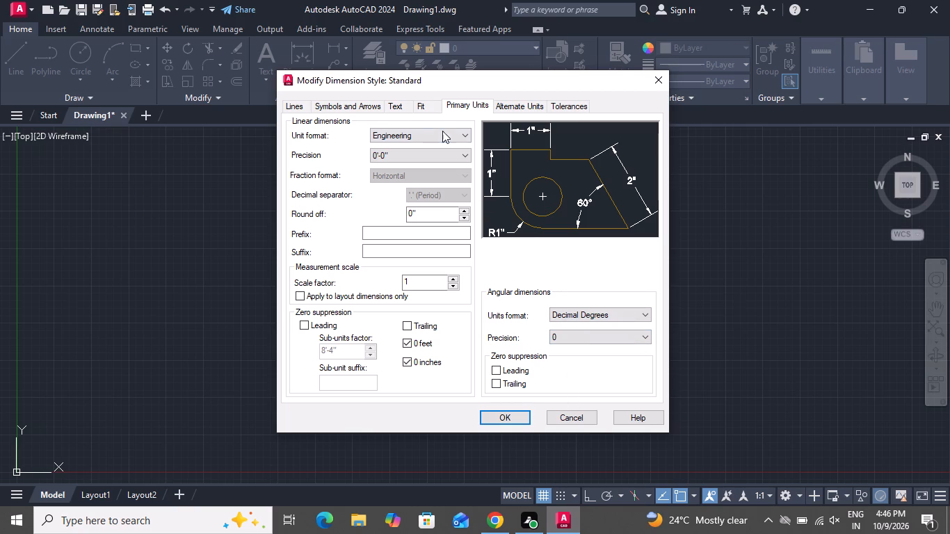
Increase the Standard dimension style's text height to 1'-3.18".
click(403, 105)
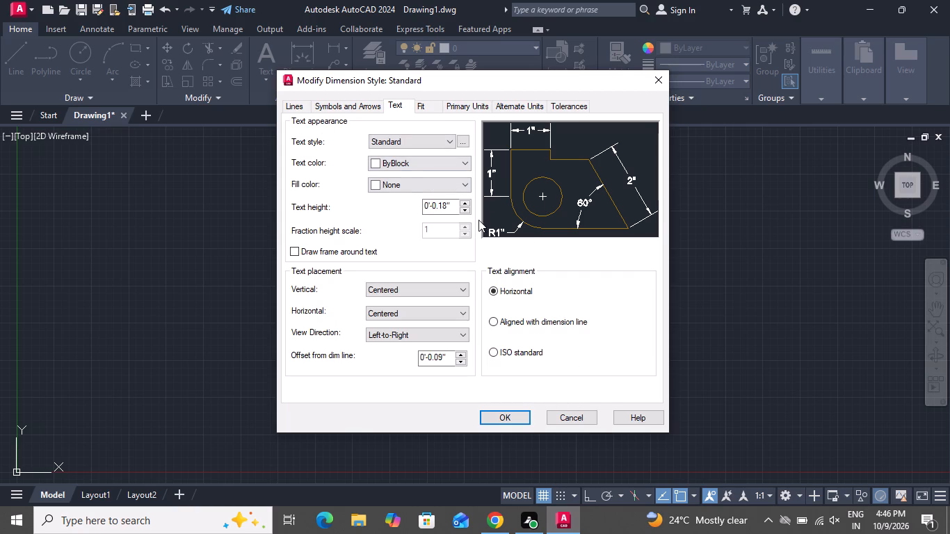
click(462, 197)
click(462, 197)
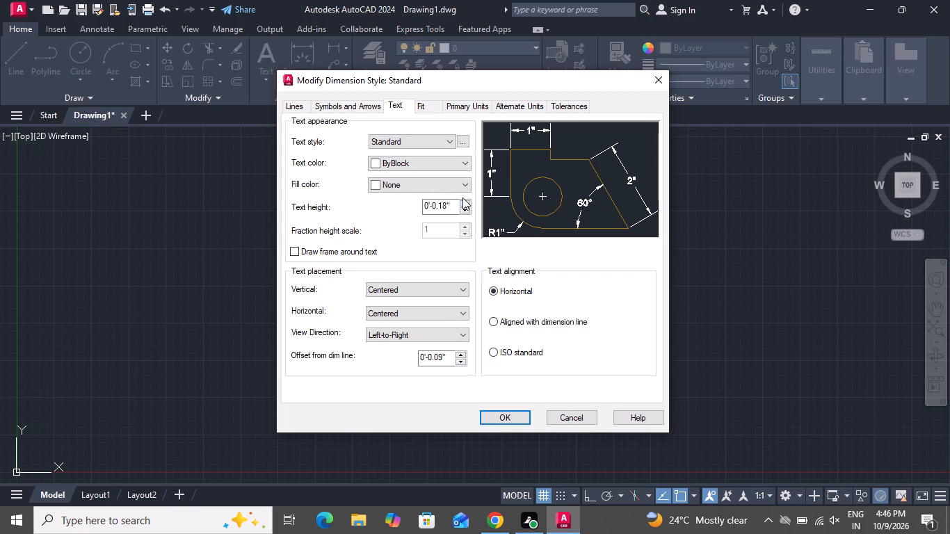
click(462, 197)
double_click(466, 200)
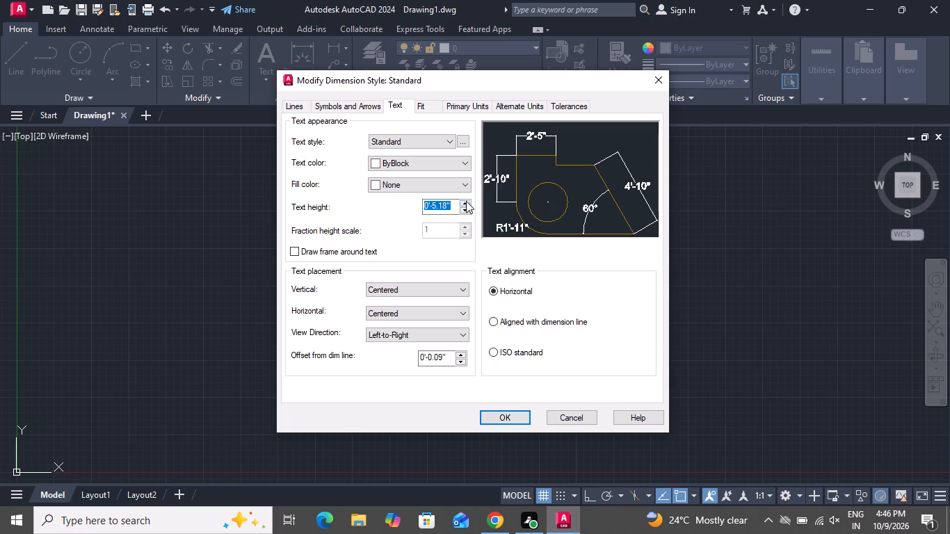
click(465, 201)
click(465, 201)
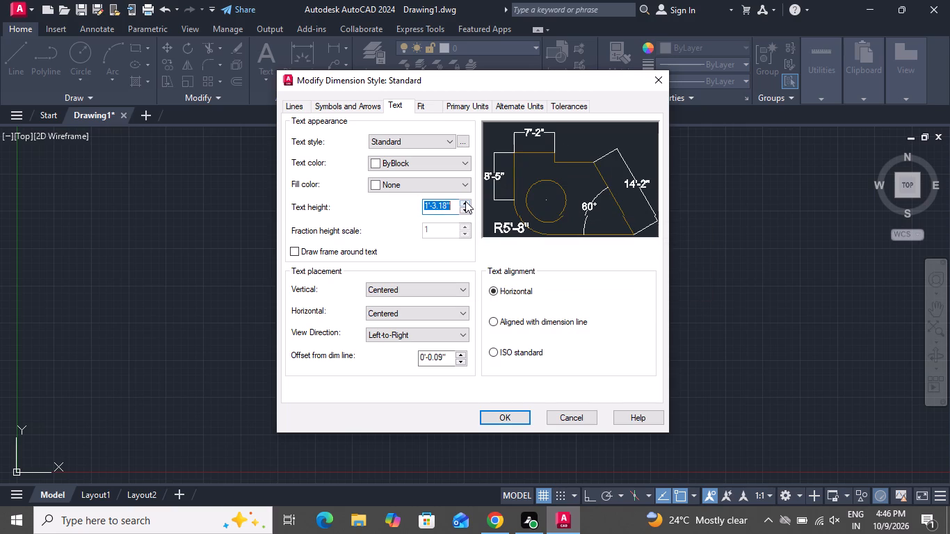
Increase the Standard dimension style's arrow size to 1'-8.18" and make the style current.
click(366, 106)
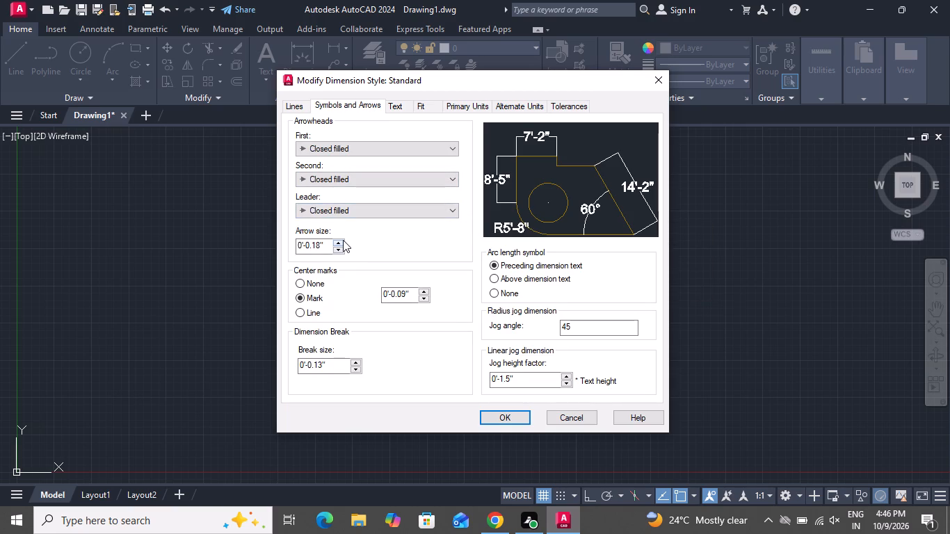
click(343, 240)
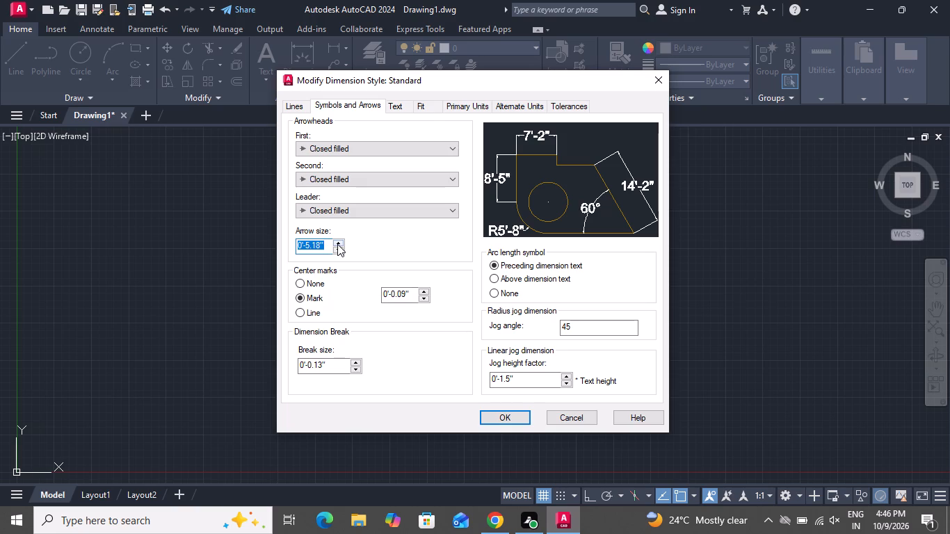
click(339, 246)
click(339, 243)
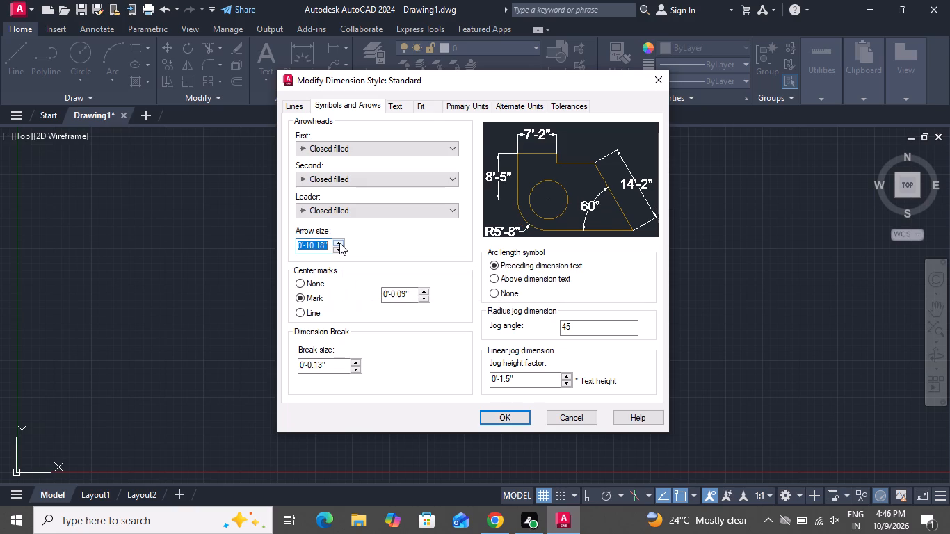
click(339, 243)
click(339, 243)
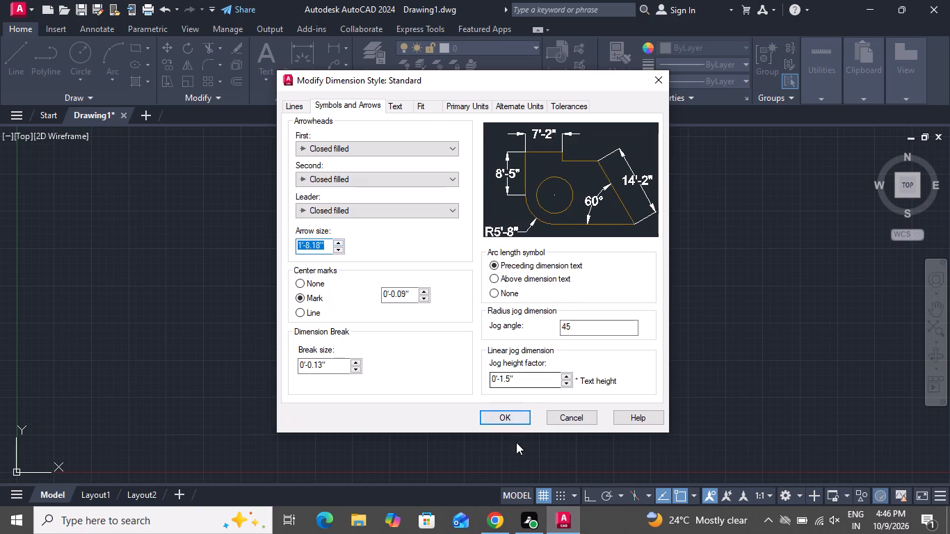
click(517, 420)
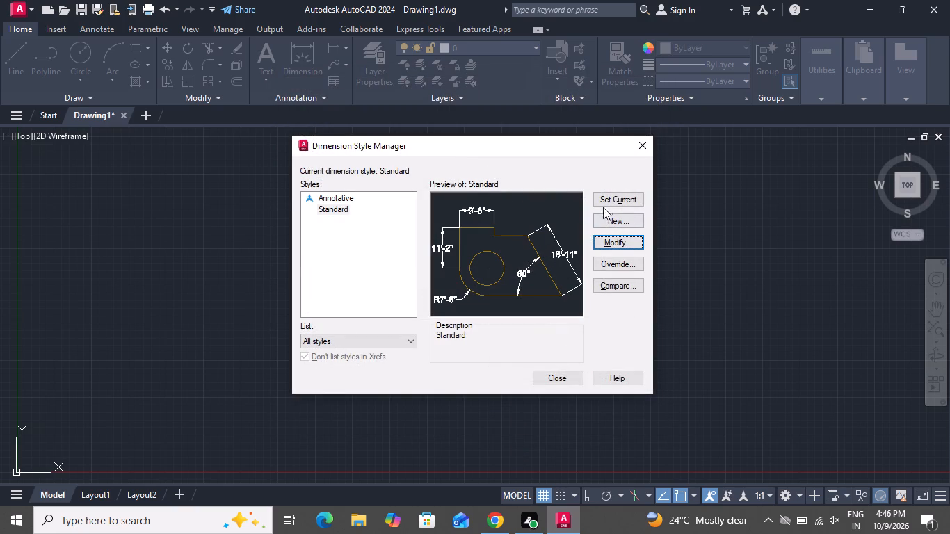
click(609, 196)
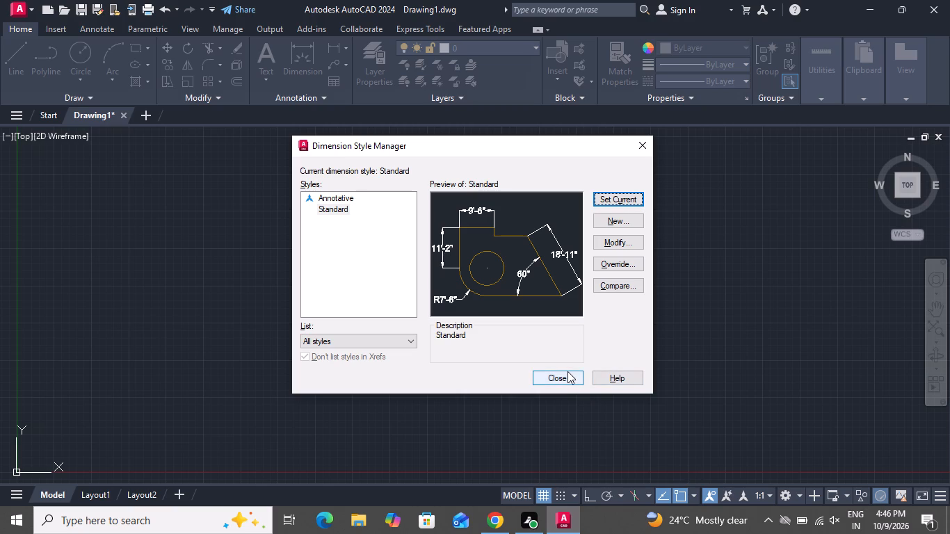
click(567, 371)
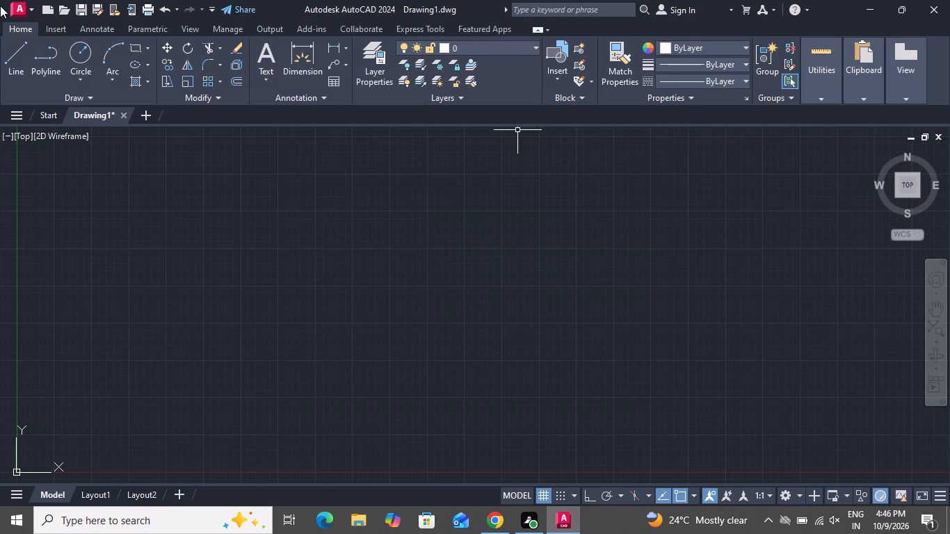
Turn on Ortho mode for drawing straight horizontal and vertical lines.
click(22, 54)
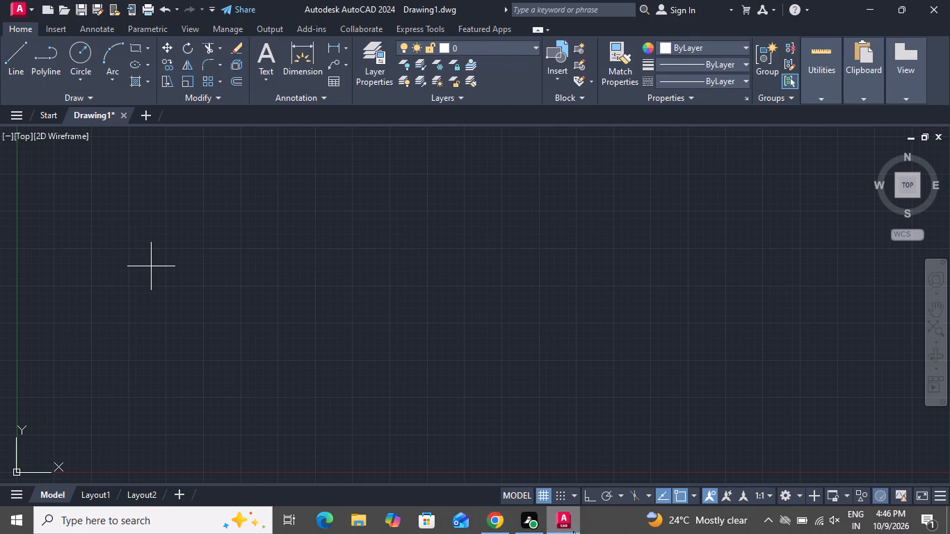
click(591, 494)
drag(383, 337, 383, 330)
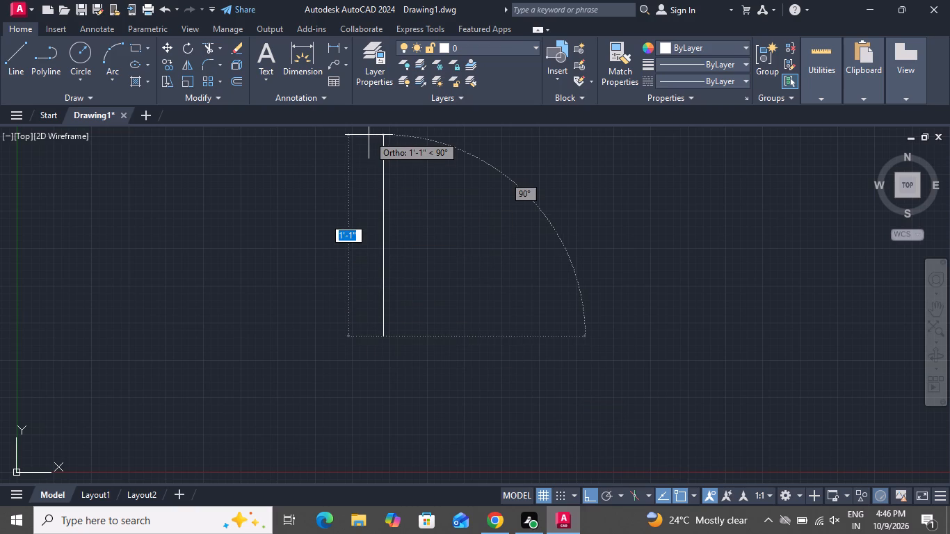
key(space)
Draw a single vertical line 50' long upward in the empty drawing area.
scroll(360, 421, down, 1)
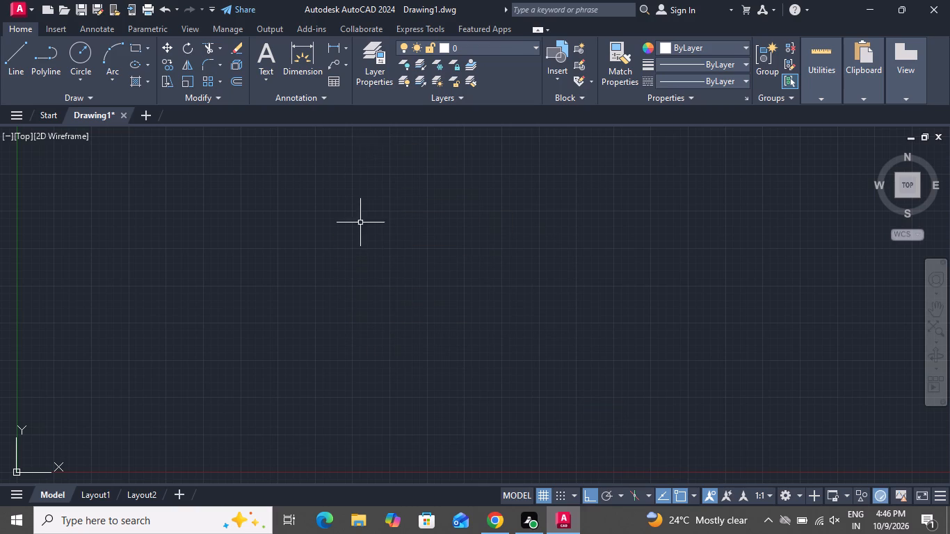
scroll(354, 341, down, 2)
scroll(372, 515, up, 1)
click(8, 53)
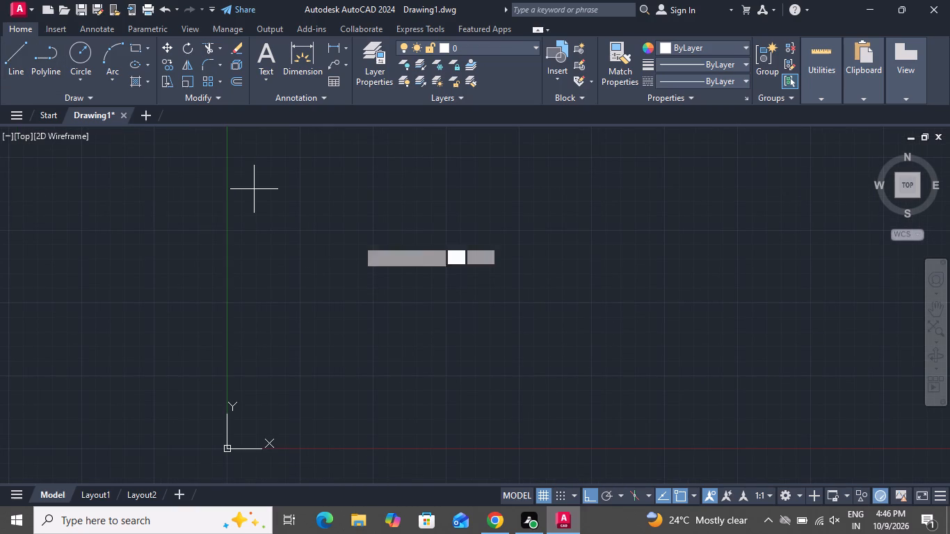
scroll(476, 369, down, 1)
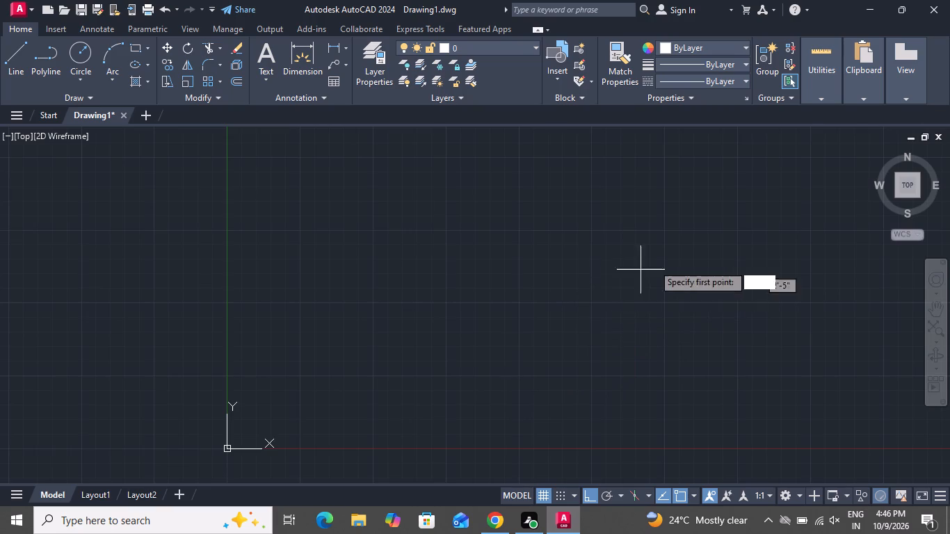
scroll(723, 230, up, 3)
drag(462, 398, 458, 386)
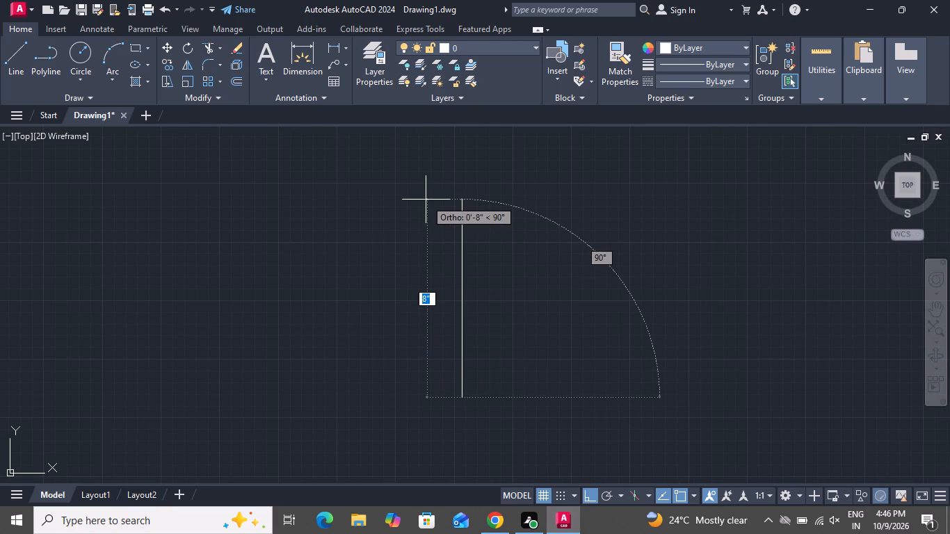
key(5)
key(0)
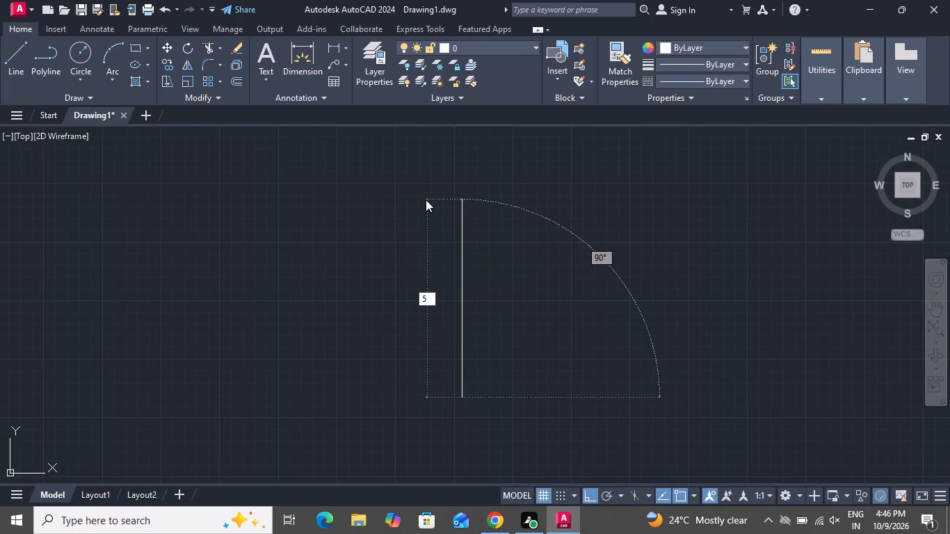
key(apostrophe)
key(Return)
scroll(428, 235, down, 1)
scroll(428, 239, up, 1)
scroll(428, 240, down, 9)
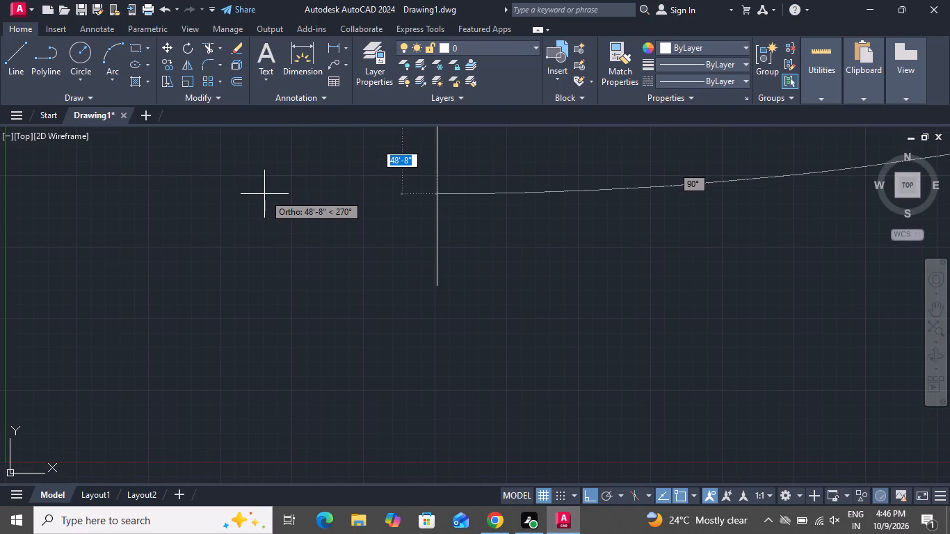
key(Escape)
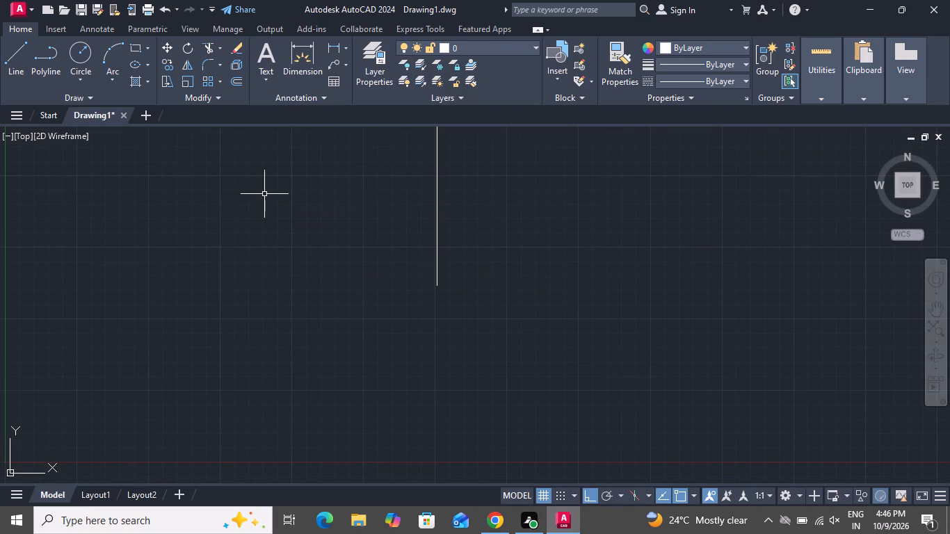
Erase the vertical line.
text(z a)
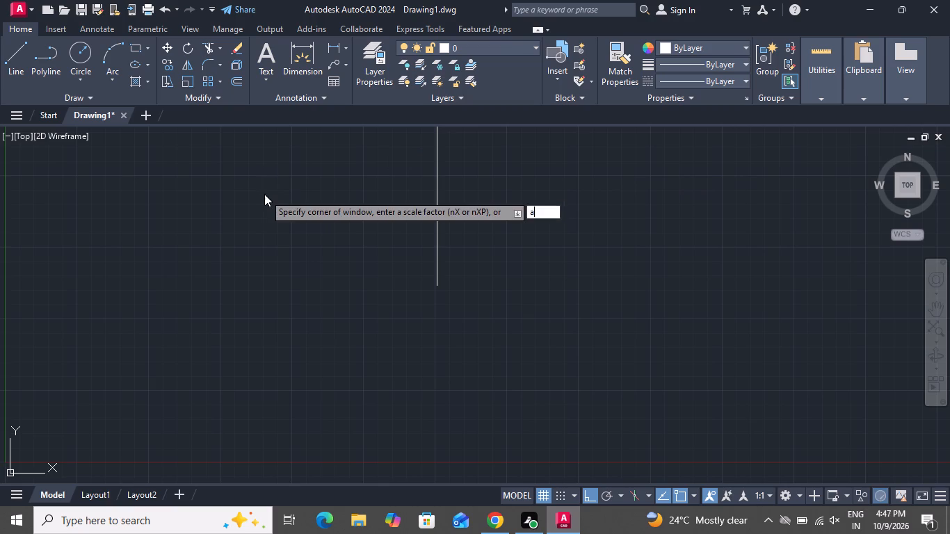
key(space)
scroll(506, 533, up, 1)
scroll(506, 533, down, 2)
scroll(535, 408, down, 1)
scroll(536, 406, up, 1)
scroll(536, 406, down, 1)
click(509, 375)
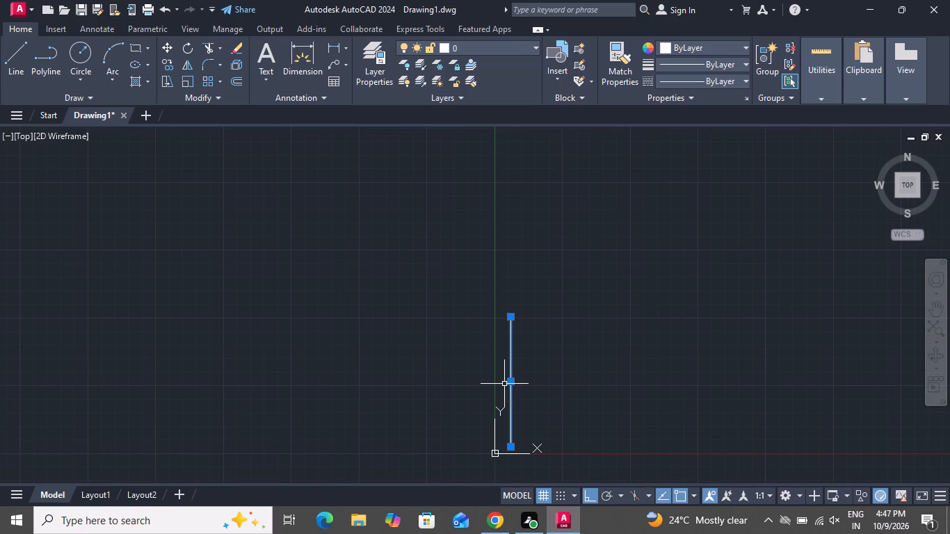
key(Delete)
Start a rectangular outline with the Line command, drawing the left side 50' upward and the top side 30' to the right.
scroll(844, 77, up, 1)
scroll(844, 77, down, 1)
scroll(876, 201, up, 4)
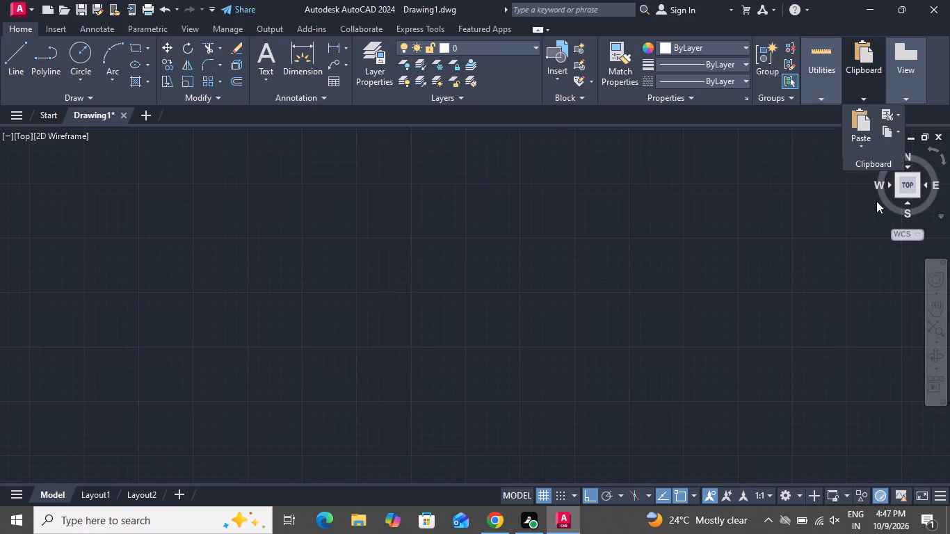
click(16, 56)
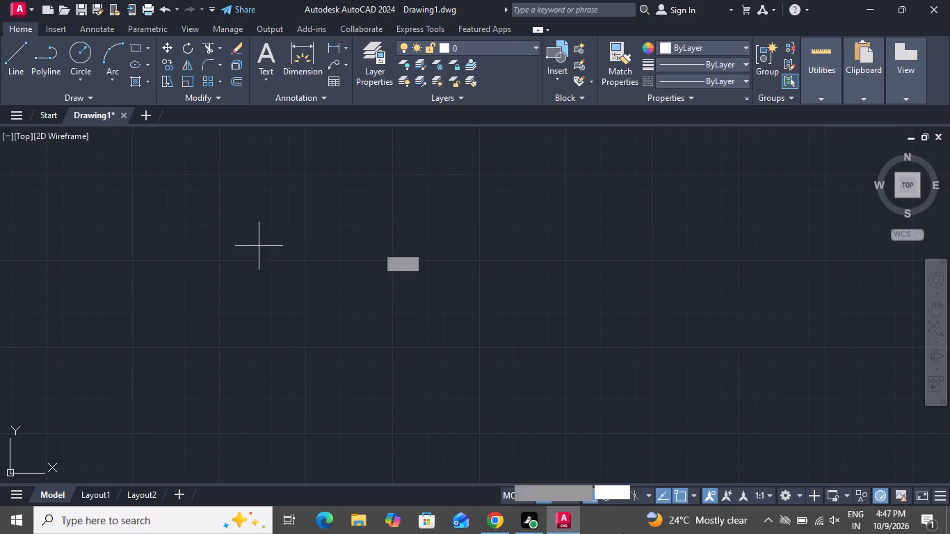
click(351, 371)
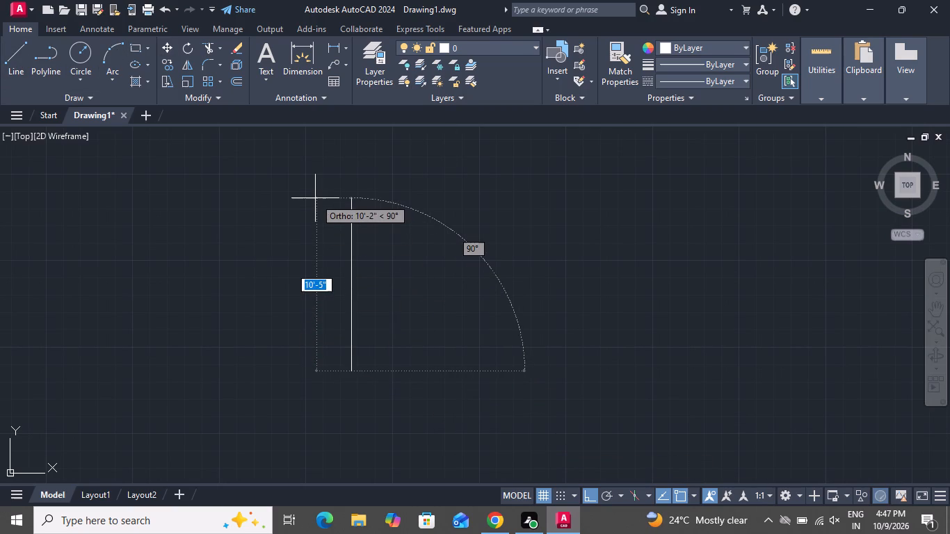
text(50)
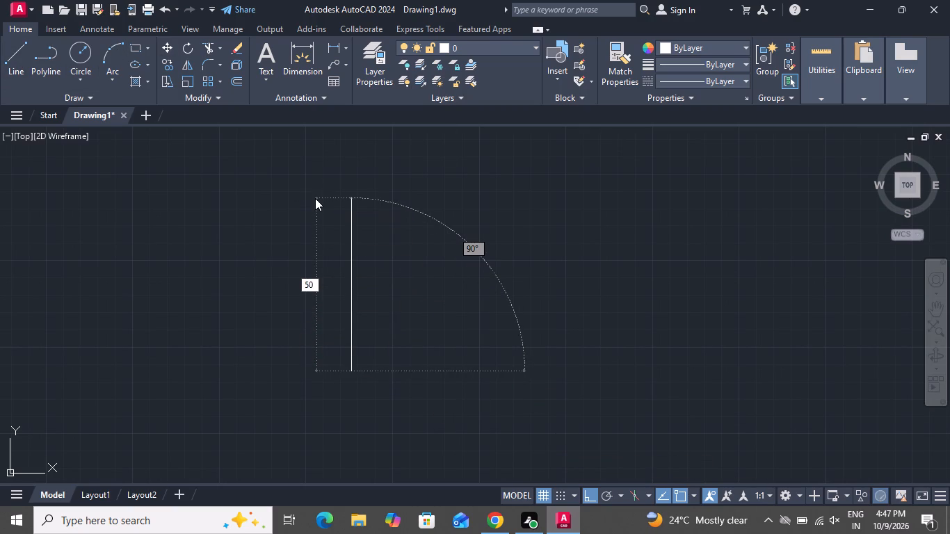
key(apostrophe)
key(Return)
scroll(520, 373, down, 2)
scroll(520, 373, up, 1)
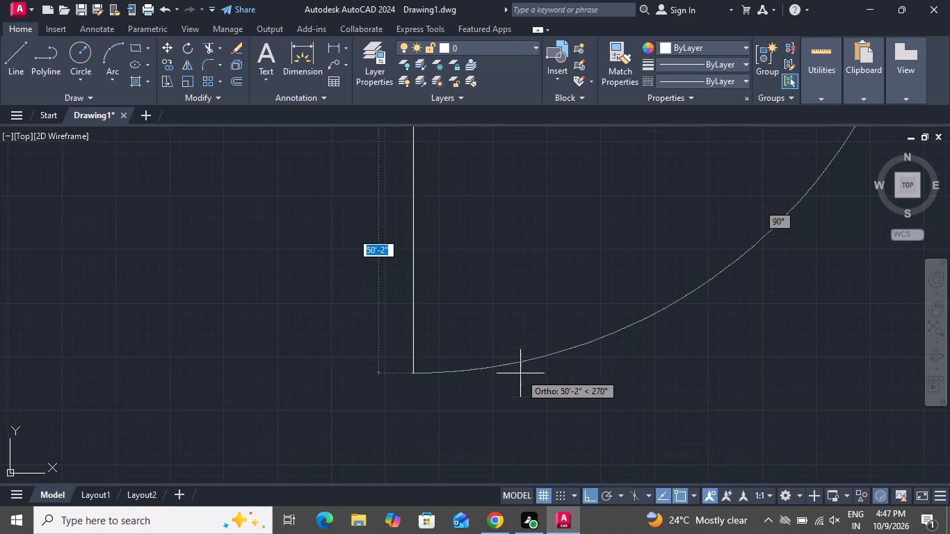
scroll(513, 356, down, 5)
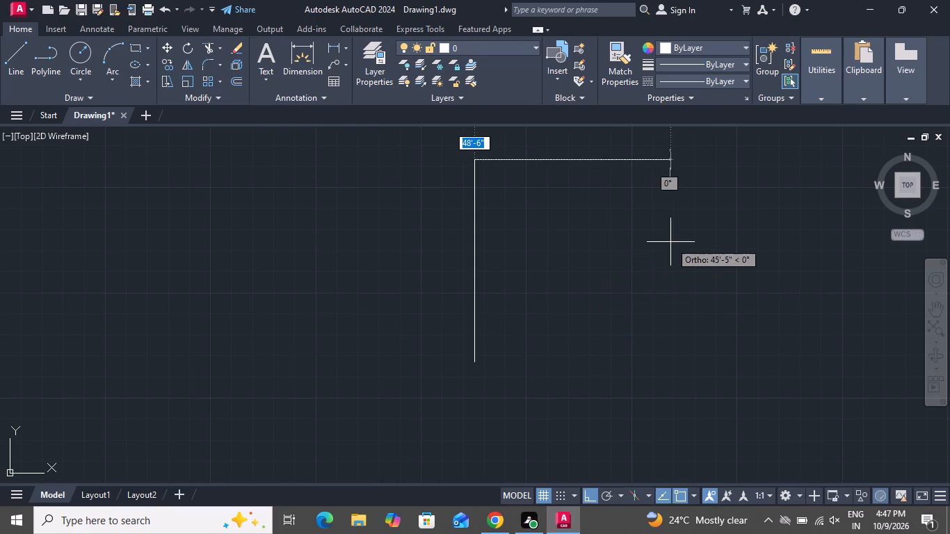
key(3)
key(0)
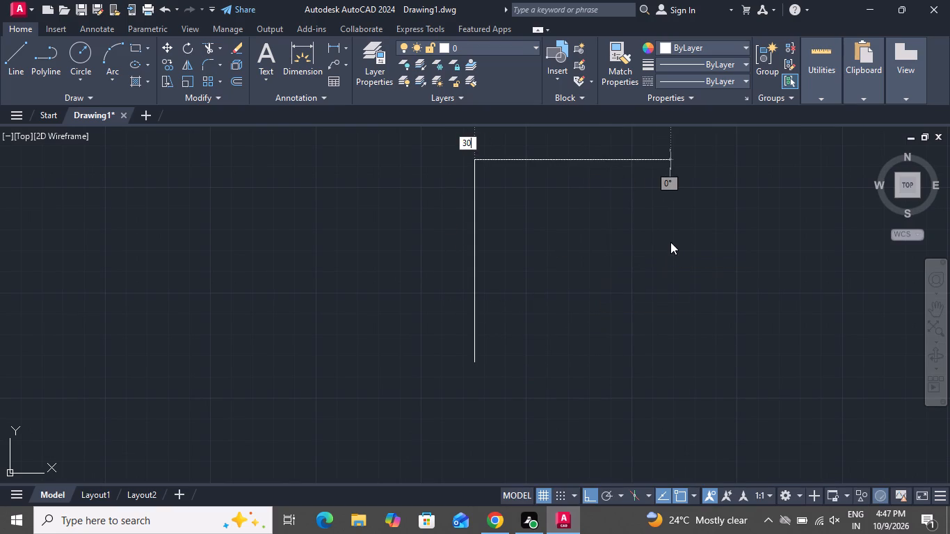
key(apostrophe)
key(Return)
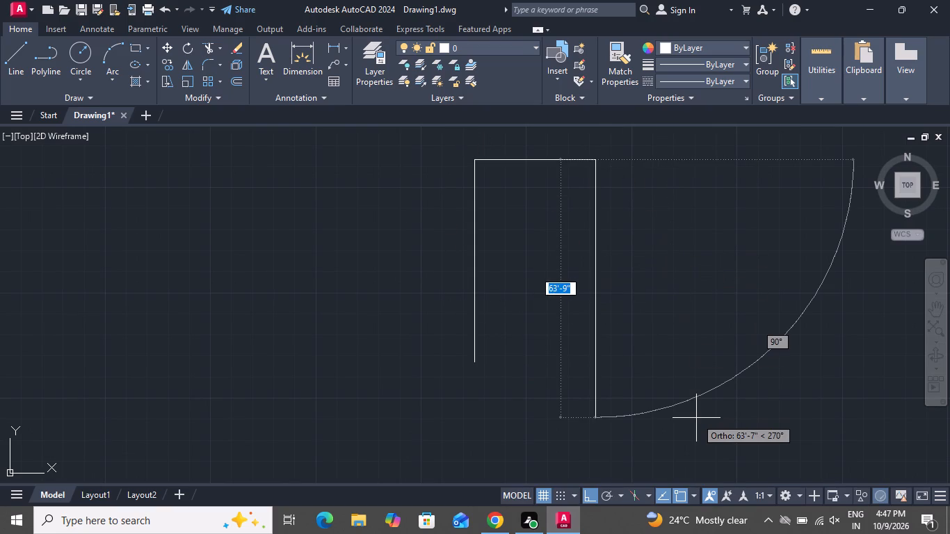
Complete the rectangle with a 50' right side drawn downward and a 30' bottom side back to the starting corner.
key(5)
text(0')
key(Return)
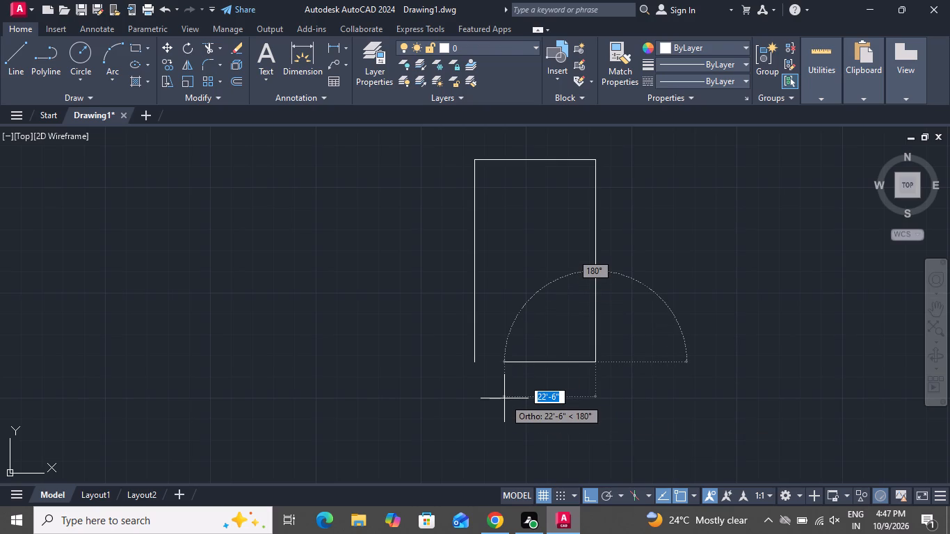
key(3)
key(0)
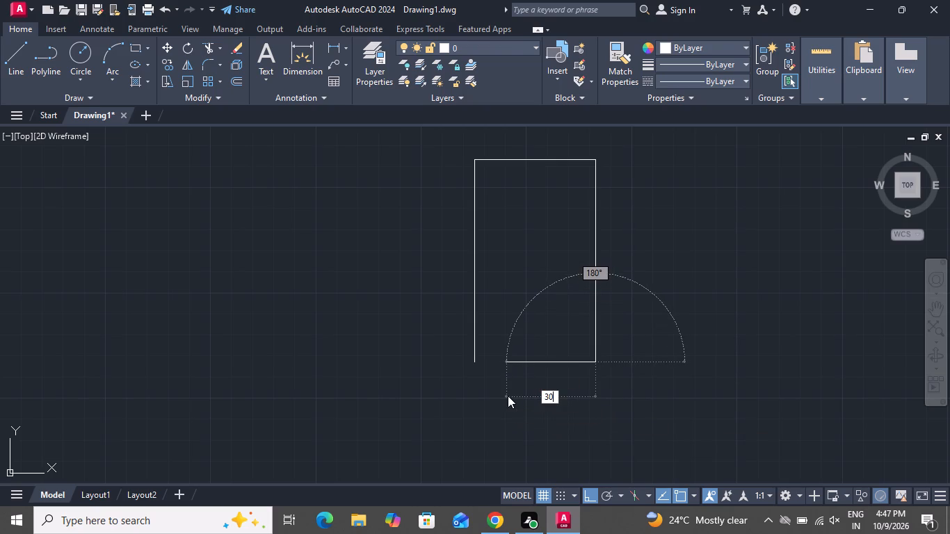
key(apostrophe)
key(Return)
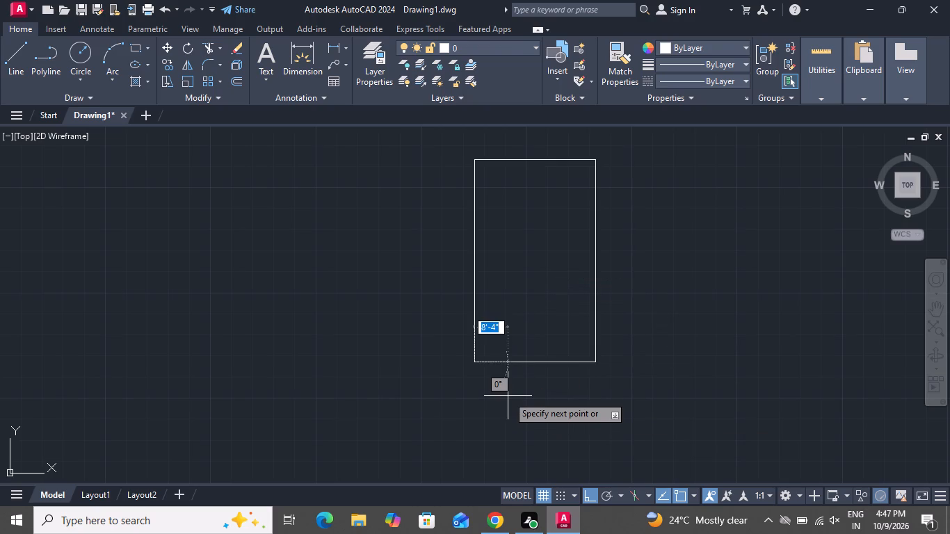
right_click(508, 396)
click(543, 252)
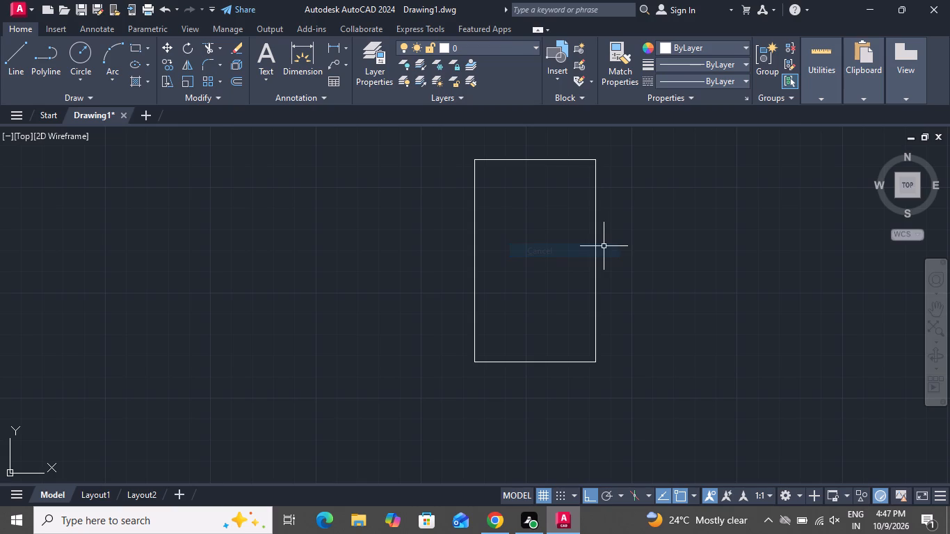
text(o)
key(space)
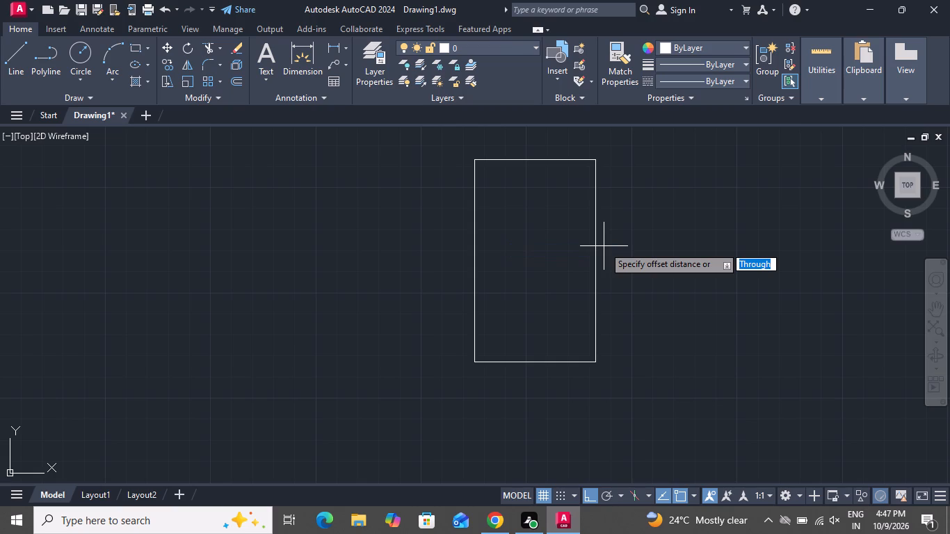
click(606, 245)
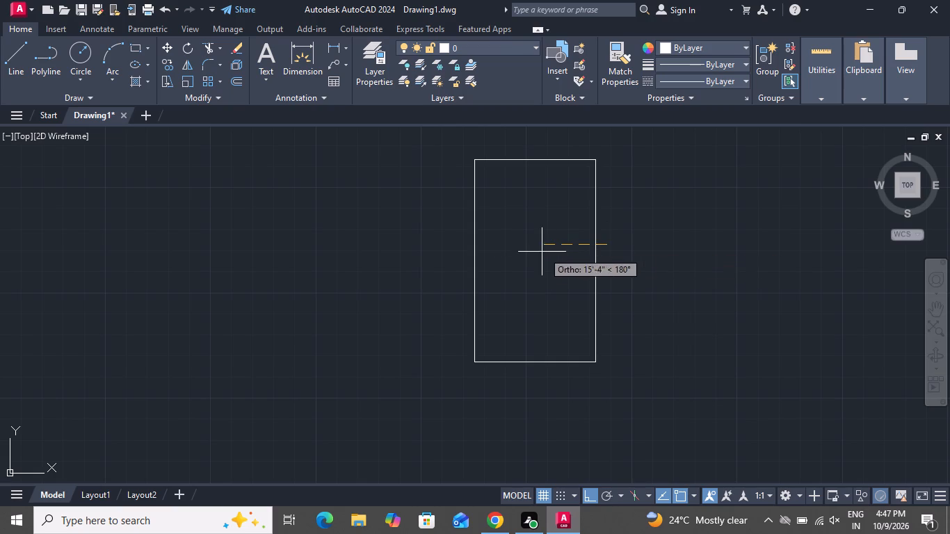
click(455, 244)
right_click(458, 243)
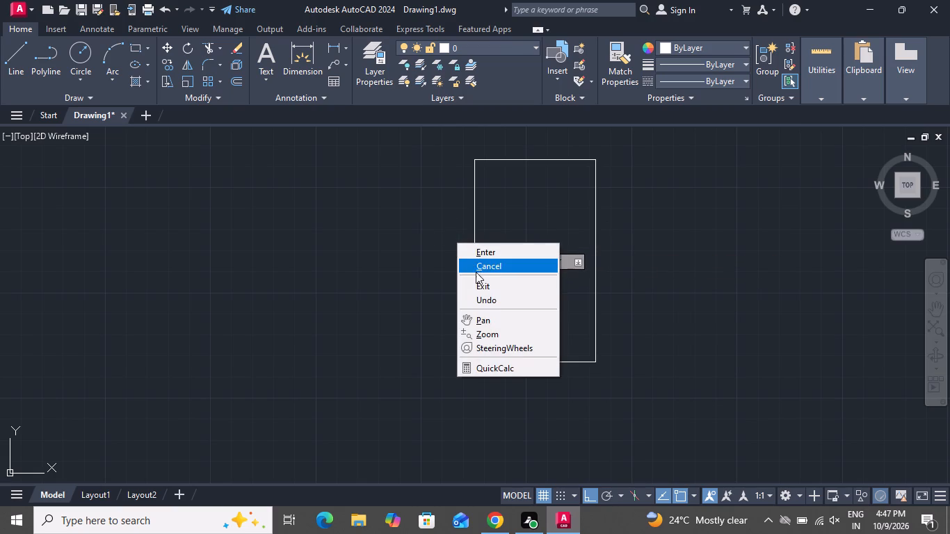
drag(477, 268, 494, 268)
Delete the rectangle's left and right vertical sides.
drag(650, 257, 618, 257)
click(363, 254)
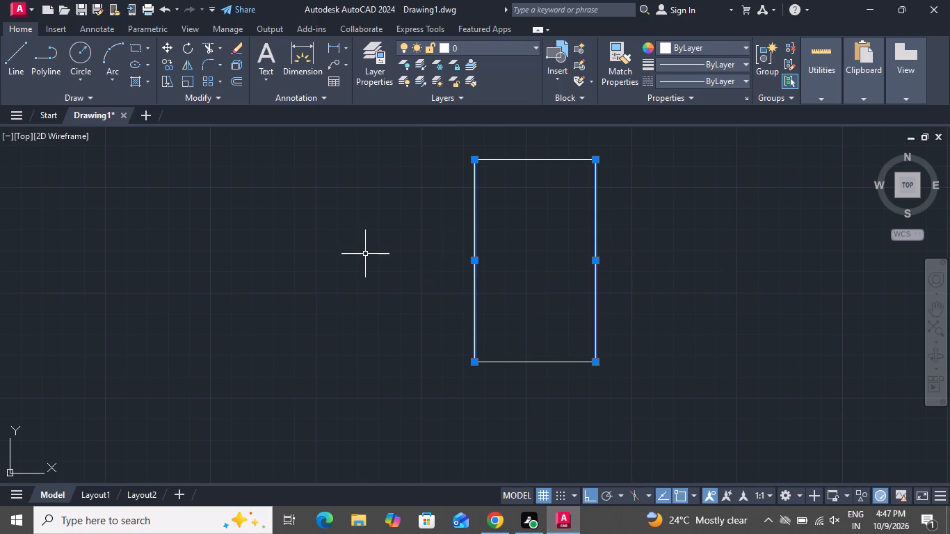
key(Delete)
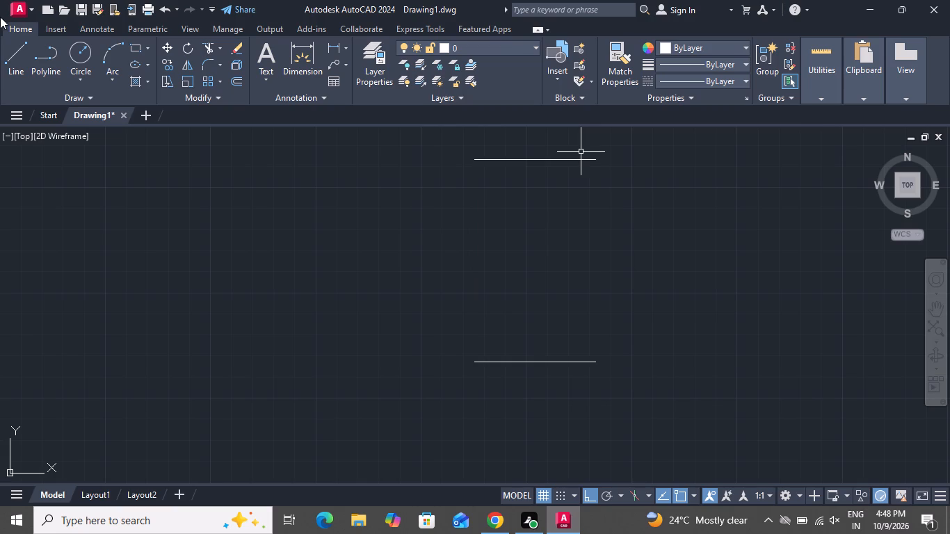
Draw a 52' line upward from the left end of the bottom side, continuing with a 30' line to the right.
click(6, 54)
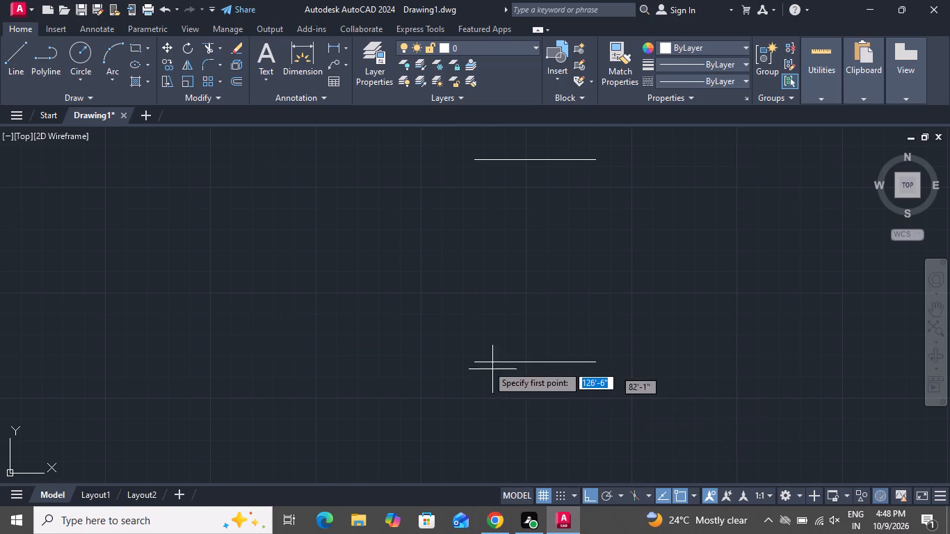
click(476, 359)
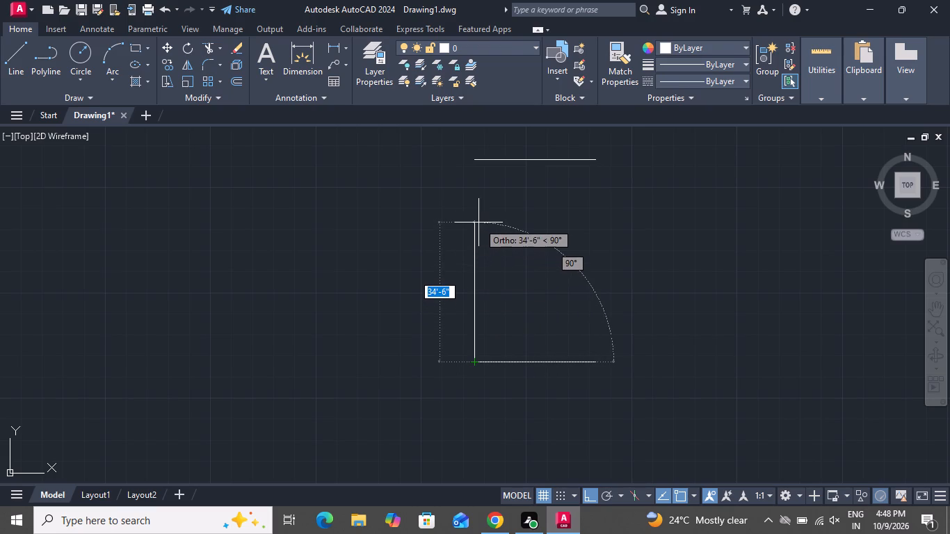
key(6)
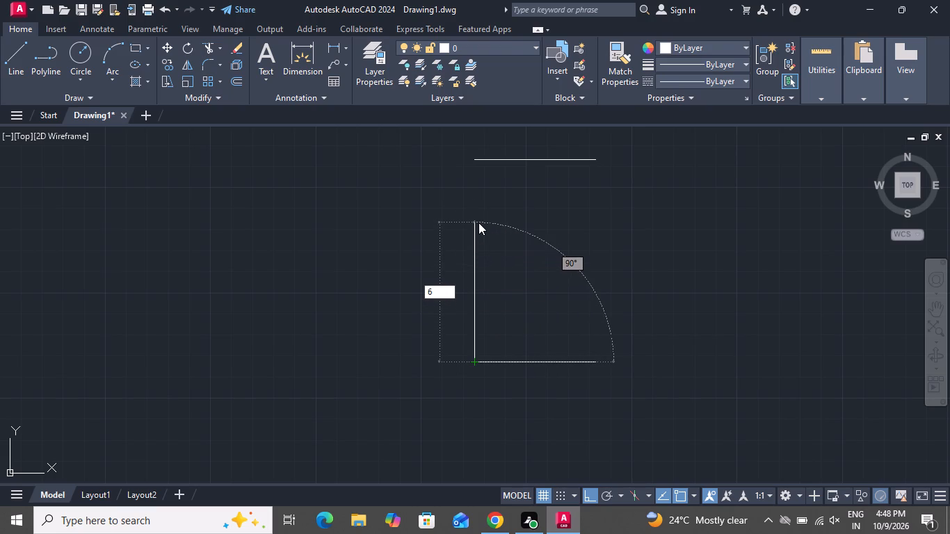
key(BackSpace)
key(5)
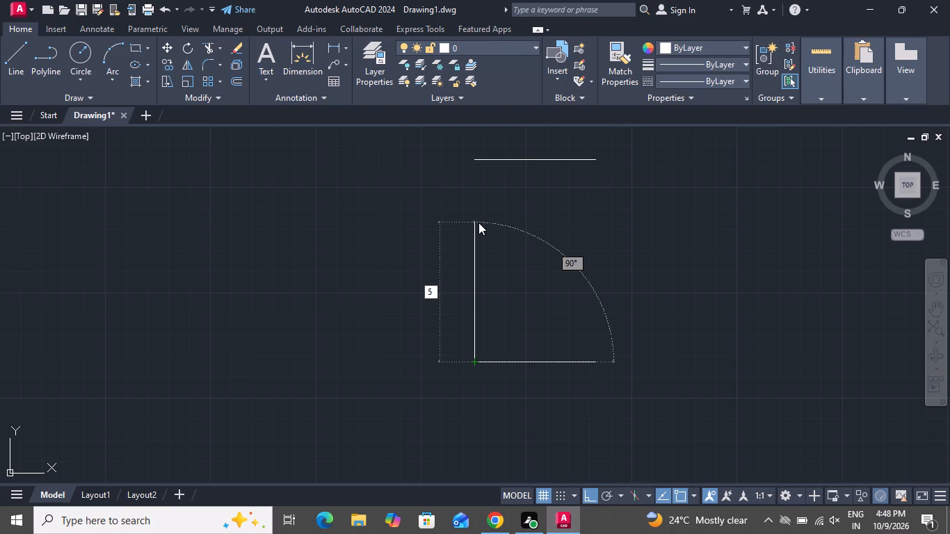
key(2)
key(apostrophe)
key(Return)
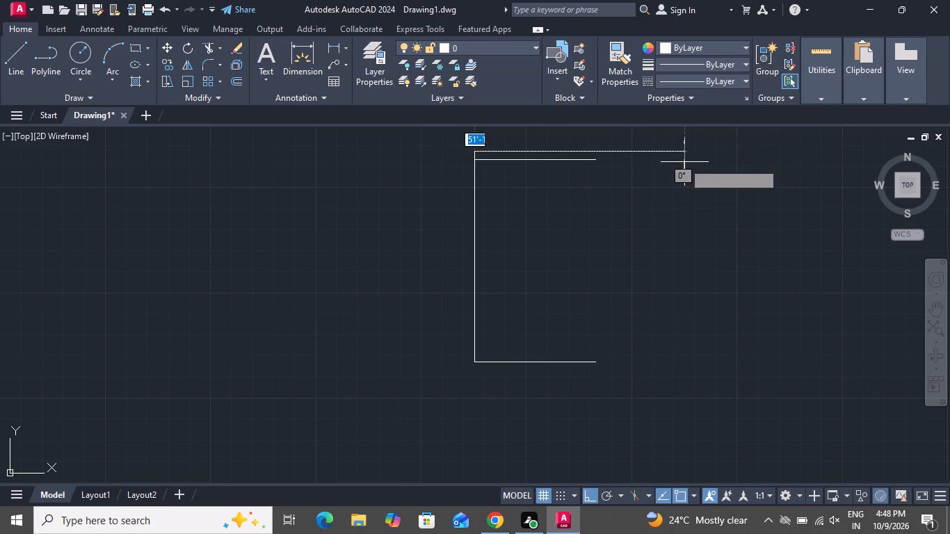
key(3)
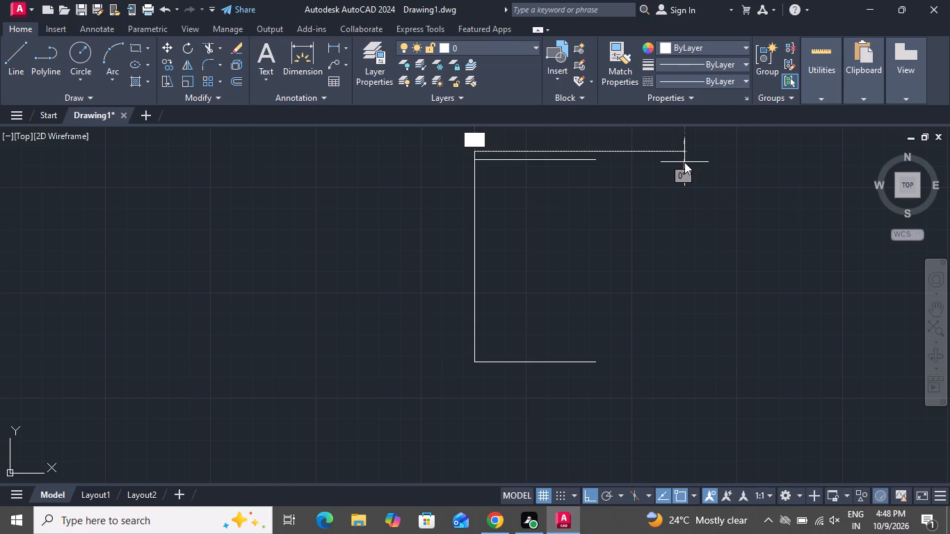
text(0')
key(Return)
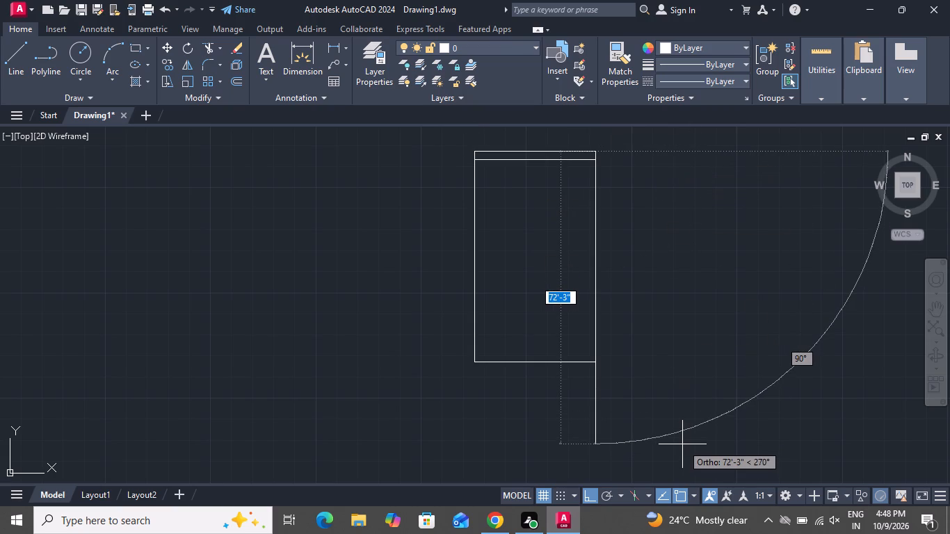
Draw the outline's right side 52' downward to the bottom side and finish the line.
text(52)
key(apostrophe)
key(Return)
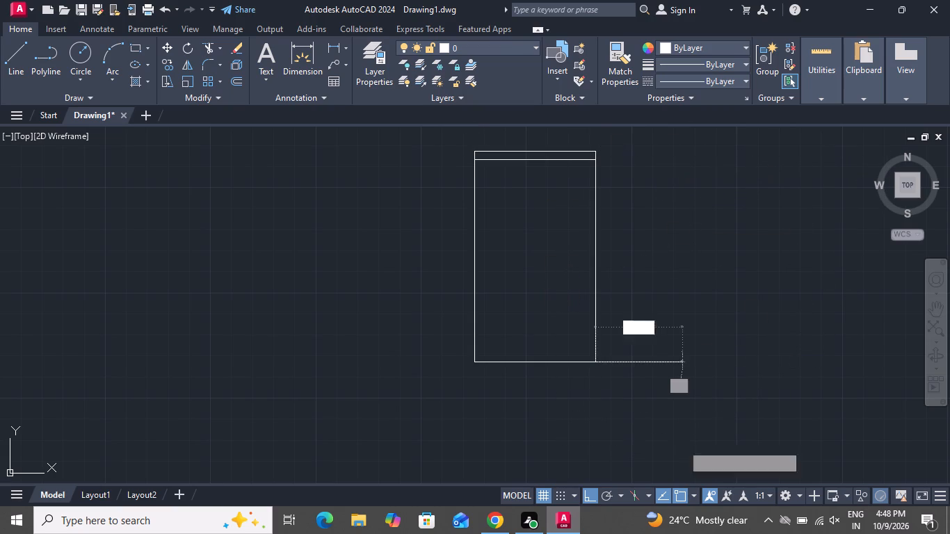
right_click(700, 367)
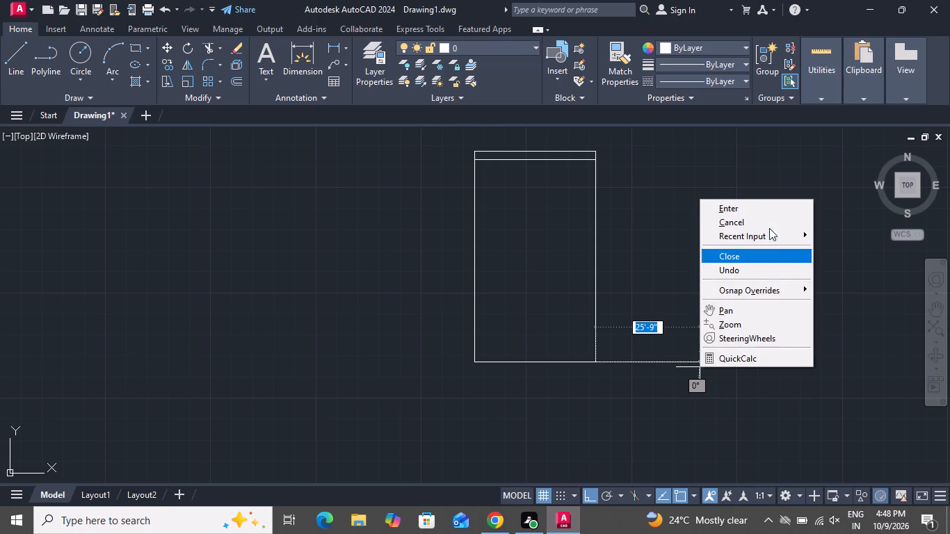
click(773, 208)
Delete the leftover horizontal line just below the outline's top side.
click(584, 161)
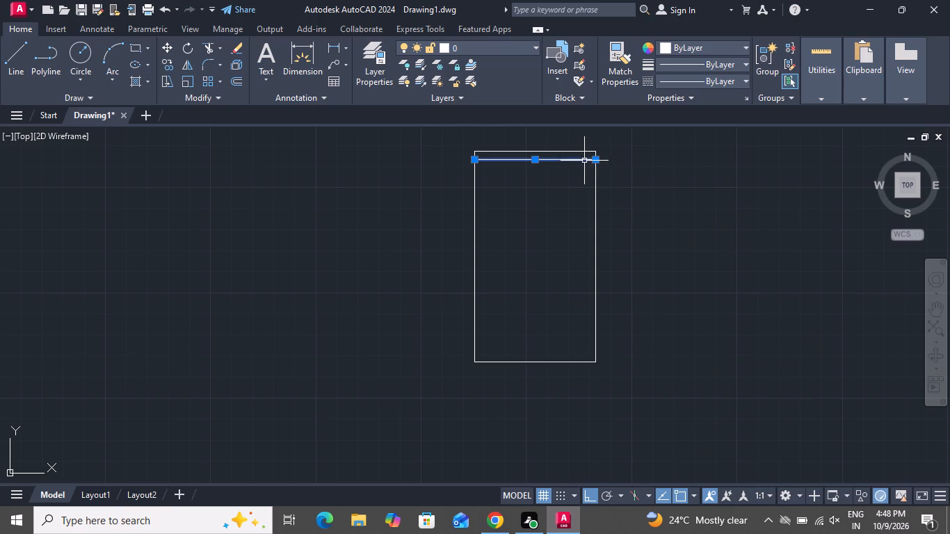
key(Delete)
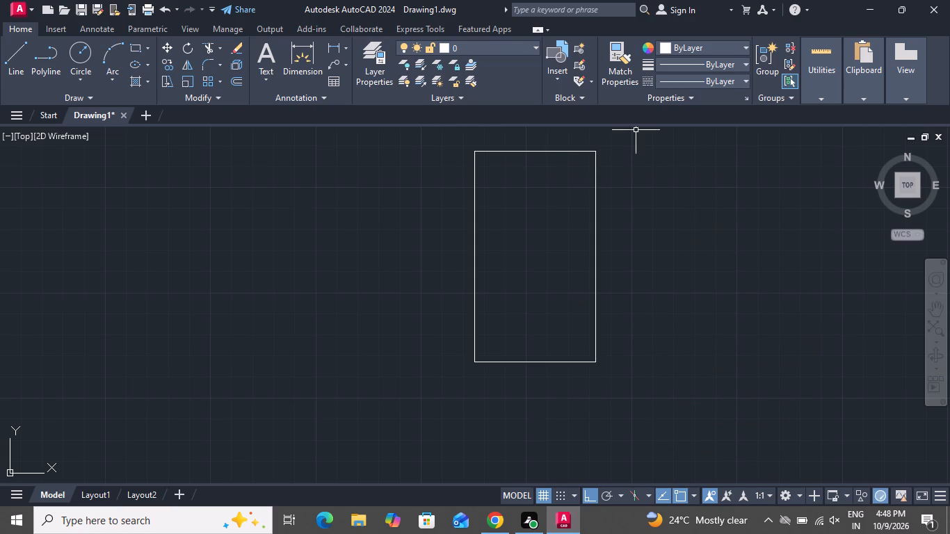
Offset all four sides of the rectangle inward by 9" to form the wall thickness.
key(o)
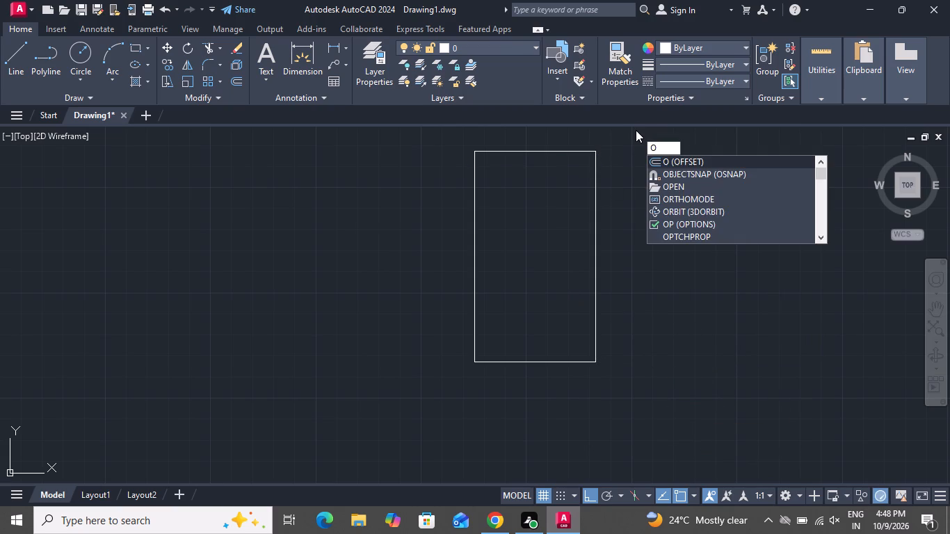
key(space)
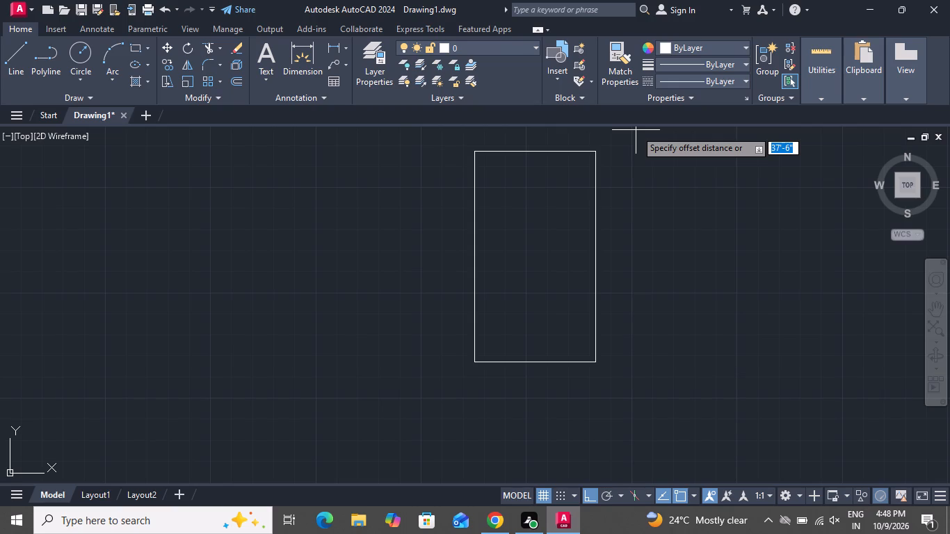
key(9)
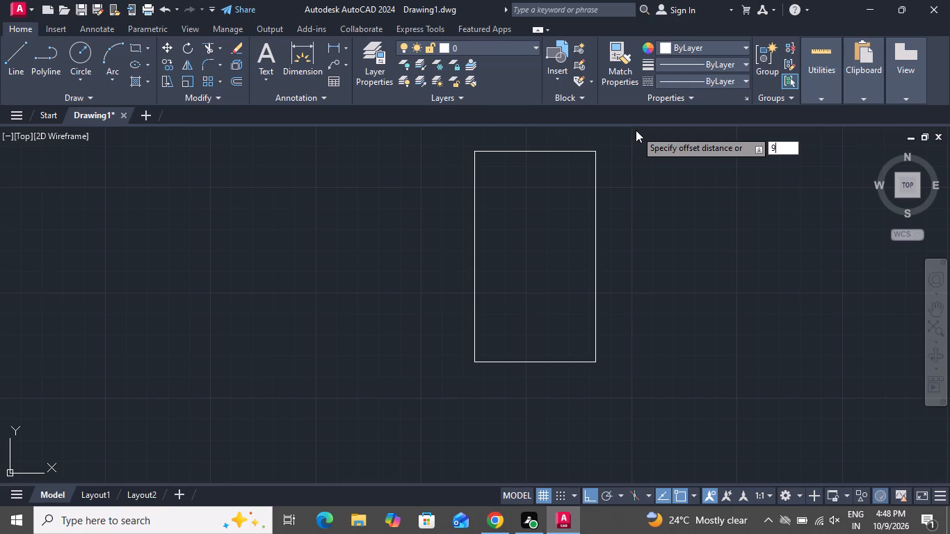
key(shift+quotedbl)
key(Return)
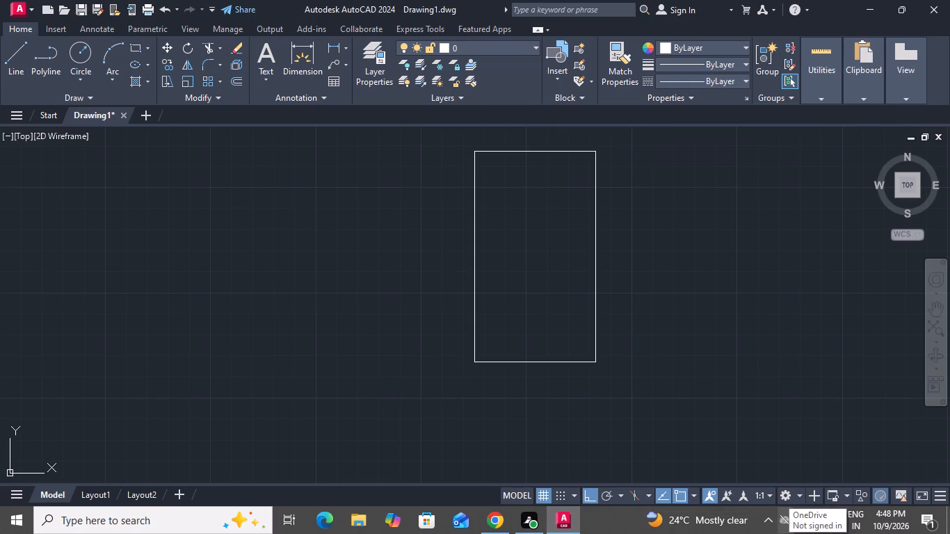
click(558, 150)
click(564, 188)
drag(475, 233, 497, 232)
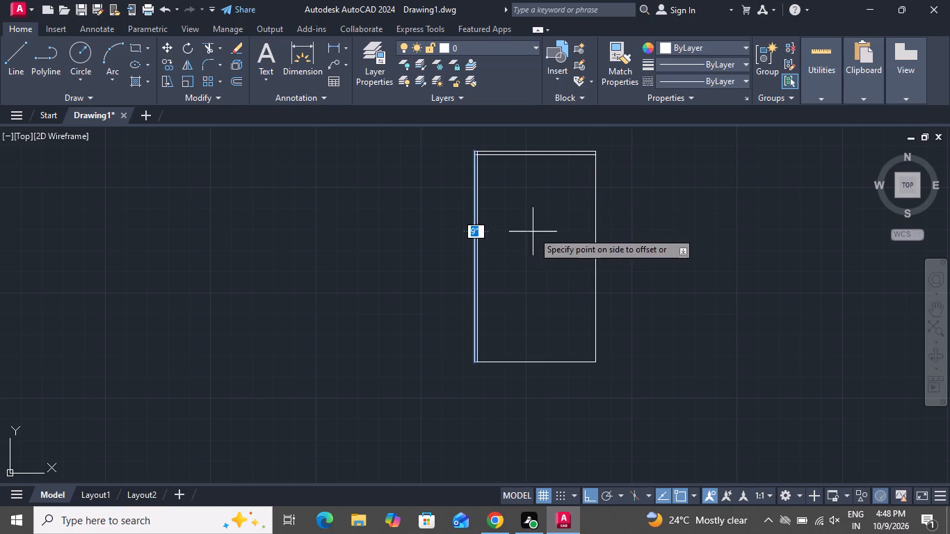
click(547, 232)
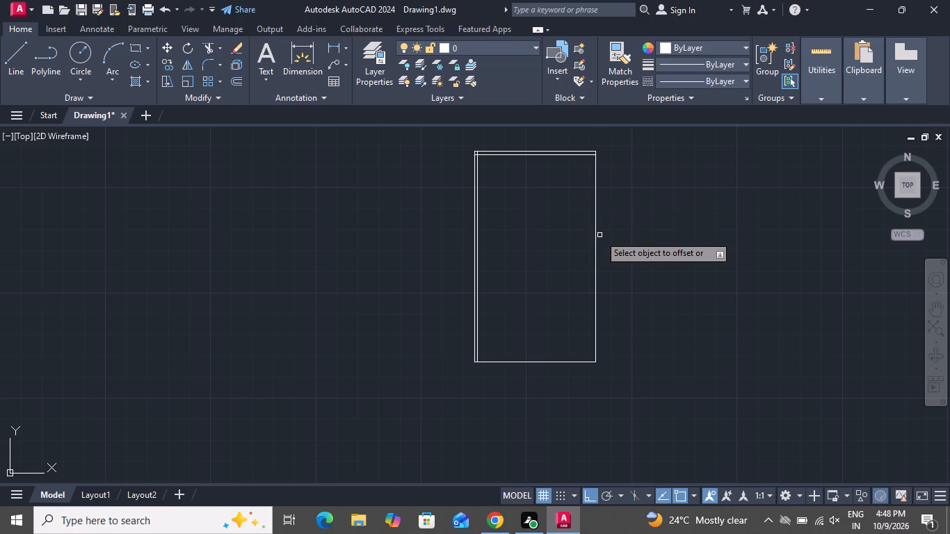
click(597, 237)
drag(547, 250, 551, 259)
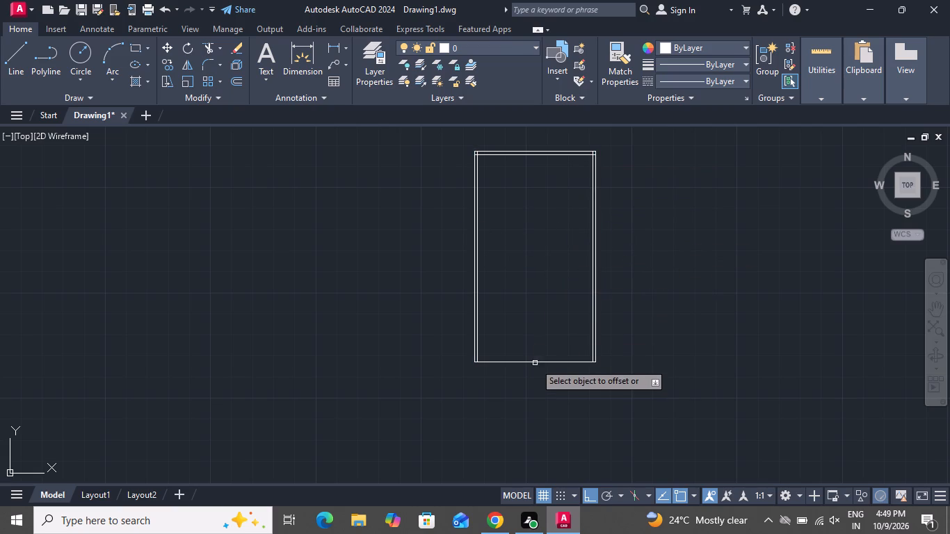
click(533, 360)
click(525, 317)
right_click(531, 306)
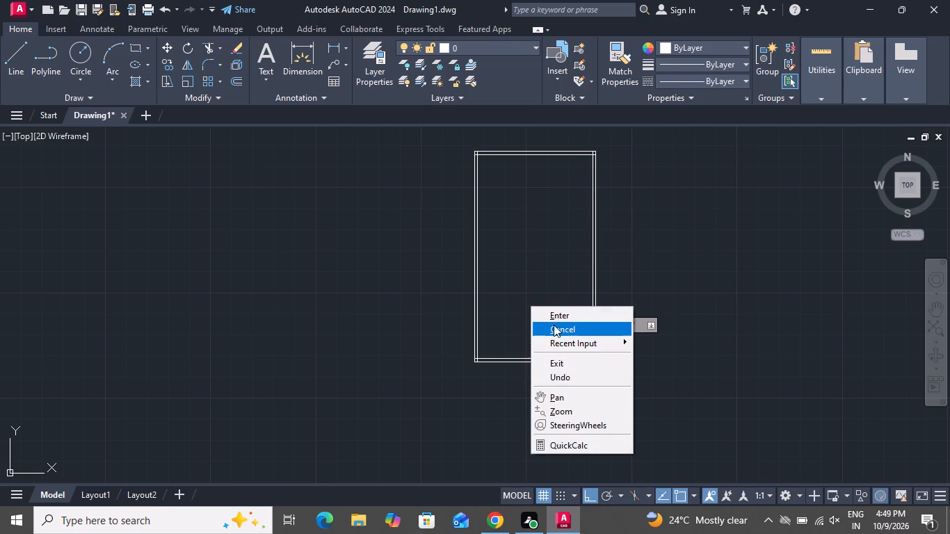
click(554, 323)
Trim the overlapping ends of the inner wall lines at the outline's top-left corner.
text(tr)
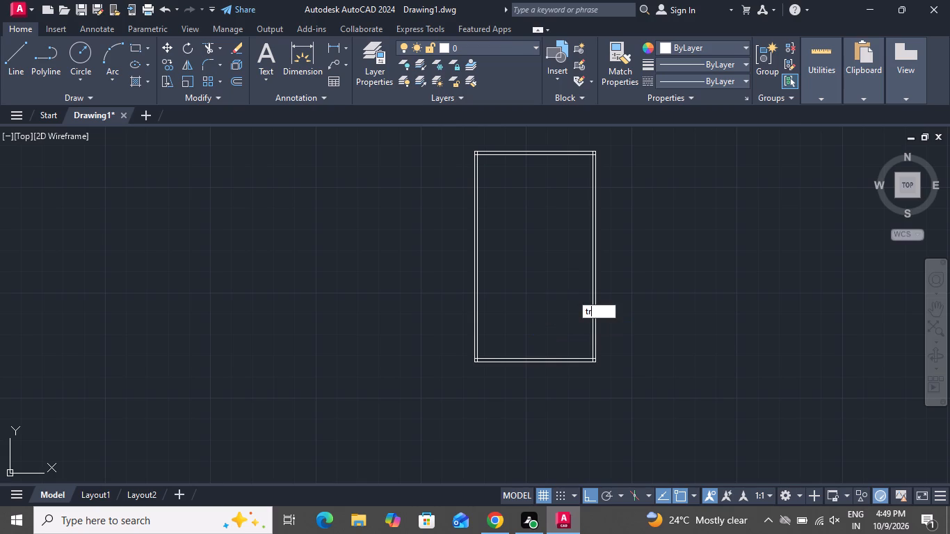
key(space)
key(space)
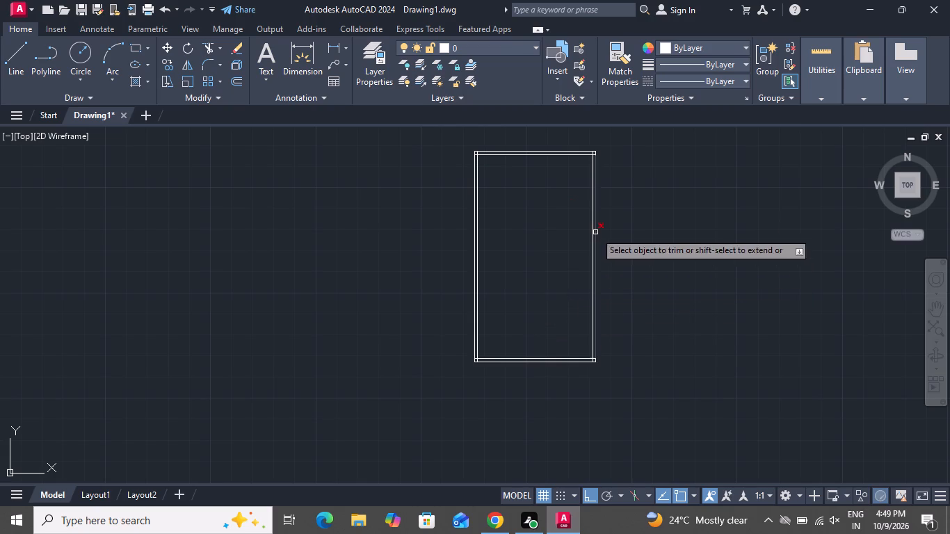
scroll(475, 124, up, 1)
scroll(474, 123, down, 1)
scroll(472, 123, up, 3)
scroll(474, 131, down, 1)
scroll(474, 131, up, 1)
scroll(474, 131, down, 1)
scroll(474, 150, up, 4)
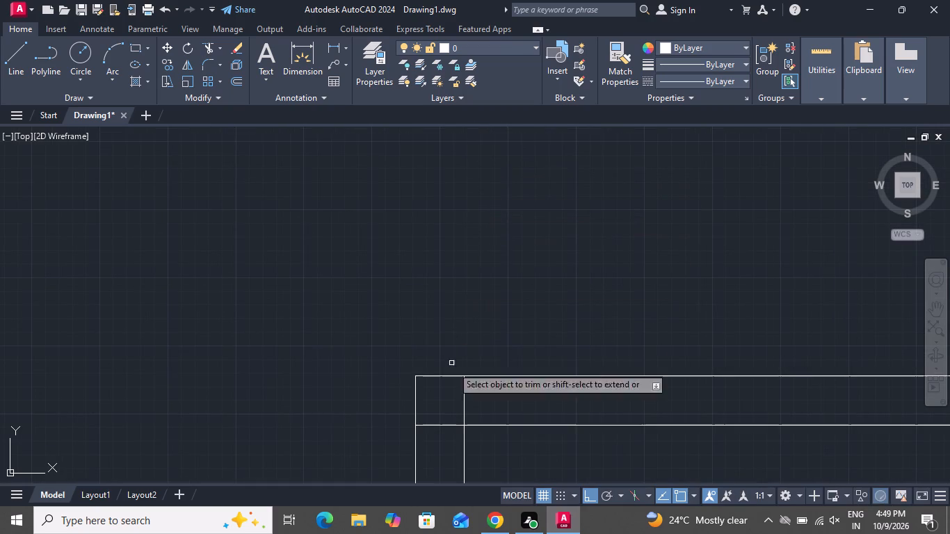
scroll(475, 409, up, 1)
scroll(475, 409, down, 1)
scroll(477, 407, up, 1)
click(481, 399)
click(446, 387)
click(442, 389)
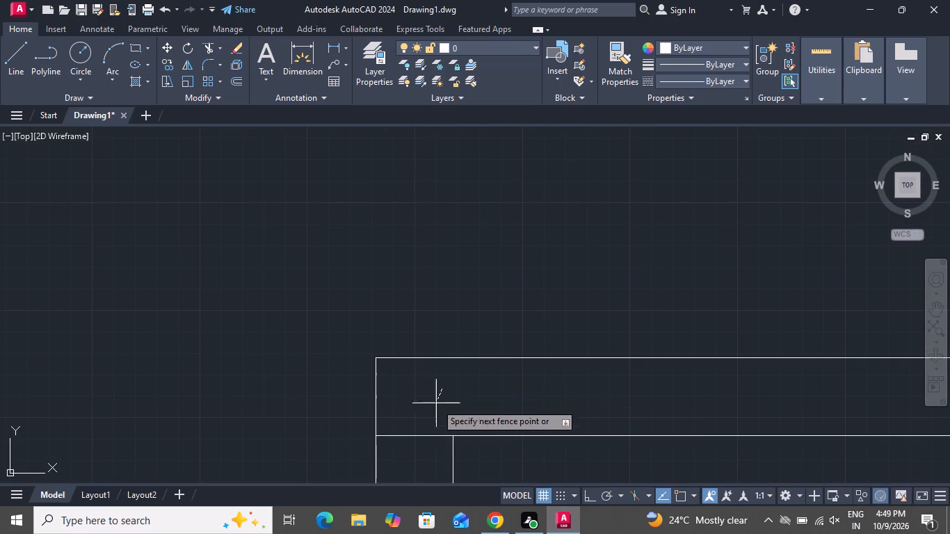
click(421, 450)
Trim the overlapping ends of the inner wall lines at the outline's top-right corner.
scroll(431, 300, down, 1)
scroll(426, 289, up, 1)
scroll(425, 289, down, 1)
scroll(421, 289, up, 1)
scroll(421, 289, down, 1)
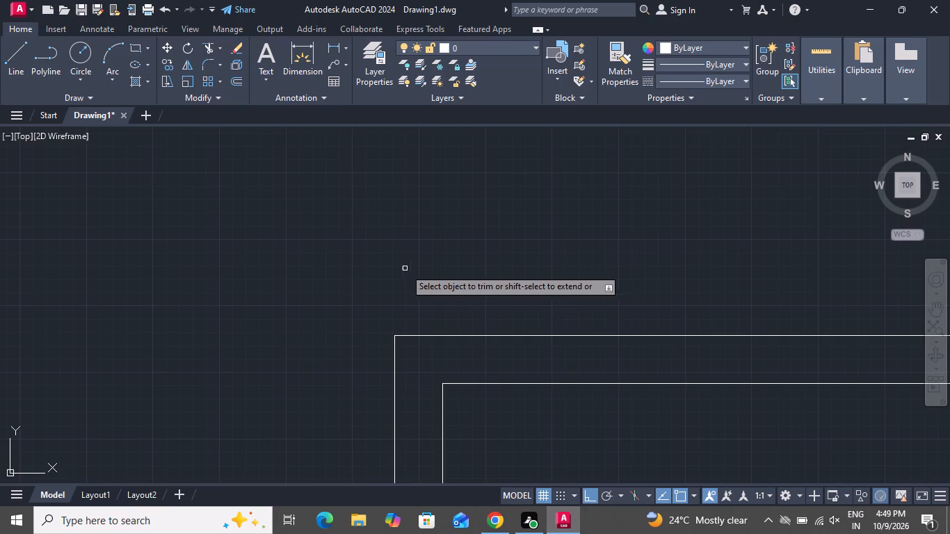
scroll(405, 268, down, 2)
scroll(396, 259, up, 1)
scroll(375, 220, down, 3)
scroll(639, 232, up, 3)
scroll(627, 228, down, 1)
scroll(748, 294, up, 4)
click(412, 184)
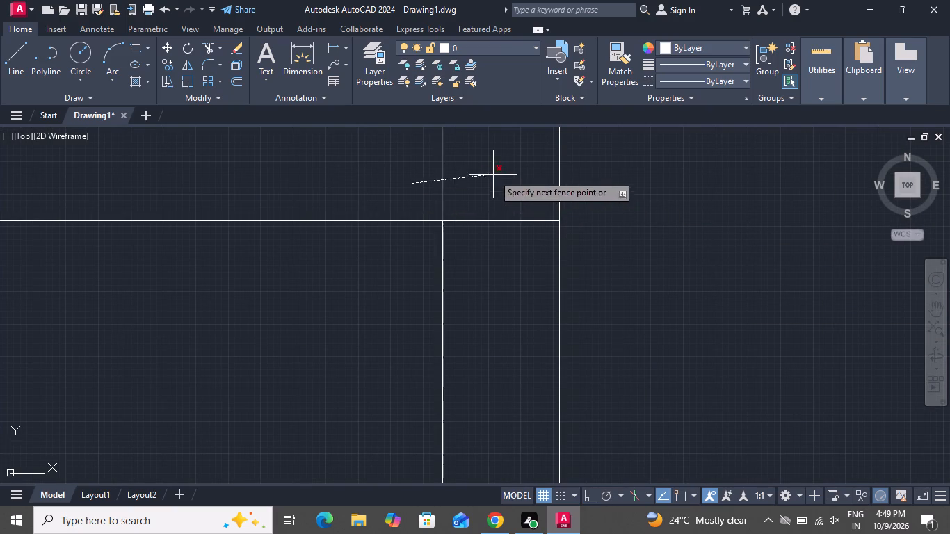
click(493, 174)
click(499, 171)
click(513, 314)
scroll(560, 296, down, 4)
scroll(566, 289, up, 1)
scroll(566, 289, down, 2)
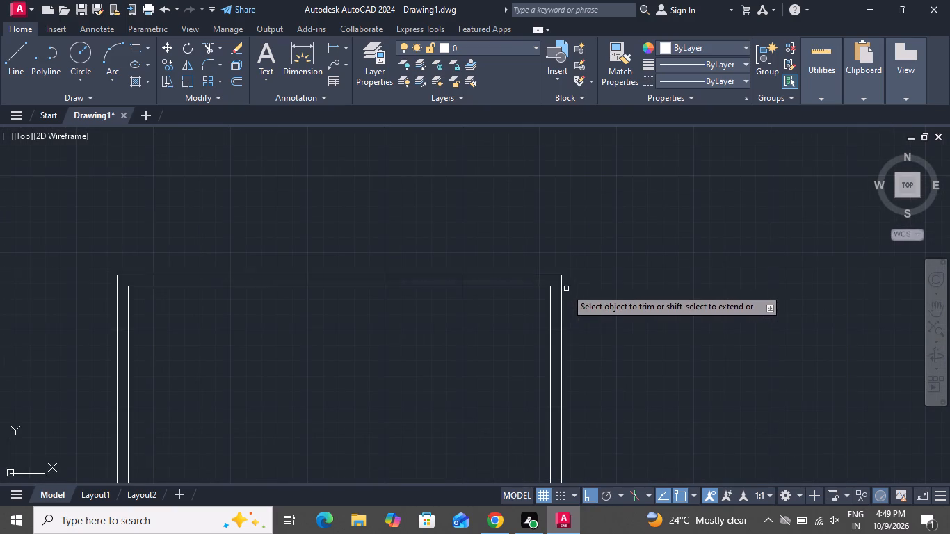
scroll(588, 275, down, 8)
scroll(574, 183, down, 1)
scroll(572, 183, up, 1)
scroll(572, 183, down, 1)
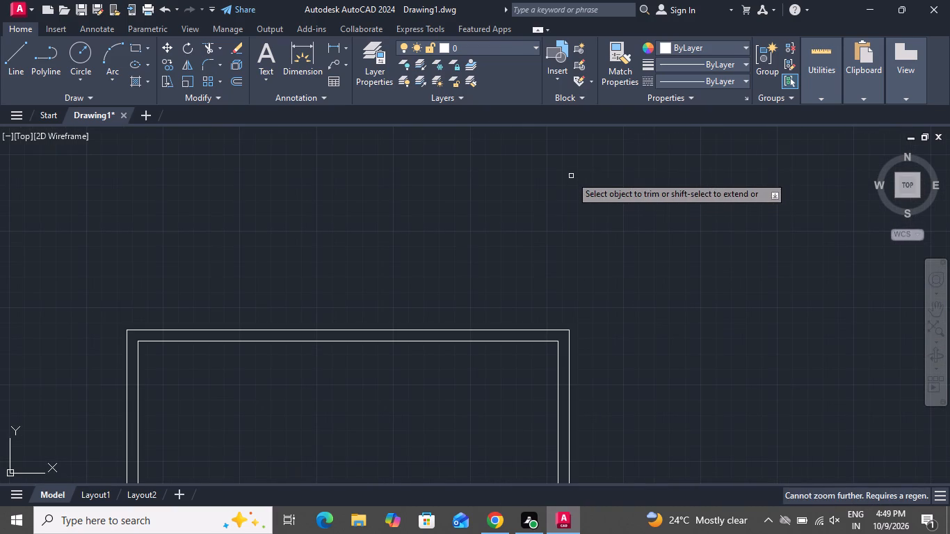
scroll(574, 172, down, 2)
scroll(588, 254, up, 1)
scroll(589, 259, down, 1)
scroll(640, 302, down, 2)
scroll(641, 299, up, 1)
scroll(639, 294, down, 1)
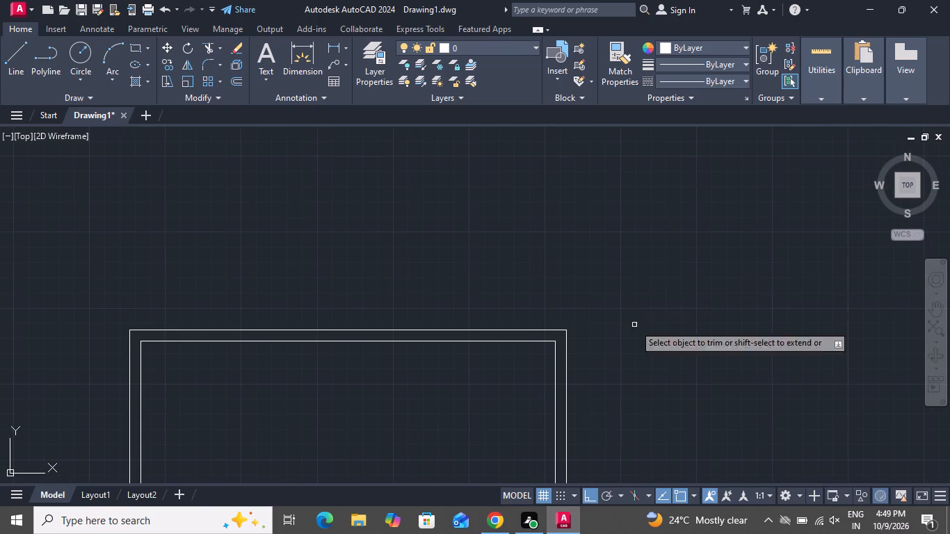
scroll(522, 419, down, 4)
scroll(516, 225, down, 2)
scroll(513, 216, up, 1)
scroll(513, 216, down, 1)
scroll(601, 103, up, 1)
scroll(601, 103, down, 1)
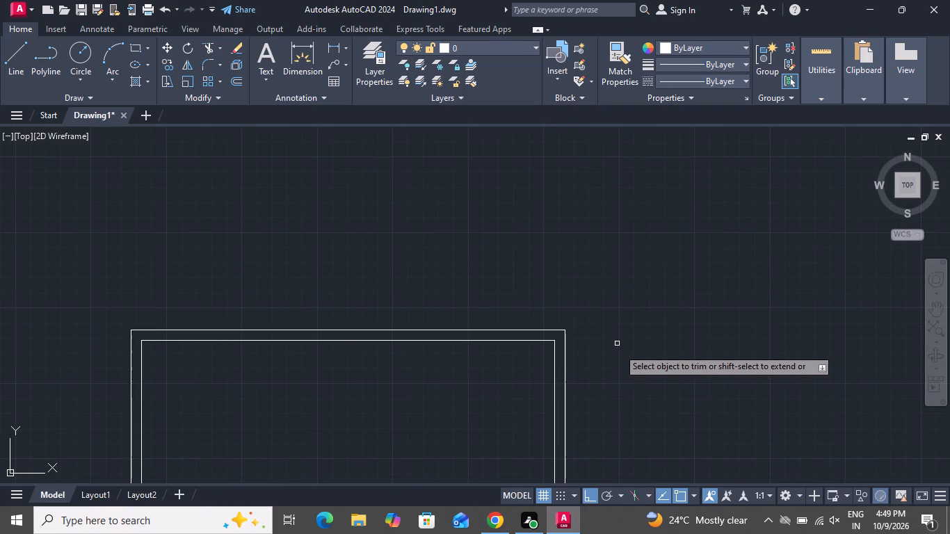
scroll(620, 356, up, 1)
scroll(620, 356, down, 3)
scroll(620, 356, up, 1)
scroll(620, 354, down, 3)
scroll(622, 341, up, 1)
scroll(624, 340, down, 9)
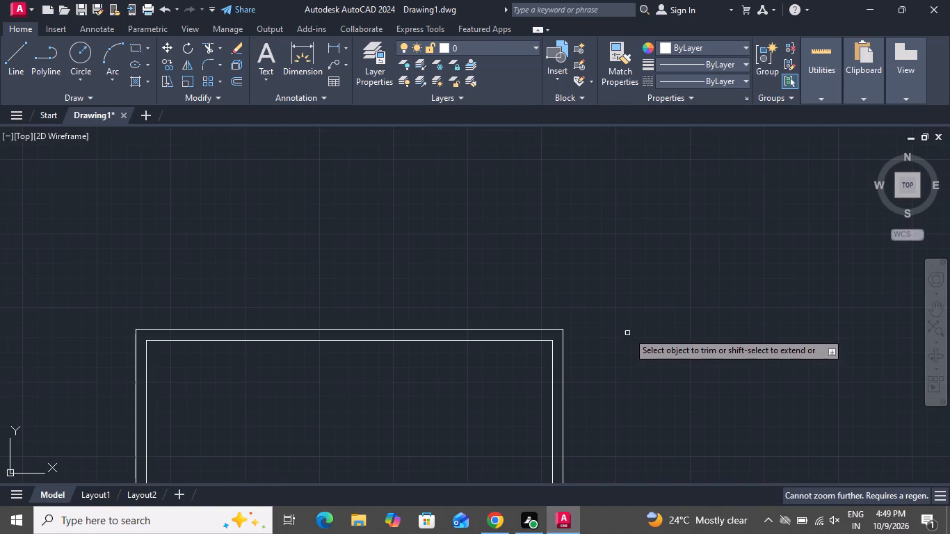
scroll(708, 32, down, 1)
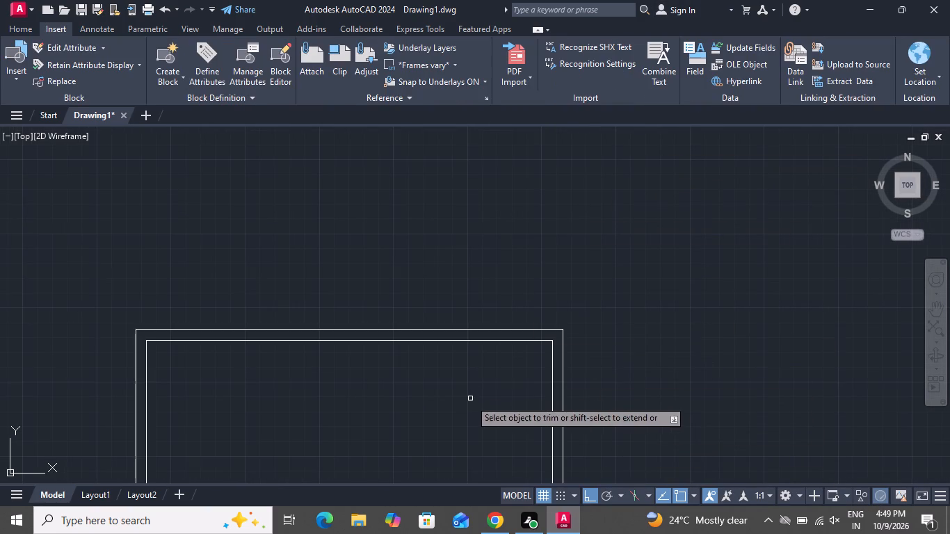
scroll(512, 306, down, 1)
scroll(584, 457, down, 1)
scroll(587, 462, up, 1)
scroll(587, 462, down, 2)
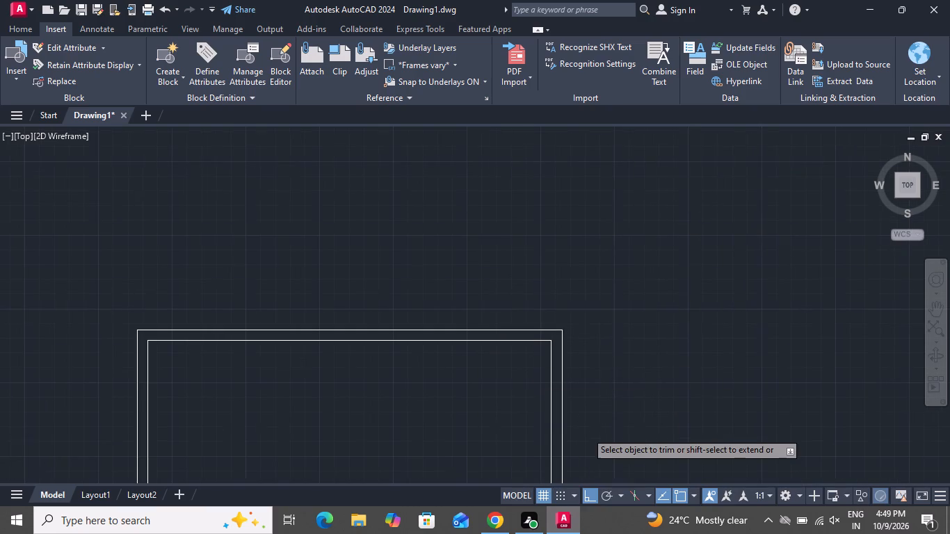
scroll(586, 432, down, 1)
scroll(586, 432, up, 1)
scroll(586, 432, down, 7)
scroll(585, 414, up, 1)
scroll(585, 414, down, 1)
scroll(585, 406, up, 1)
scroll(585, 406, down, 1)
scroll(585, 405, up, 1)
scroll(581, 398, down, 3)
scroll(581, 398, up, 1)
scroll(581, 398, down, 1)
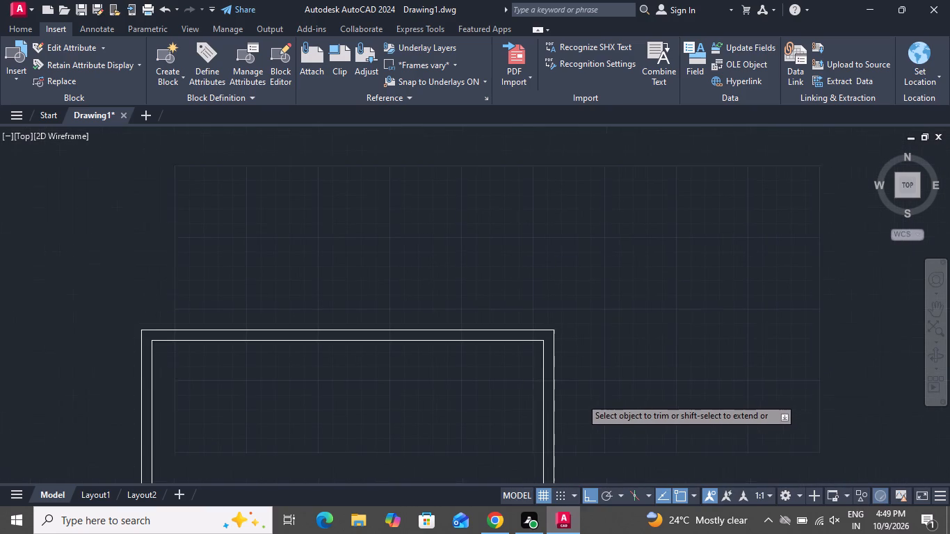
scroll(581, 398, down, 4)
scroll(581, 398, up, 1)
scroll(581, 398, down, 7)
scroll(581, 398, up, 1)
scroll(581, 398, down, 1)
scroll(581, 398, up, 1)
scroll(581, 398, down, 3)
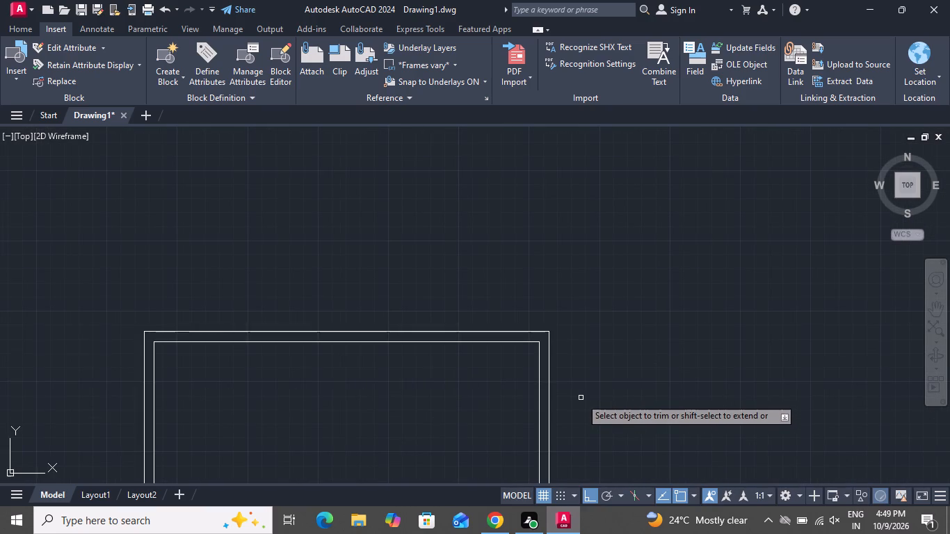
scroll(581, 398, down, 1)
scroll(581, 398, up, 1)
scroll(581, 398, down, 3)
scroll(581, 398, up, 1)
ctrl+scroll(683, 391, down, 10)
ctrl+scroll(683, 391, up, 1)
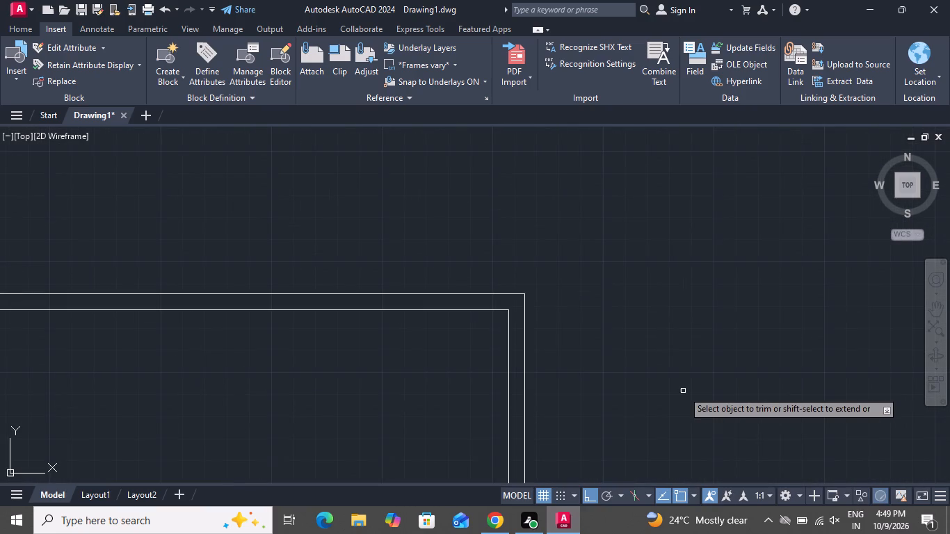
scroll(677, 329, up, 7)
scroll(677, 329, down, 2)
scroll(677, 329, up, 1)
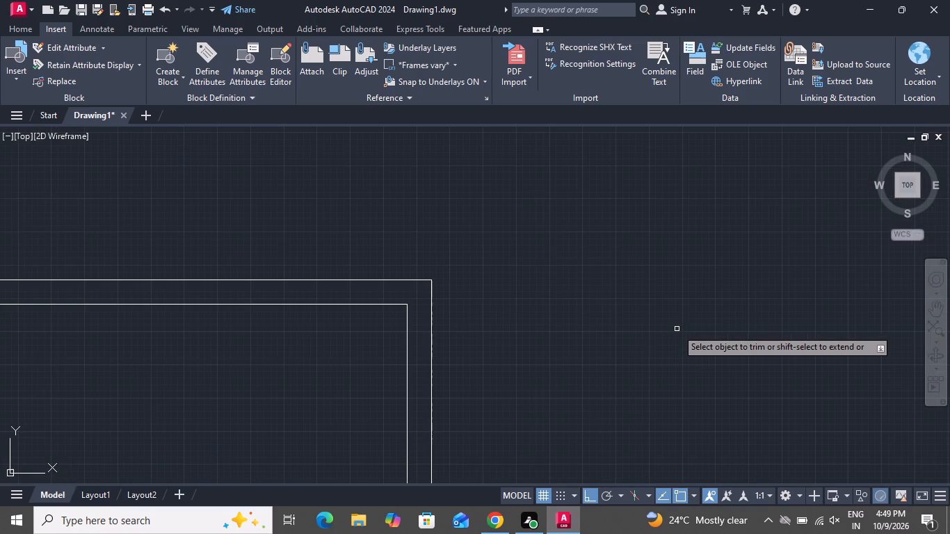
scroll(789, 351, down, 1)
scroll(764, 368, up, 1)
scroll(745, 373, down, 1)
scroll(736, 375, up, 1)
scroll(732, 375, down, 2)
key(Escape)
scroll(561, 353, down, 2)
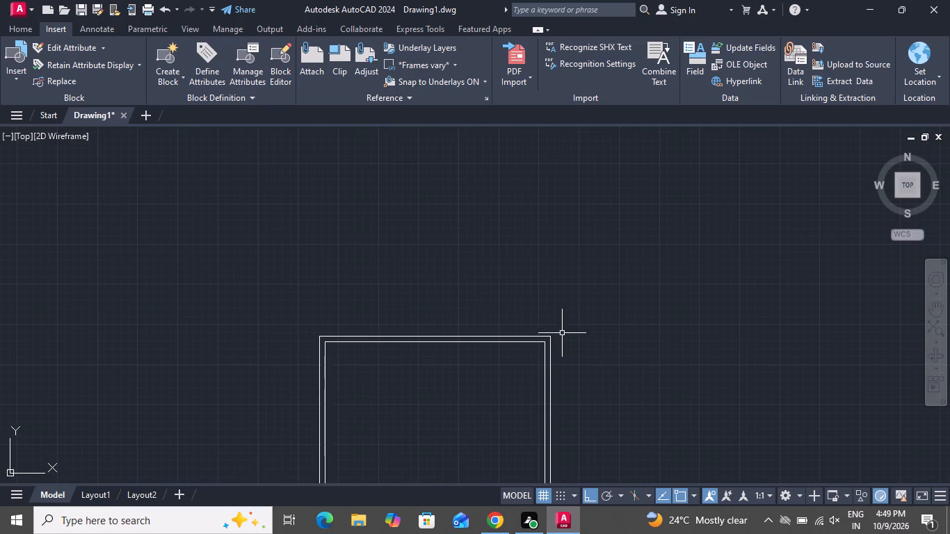
Trim the overlapping ends of the inner wall lines at the outline's bottom-right corner.
key(z)
key(space)
text(a)
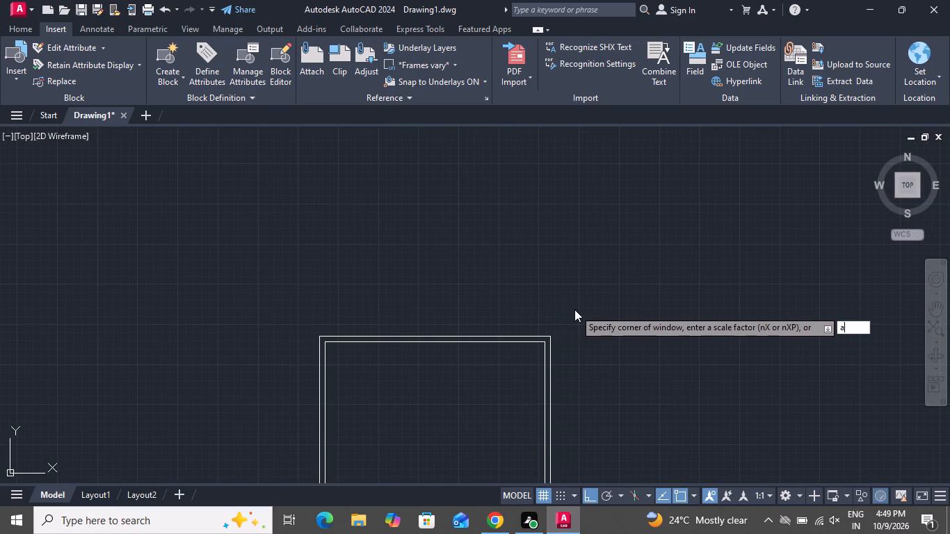
key(space)
scroll(711, 188, up, 1)
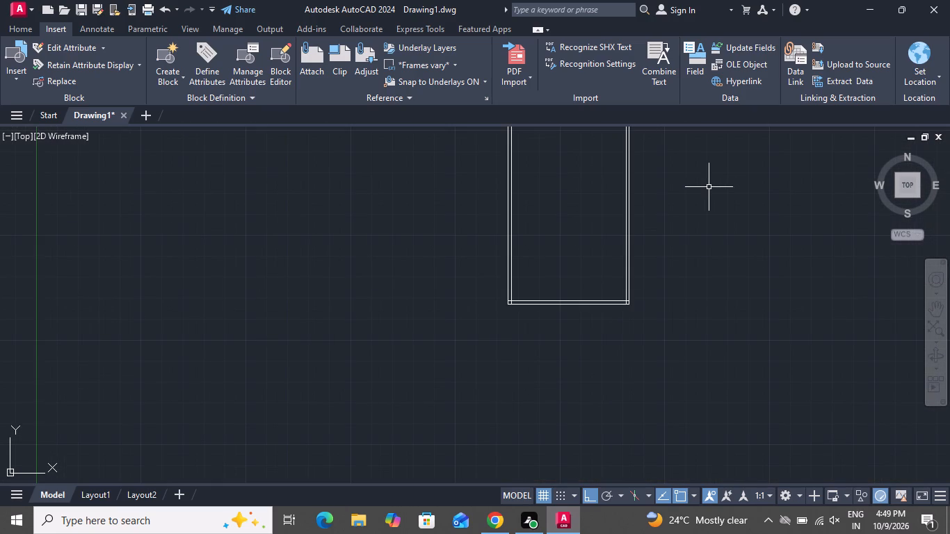
text(tr)
key(space)
key(space)
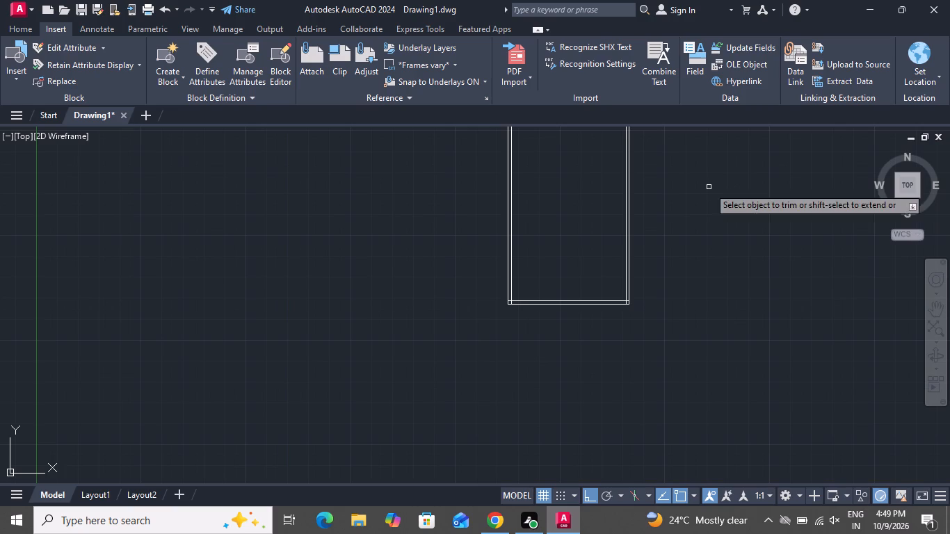
scroll(621, 291, up, 1)
scroll(625, 289, down, 1)
scroll(625, 289, up, 3)
scroll(622, 315, down, 1)
scroll(622, 316, up, 3)
scroll(621, 316, down, 1)
scroll(621, 316, up, 2)
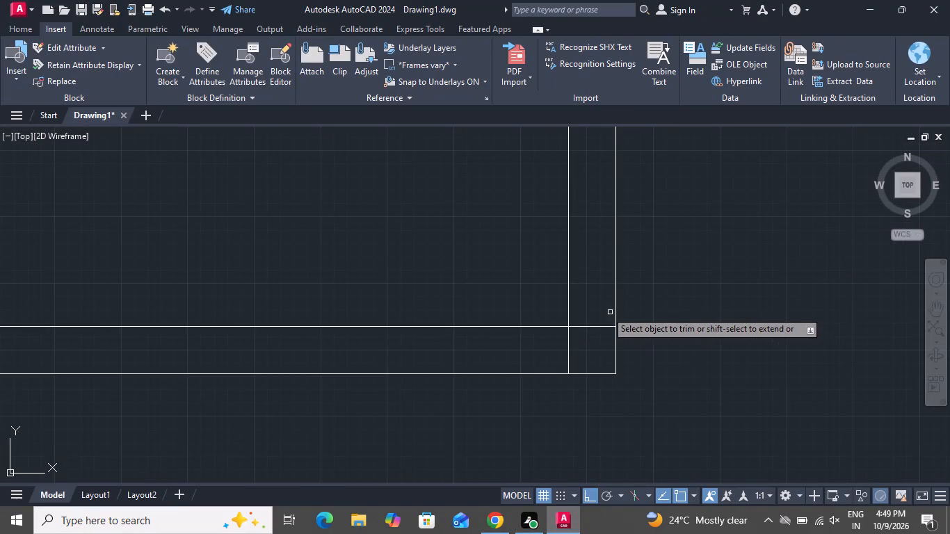
click(605, 306)
double_click(593, 346)
click(556, 339)
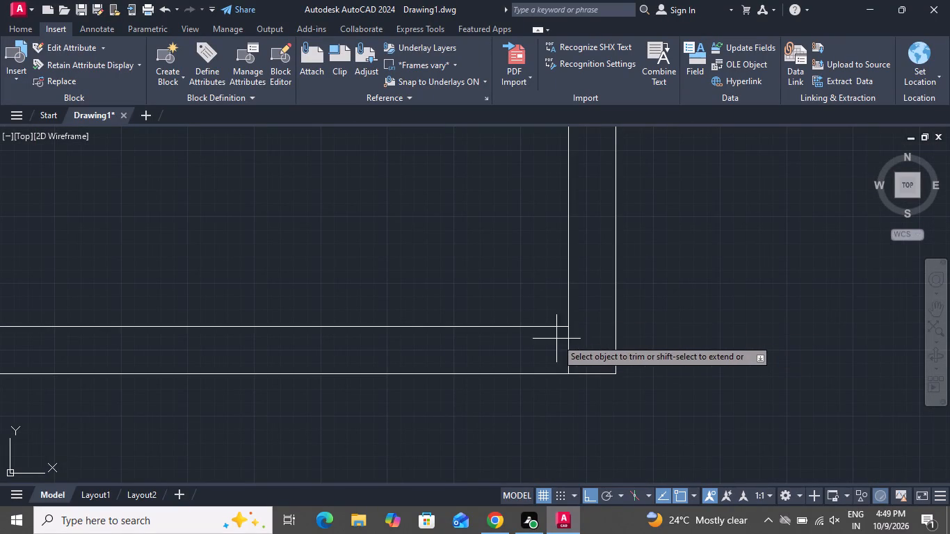
click(609, 331)
Trim the overlapping ends of the inner wall lines at the outline's bottom-left corner and end the Trim command.
scroll(595, 343, down, 2)
scroll(595, 343, up, 1)
scroll(599, 343, down, 3)
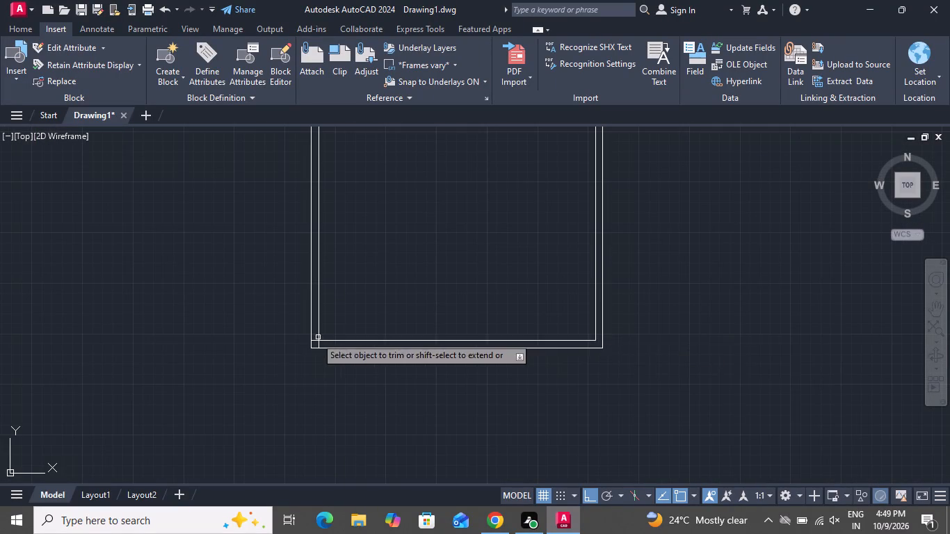
scroll(310, 337, up, 3)
scroll(310, 337, down, 1)
scroll(315, 343, up, 3)
click(316, 343)
double_click(328, 379)
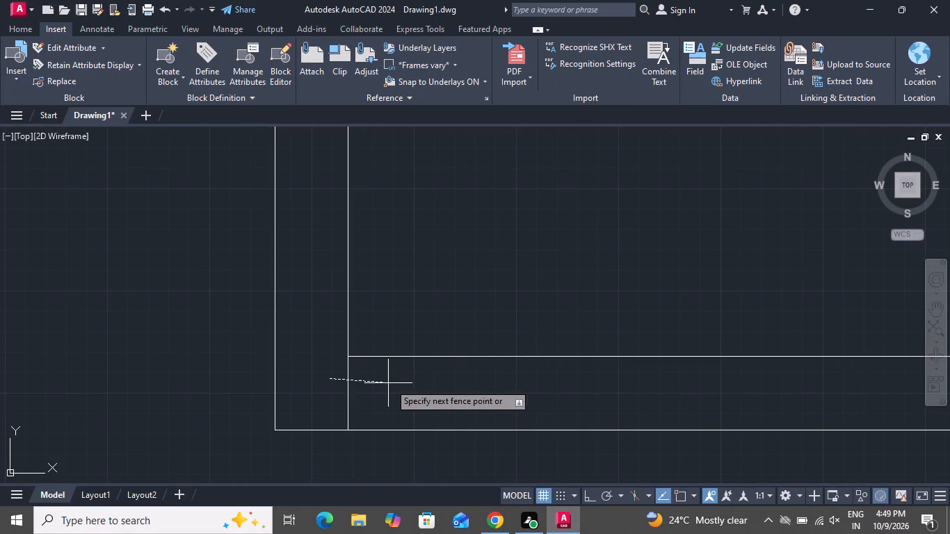
click(403, 383)
right_click(405, 384)
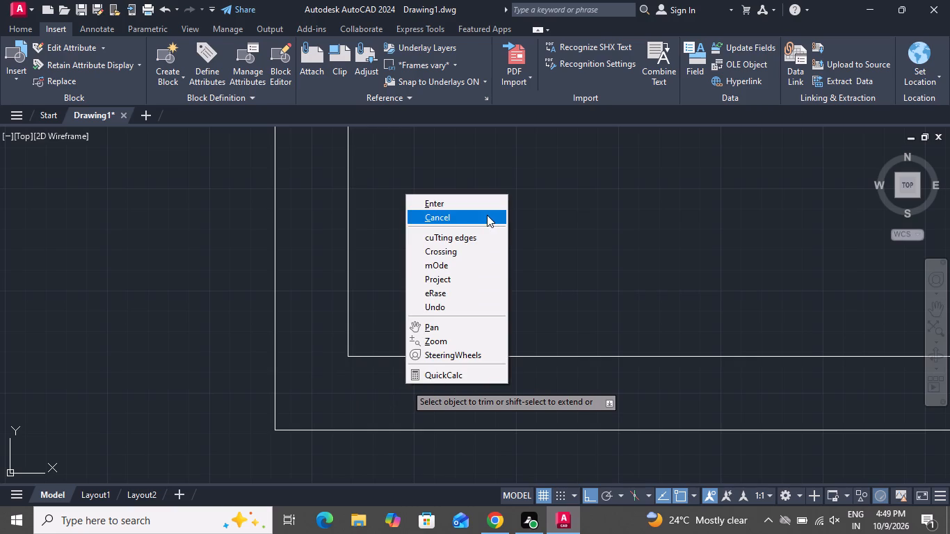
click(487, 215)
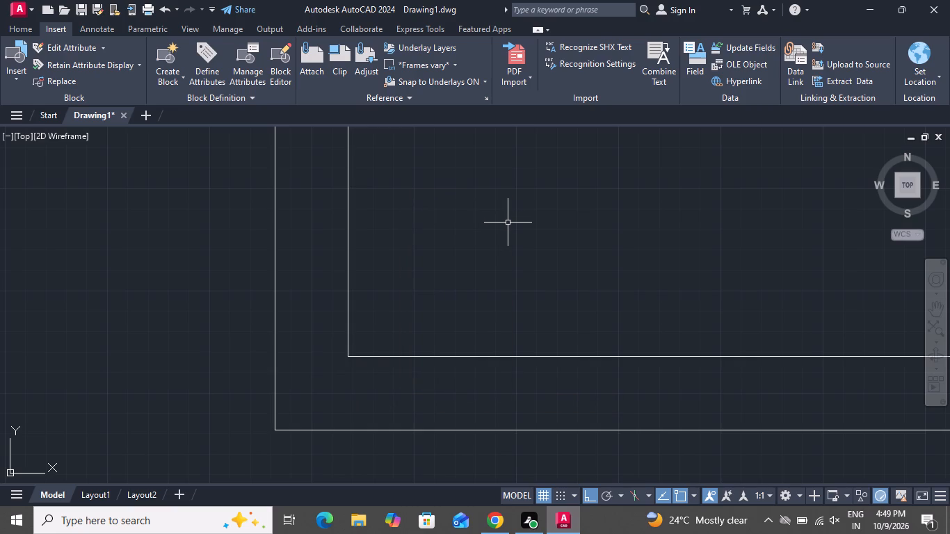
Offset the left wall's inner line 11'0" to the right using the Through option.
key(o)
key(space)
text(t)
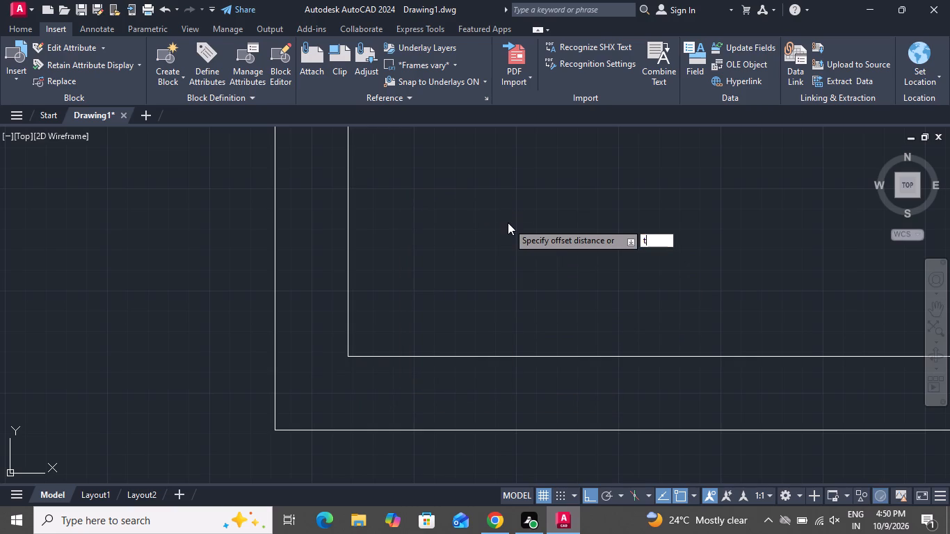
key(space)
scroll(502, 226, down, 2)
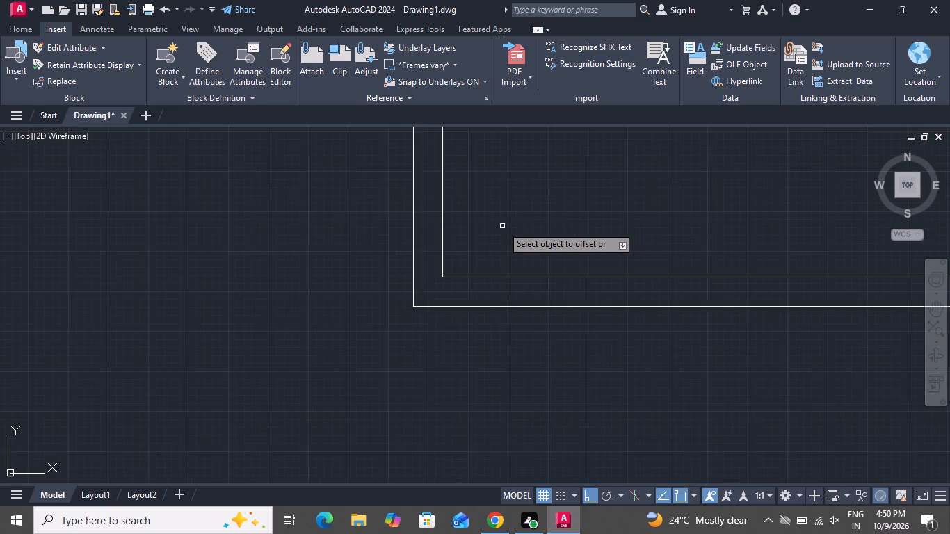
scroll(502, 226, down, 7)
scroll(567, 203, up, 4)
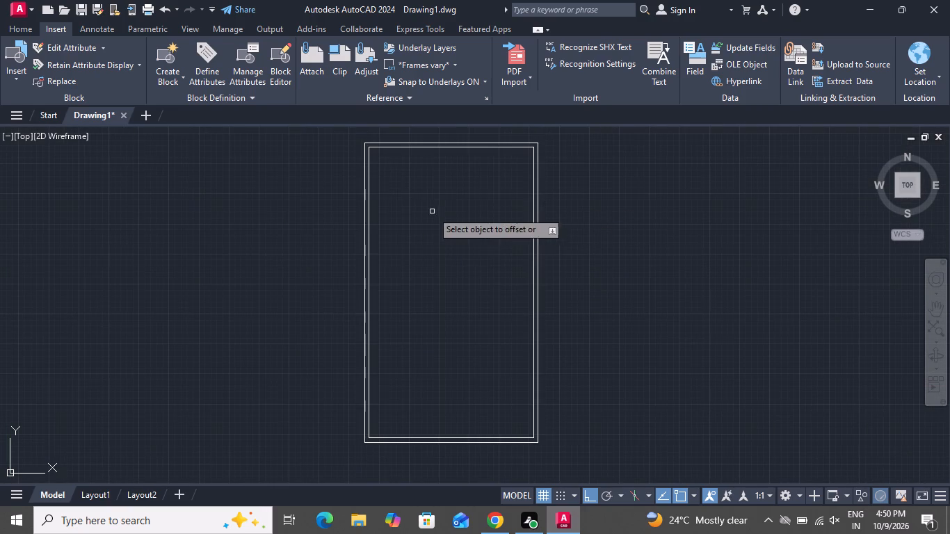
drag(370, 193, 376, 191)
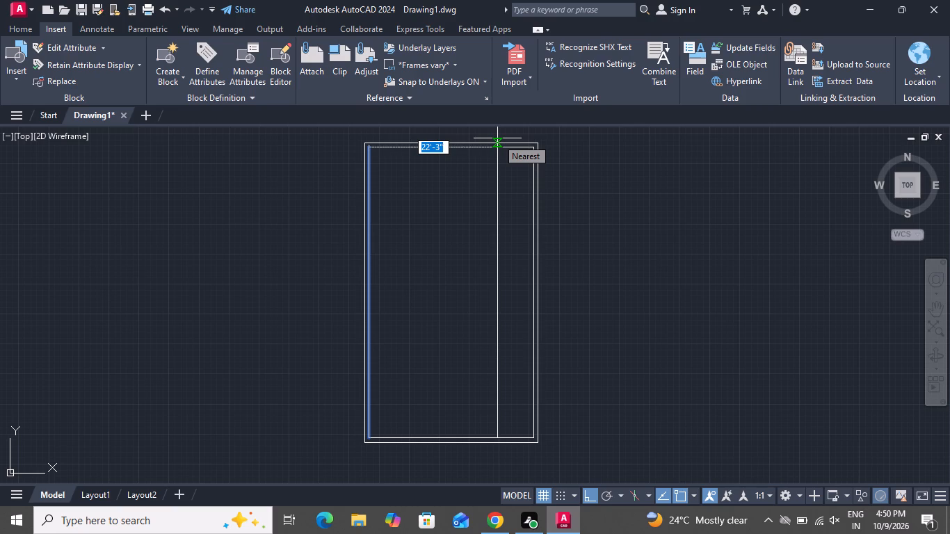
key(2)
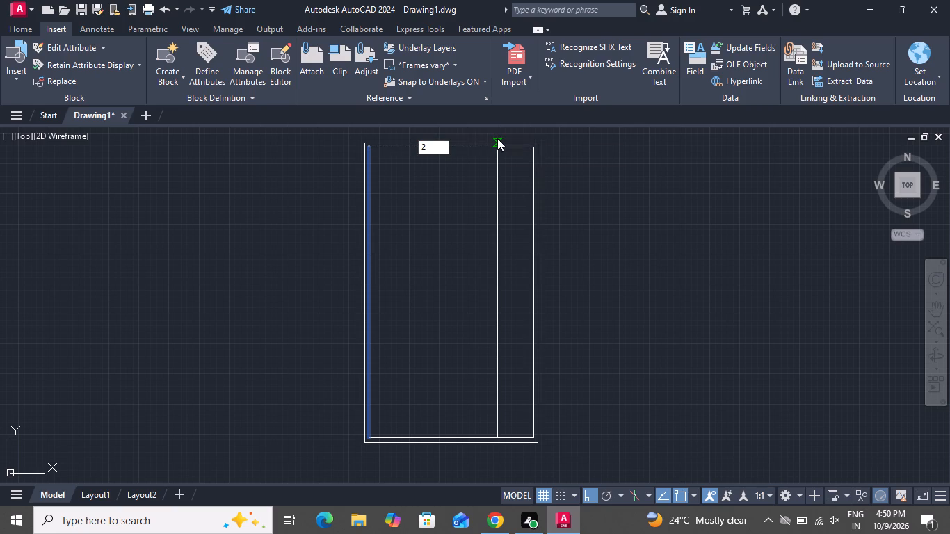
key(BackSpace)
text(11)
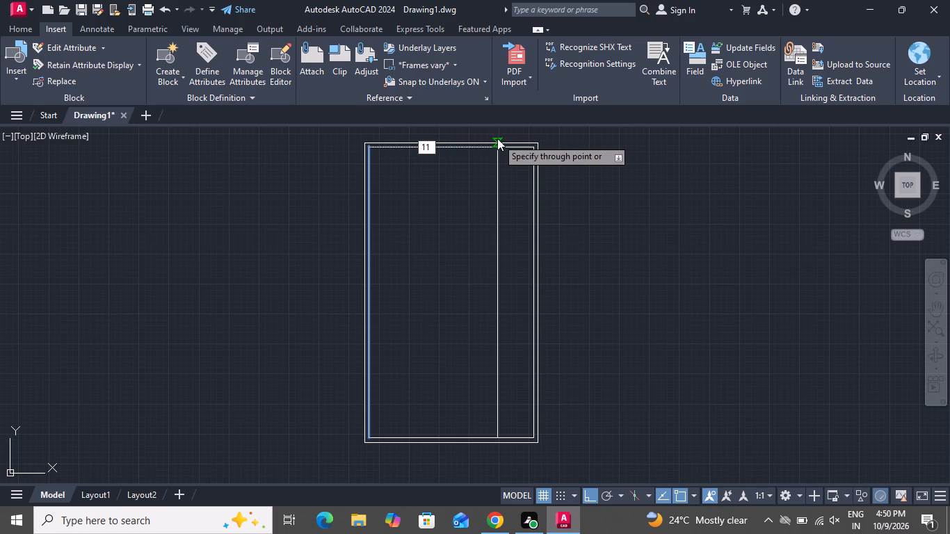
text('0)
key(shift+quotedbl)
key(Return)
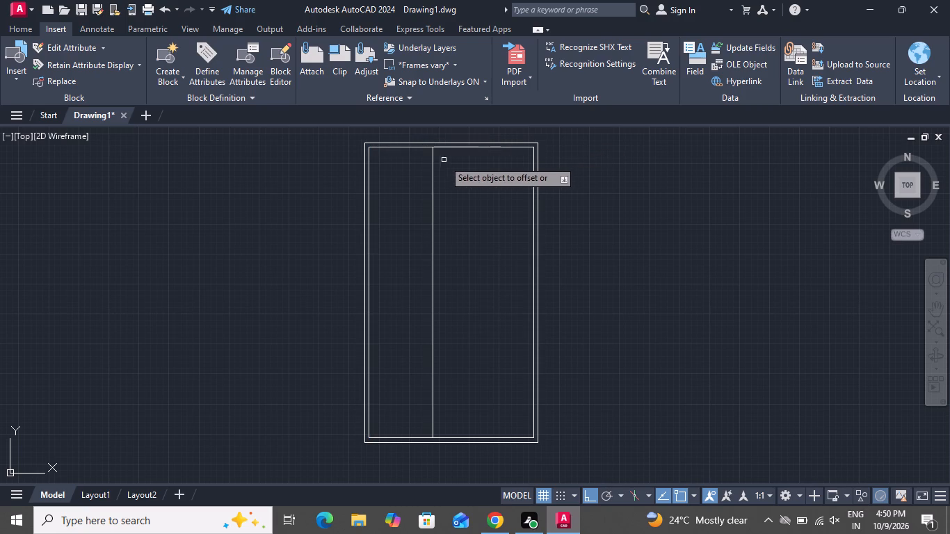
Offset the top wall's inner line 5'0" downward.
click(396, 147)
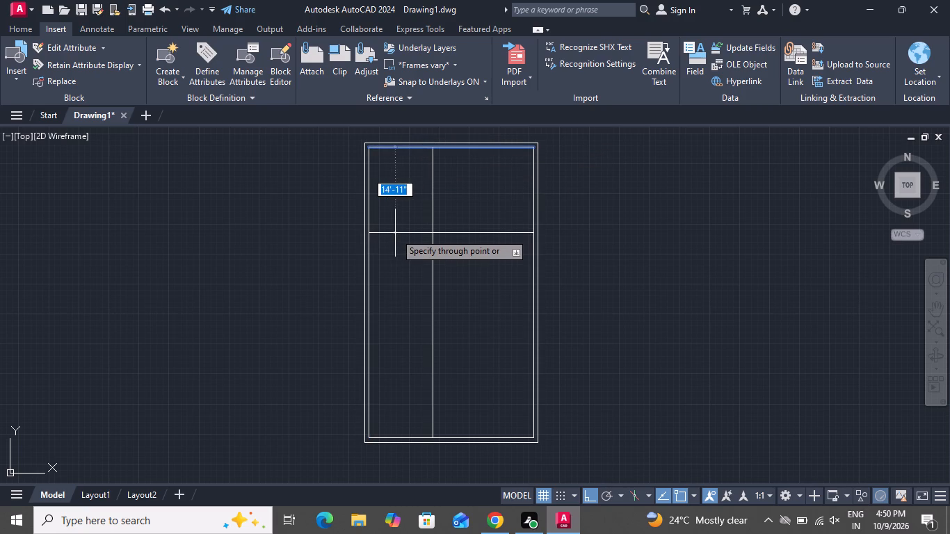
key(5)
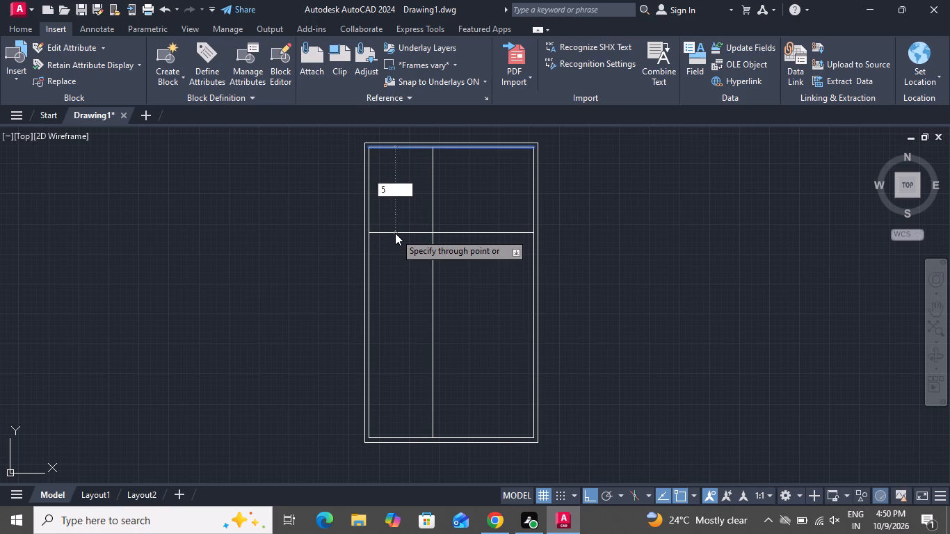
key(apostrophe)
key(0)
key(shift+quotedbl)
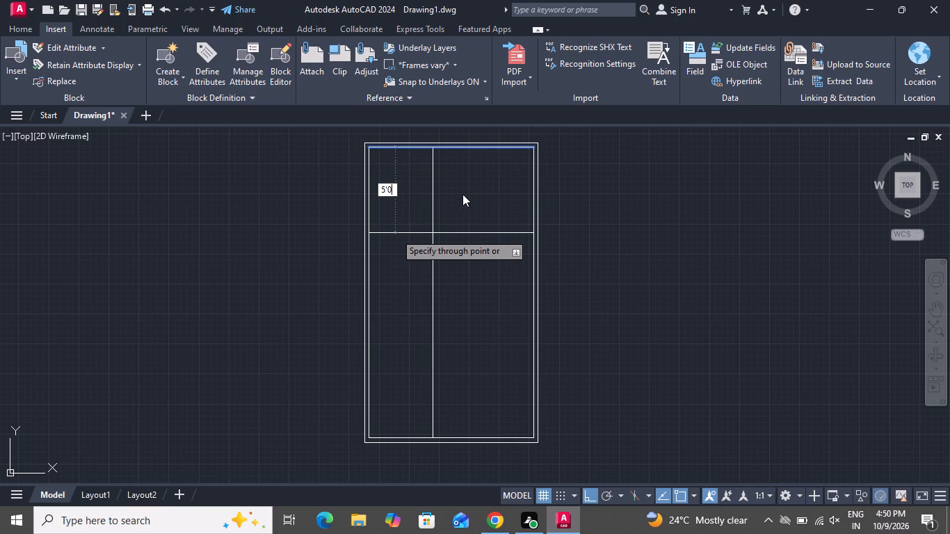
key(Return)
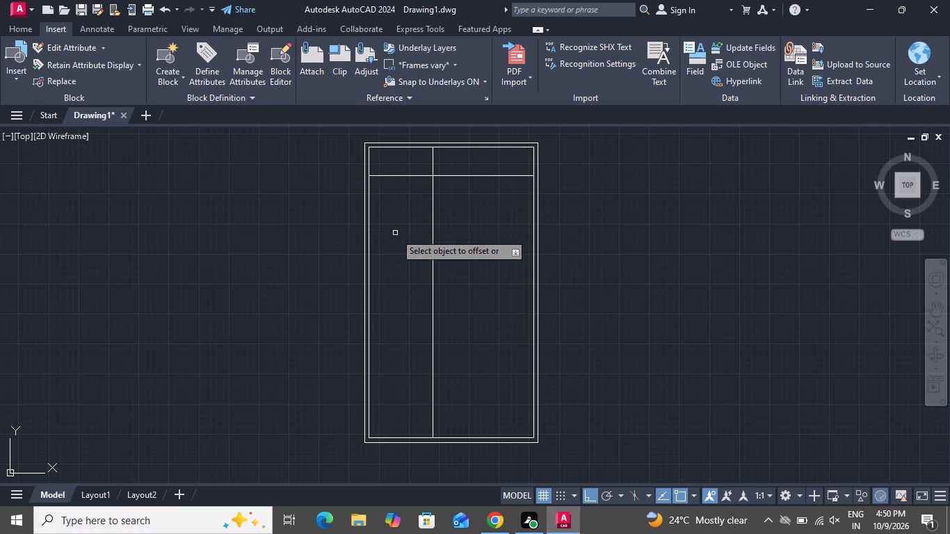
Offset the vertical partition line 9" to the right and the horizontal partition line 9" downward to form their wall thickness.
click(433, 165)
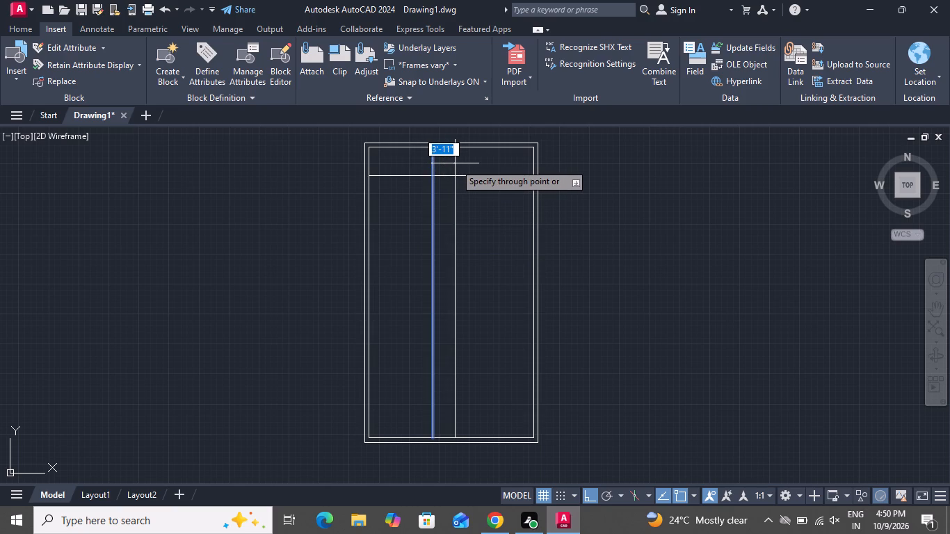
key(9)
key(shift+quotedbl)
key(Return)
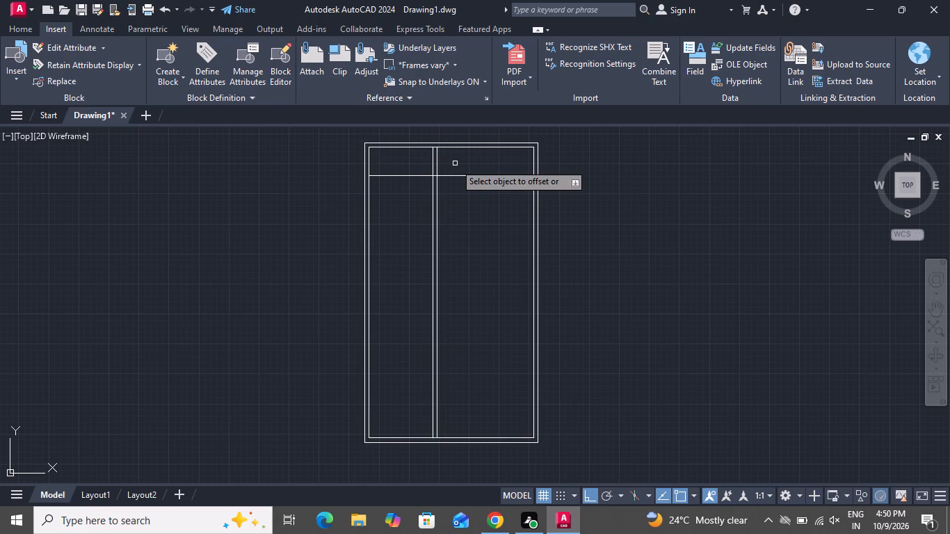
click(412, 177)
key(9)
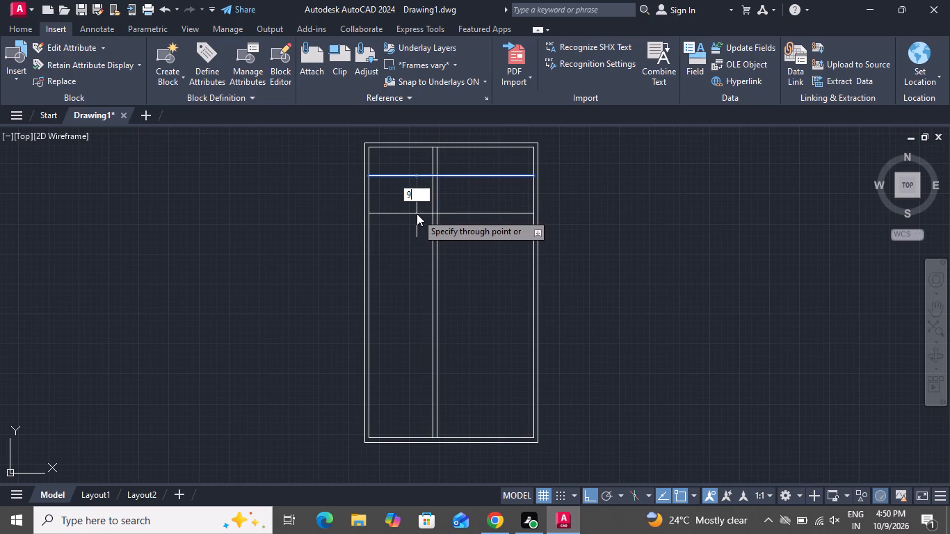
key(shift+quotedbl)
key(Return)
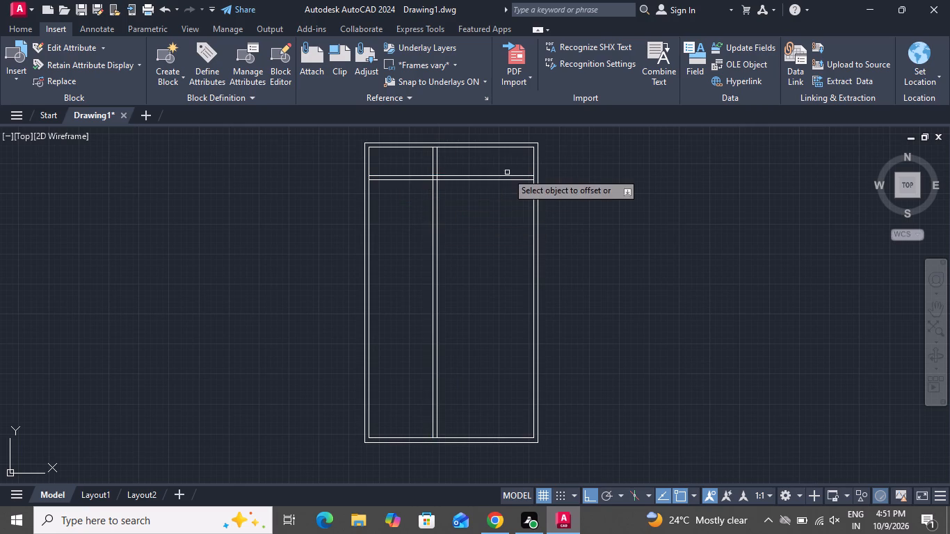
Offset the right-hand line of the vertical partition wall 5'0" to the right.
scroll(442, 157, up, 3)
click(424, 172)
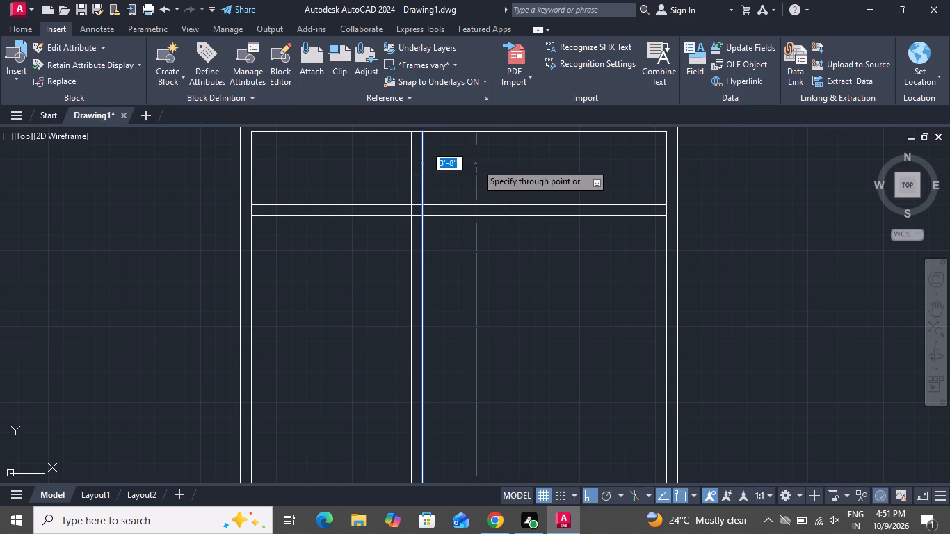
key(5)
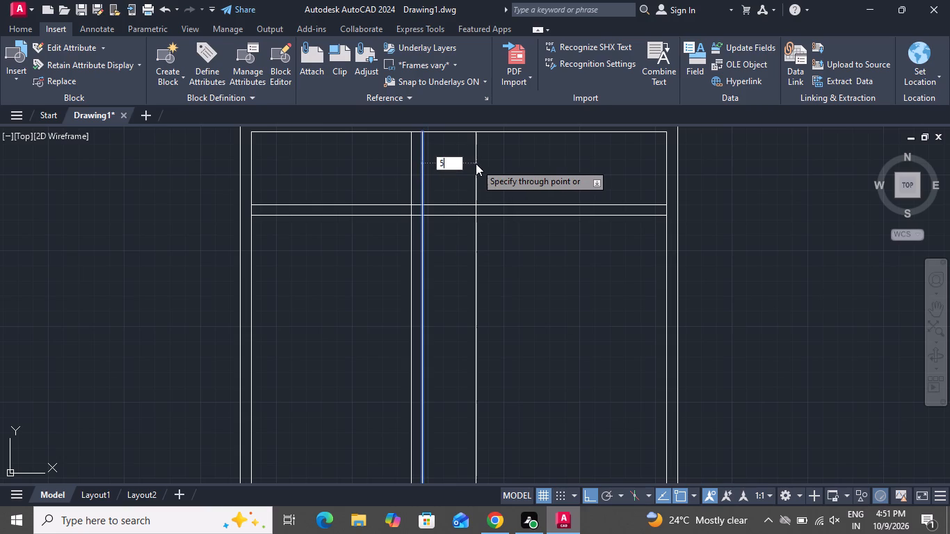
key(apostrophe)
key(0)
key(shift+quotedbl)
key(Return)
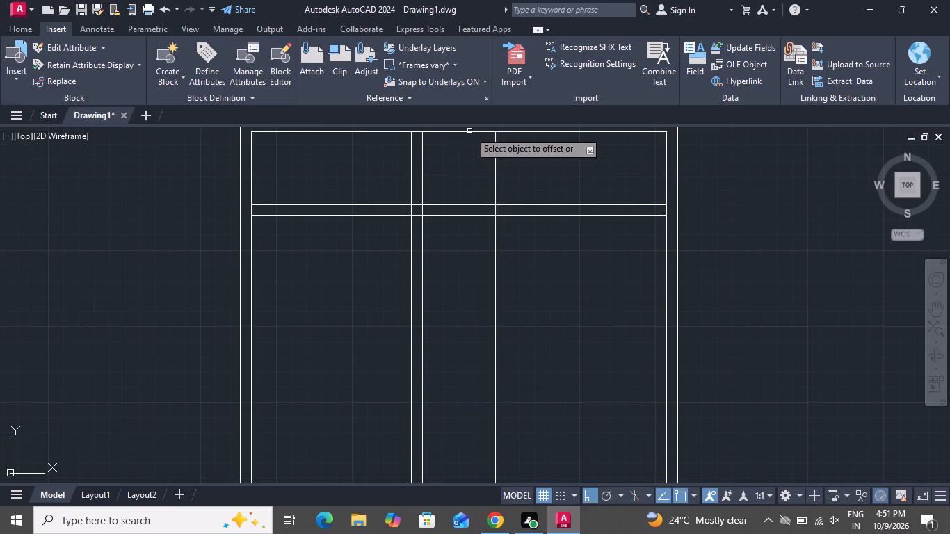
Offset the top wall's inner line 10'0" downward.
click(469, 131)
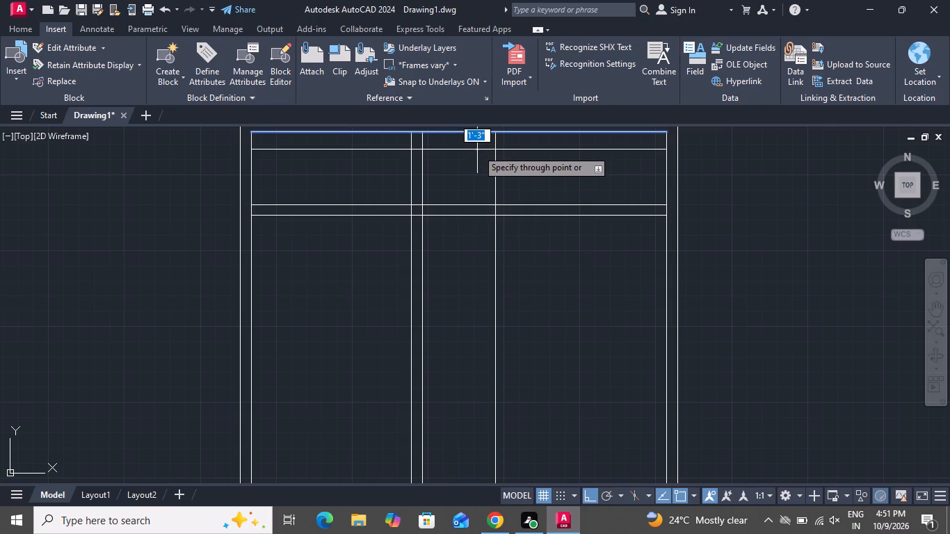
key(1)
key(0)
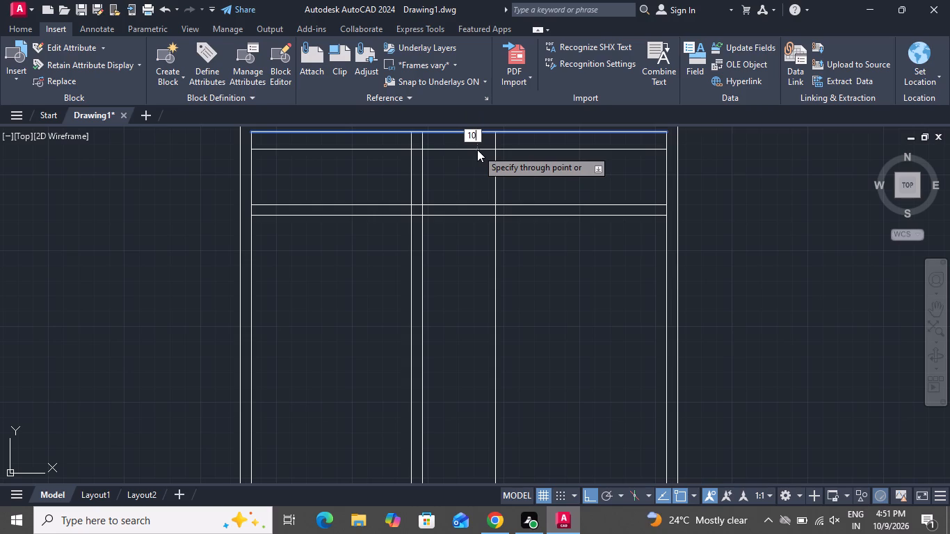
text('0)
key(shift+quotedbl)
key(Return)
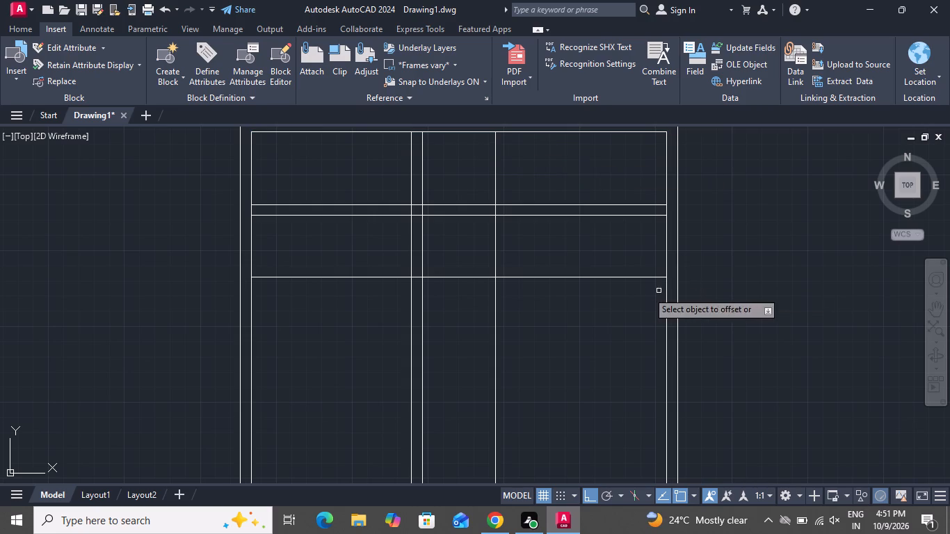
Offset the new lower horizontal partition line 9" downward to form its wall thickness.
click(570, 275)
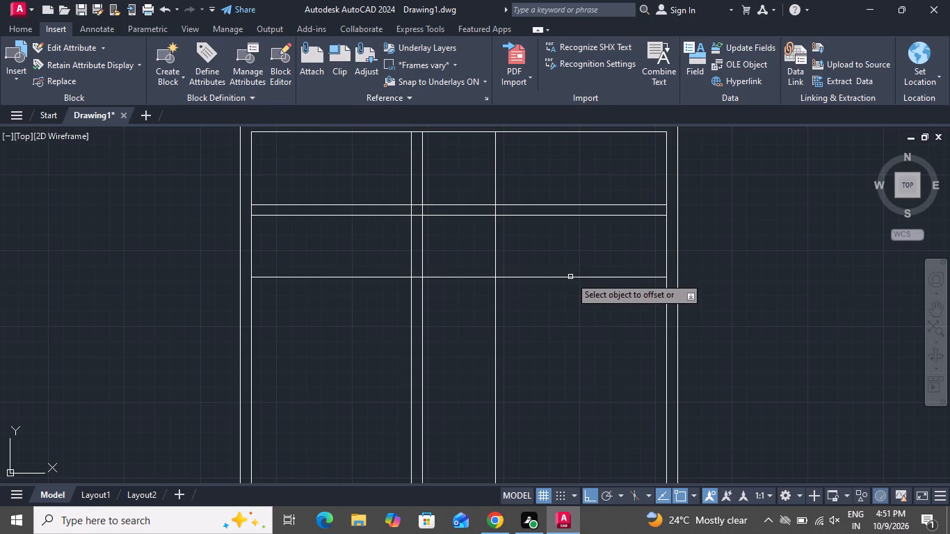
click(570, 277)
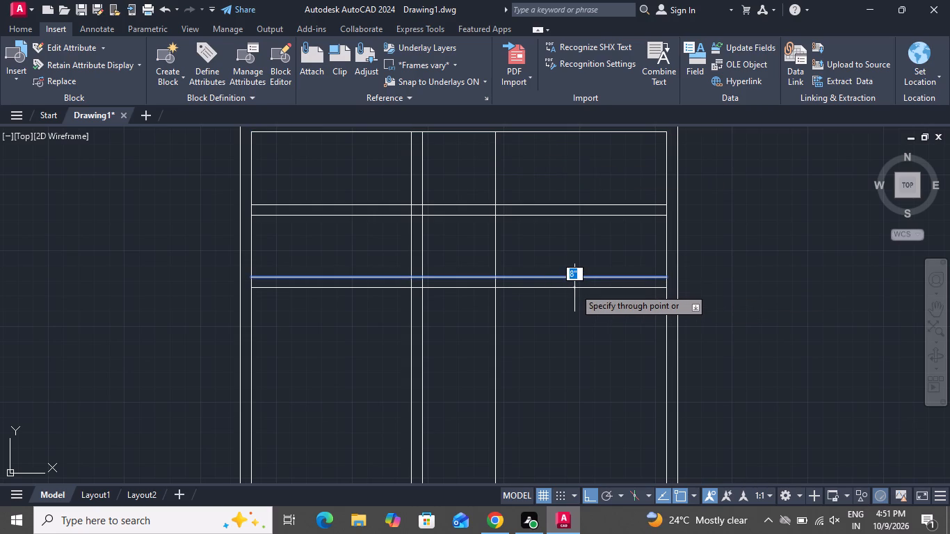
key(8)
key(BackSpace)
key(9)
key(shift+quotedbl)
key(Return)
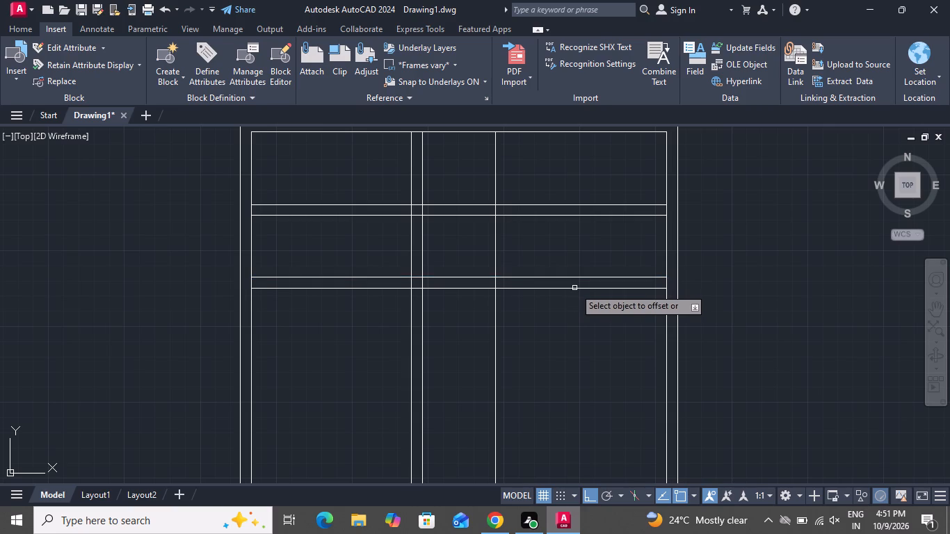
Offset the second vertical partition's line 9" to the right to form its wall thickness, and end the Offset command.
click(499, 248)
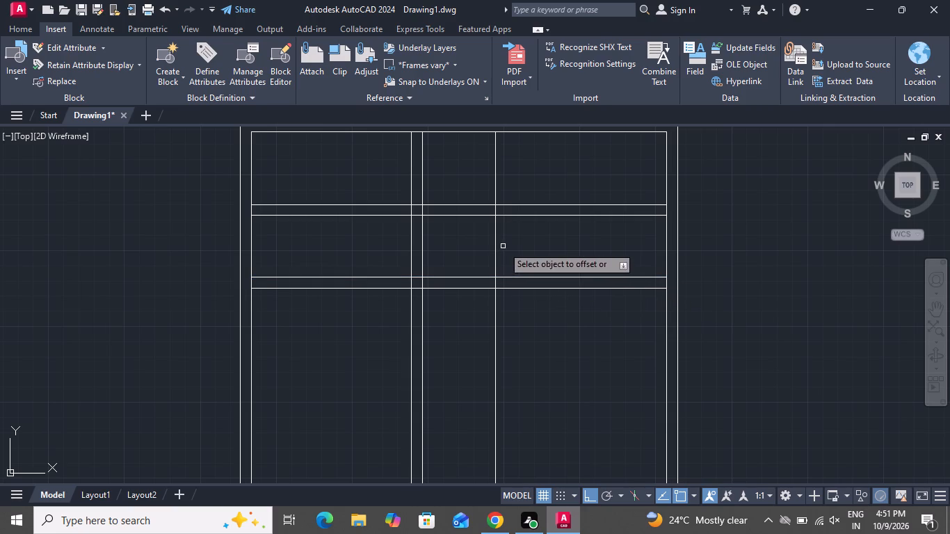
click(494, 252)
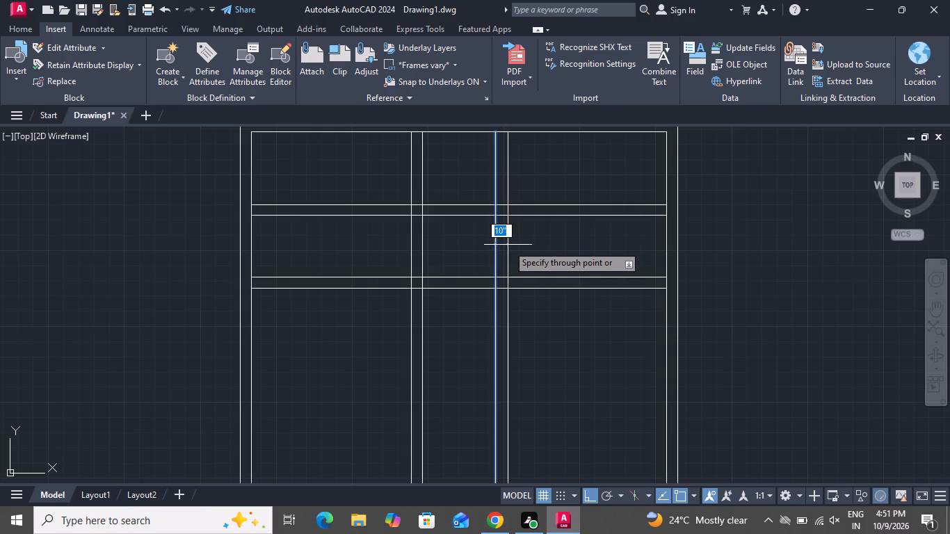
key(9)
key(shift+quotedbl)
key(Return)
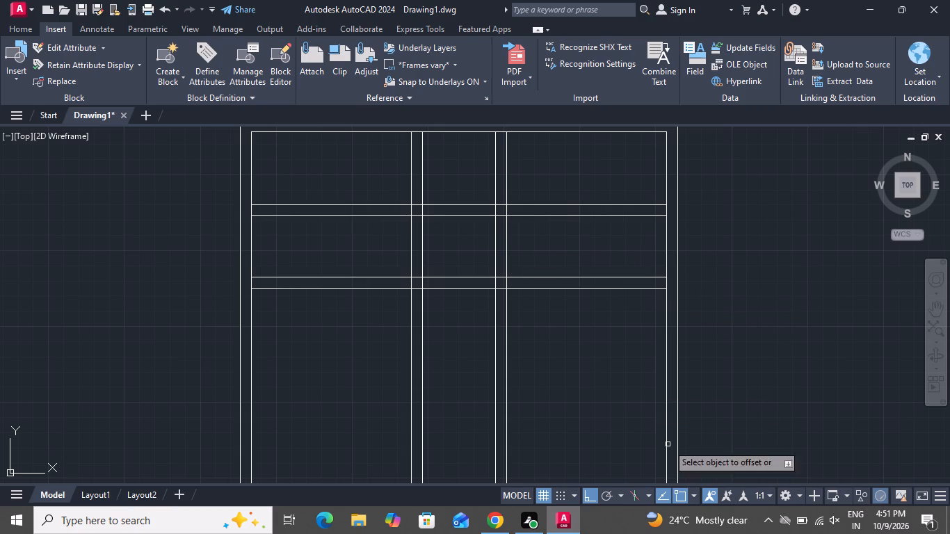
right_click(727, 362)
click(763, 232)
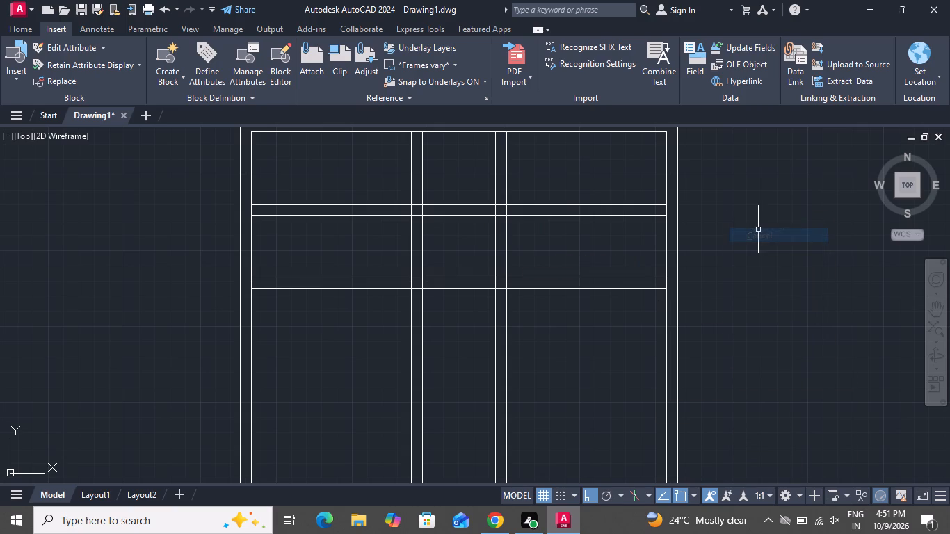
Trim away both lines of the lower horizontal partition between the left outer wall and the first vertical partition.
text(tr)
key(space)
key(space)
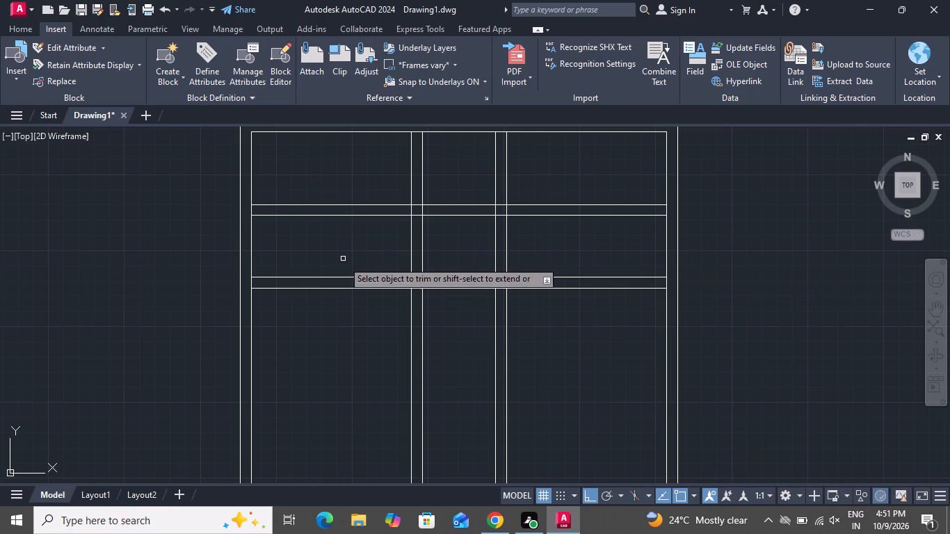
drag(344, 257, 351, 272)
click(351, 356)
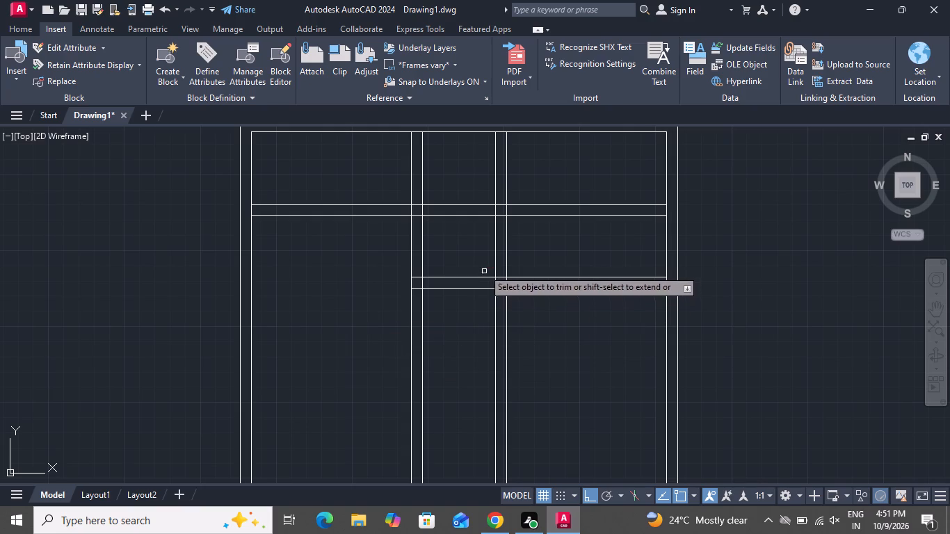
Trim away the upper horizontal partition's lines between the two vertical partitions, right of the second one, and inside its thickness.
click(472, 192)
click(472, 229)
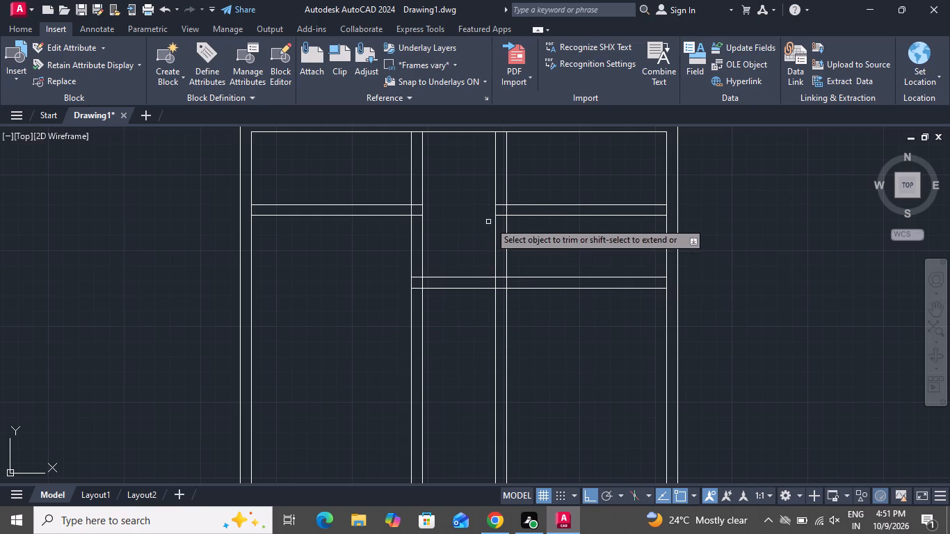
drag(583, 181, 591, 228)
click(591, 256)
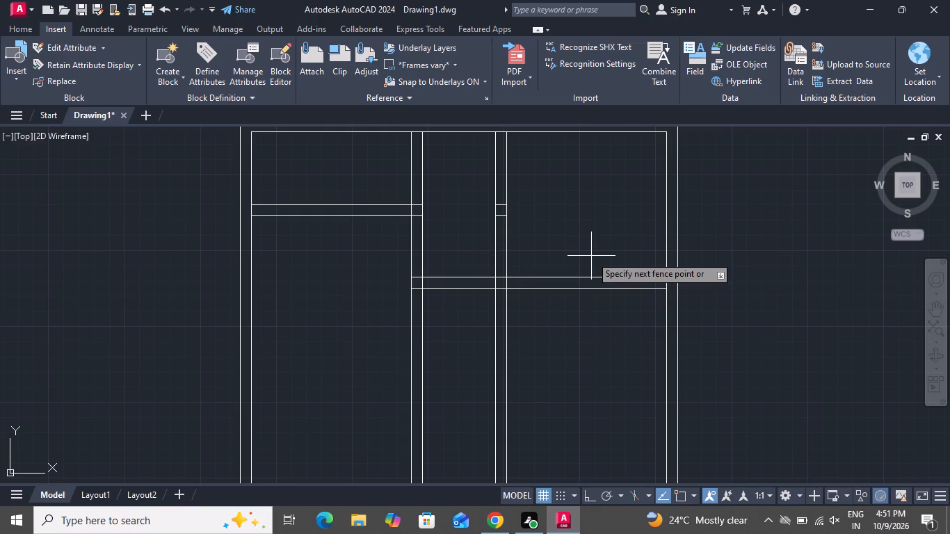
scroll(524, 209, up, 1)
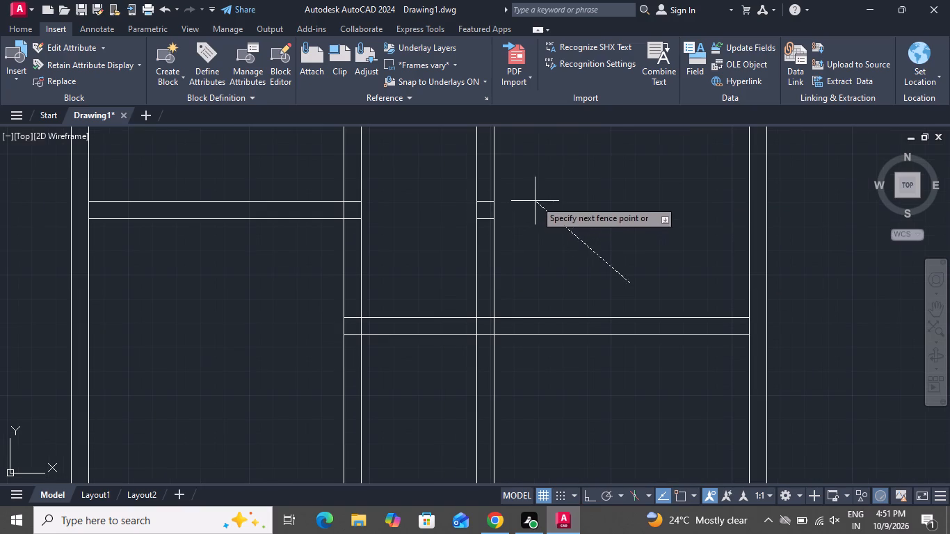
click(536, 200)
scroll(497, 203, up, 1)
scroll(497, 203, down, 1)
scroll(497, 203, up, 1)
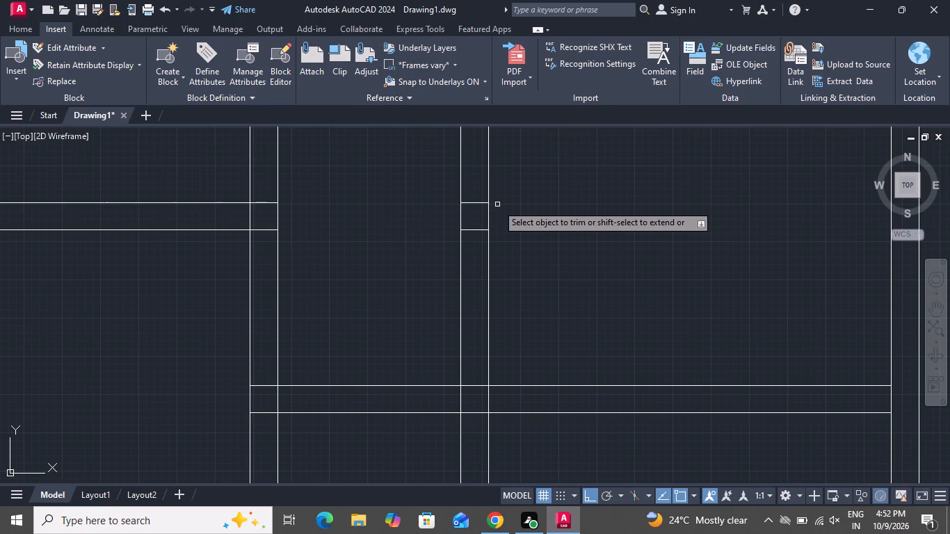
scroll(499, 207, down, 1)
scroll(490, 213, up, 3)
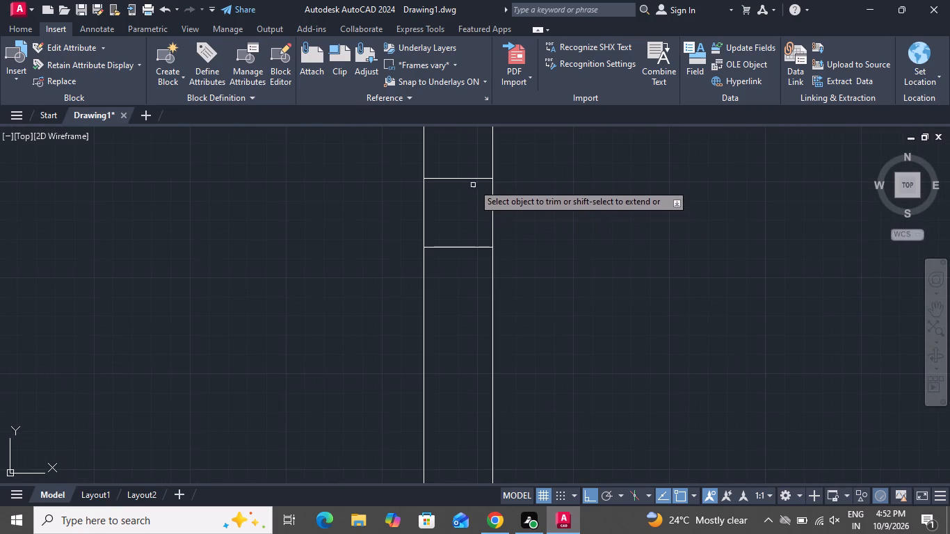
drag(468, 161, 468, 171)
click(461, 308)
scroll(555, 296, down, 3)
scroll(579, 286, up, 1)
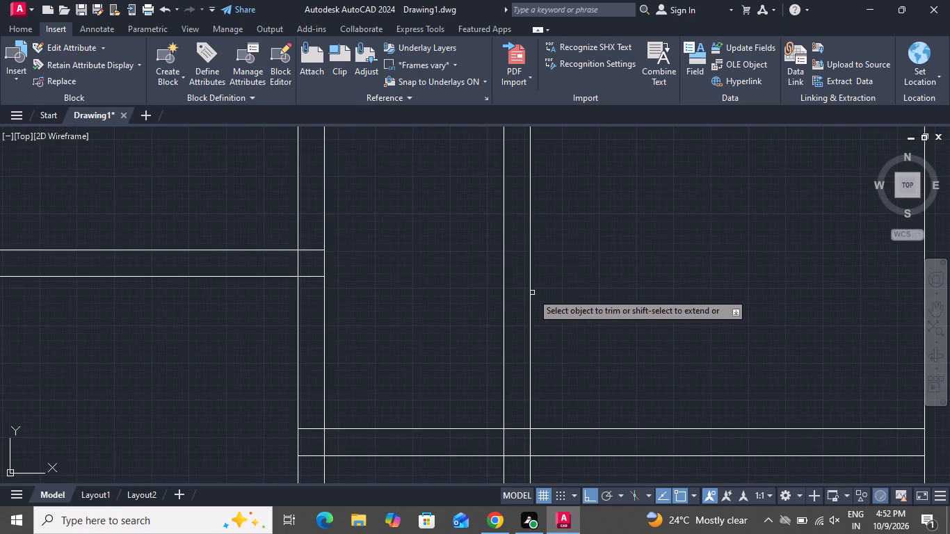
Trim the overlapping lines where the upper horizontal partition meets the first vertical partition, leaving an open T-junction.
scroll(309, 253, up, 3)
drag(306, 184, 309, 200)
click(312, 390)
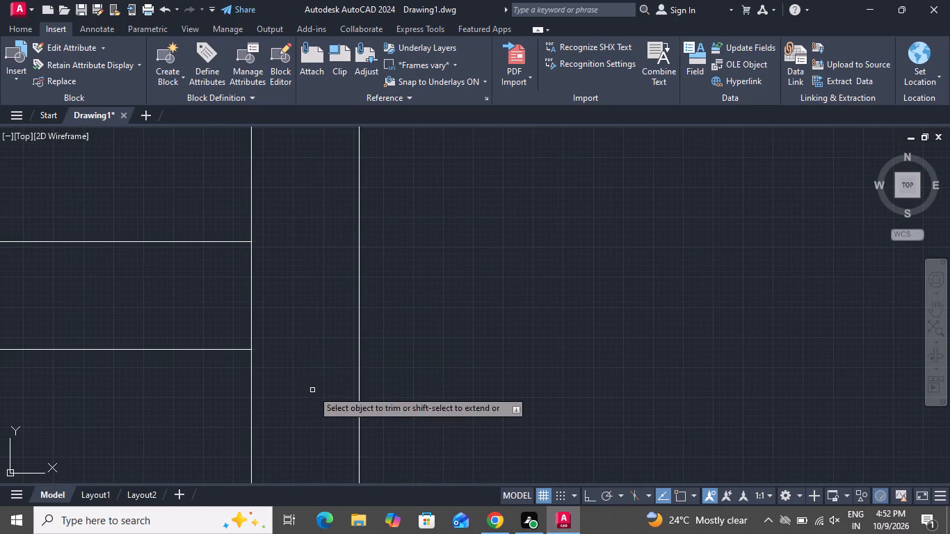
click(308, 308)
click(204, 295)
scroll(573, 255, up, 1)
scroll(568, 261, down, 1)
scroll(539, 290, up, 1)
scroll(533, 295, down, 1)
scroll(533, 295, up, 1)
scroll(533, 296, down, 1)
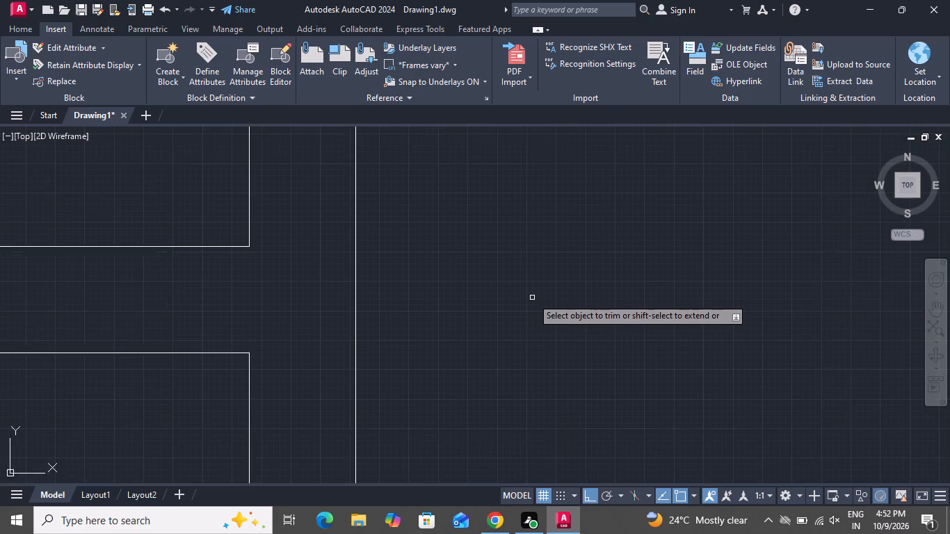
scroll(532, 300, down, 2)
scroll(531, 300, up, 1)
scroll(531, 302, down, 3)
scroll(567, 454, up, 3)
scroll(629, 385, down, 2)
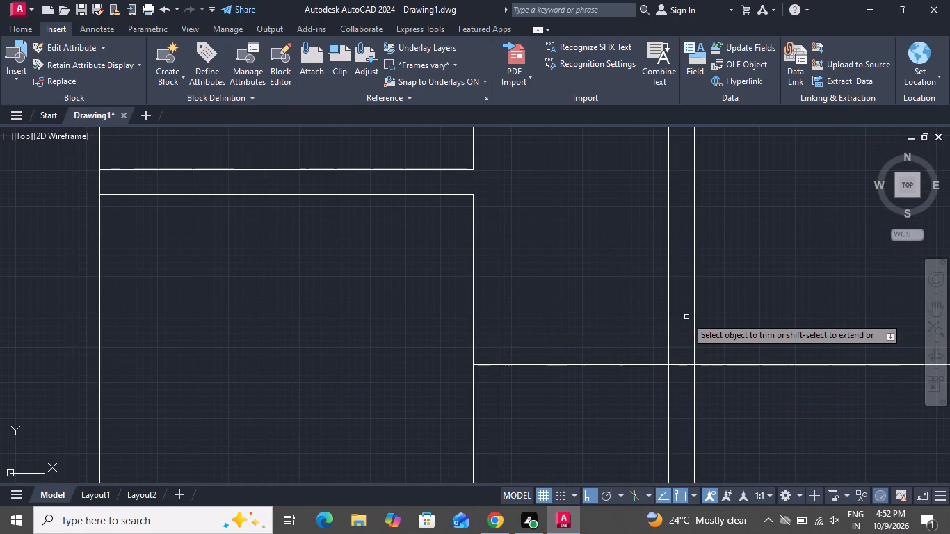
Trim away the lines of both vertical partitions below the lower horizontal partition.
click(686, 315)
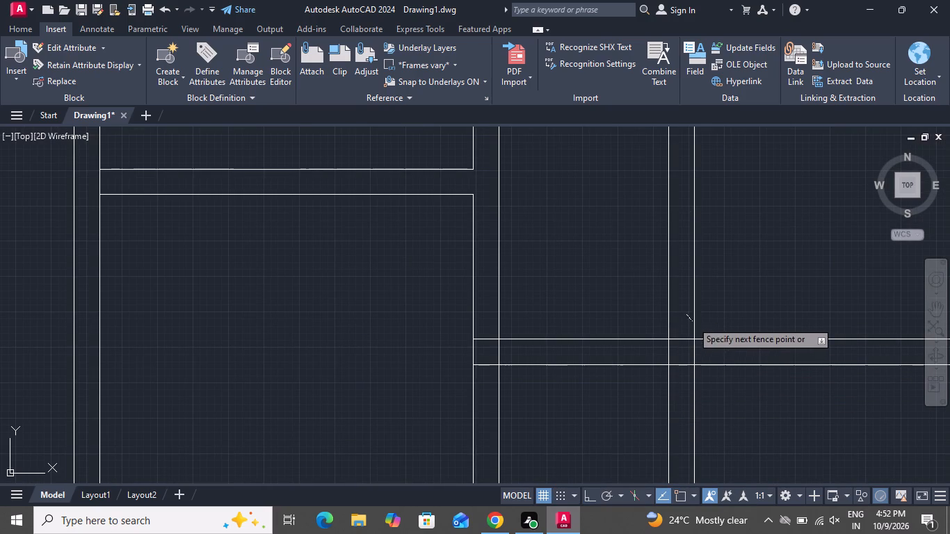
click(692, 321)
click(734, 403)
click(636, 412)
drag(552, 413, 529, 412)
click(426, 417)
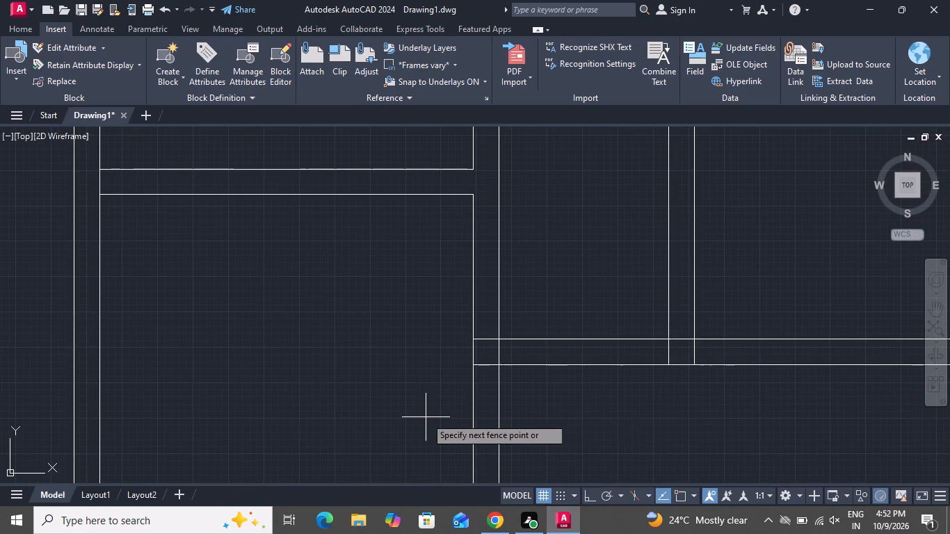
scroll(415, 414, down, 2)
click(415, 414)
click(488, 420)
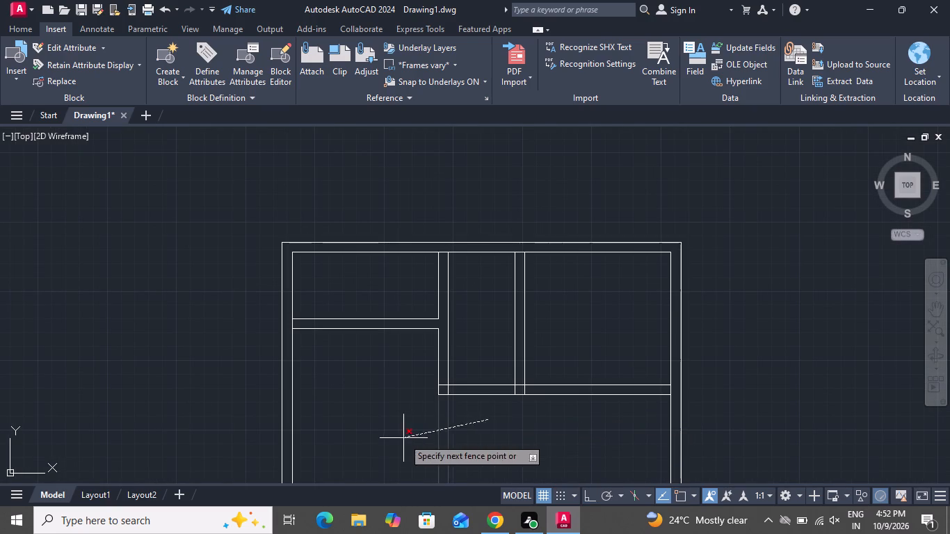
click(403, 438)
Trim the overlapping lines where the lower horizontal partition meets the first and second vertical partitions, forming a clean corner and T-junction.
scroll(477, 390, up, 3)
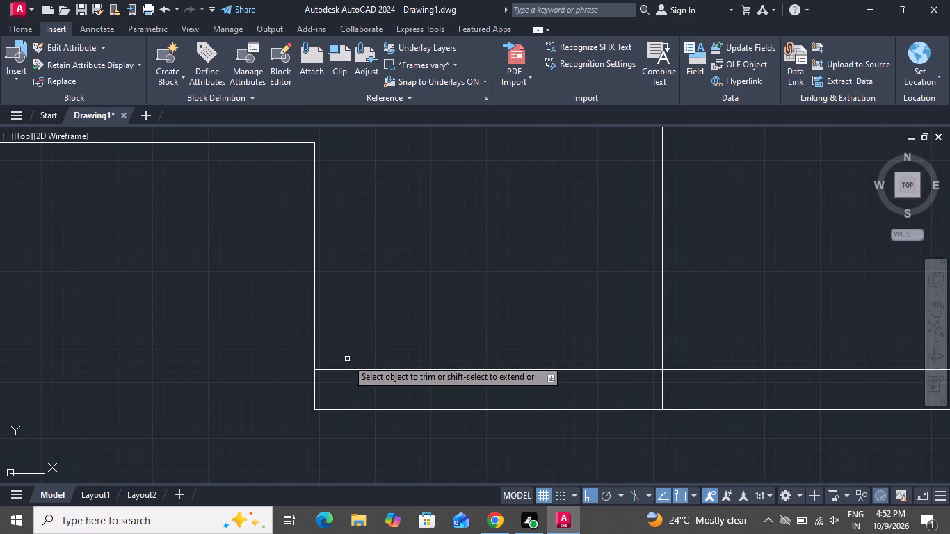
click(346, 356)
click(344, 374)
click(343, 380)
click(391, 384)
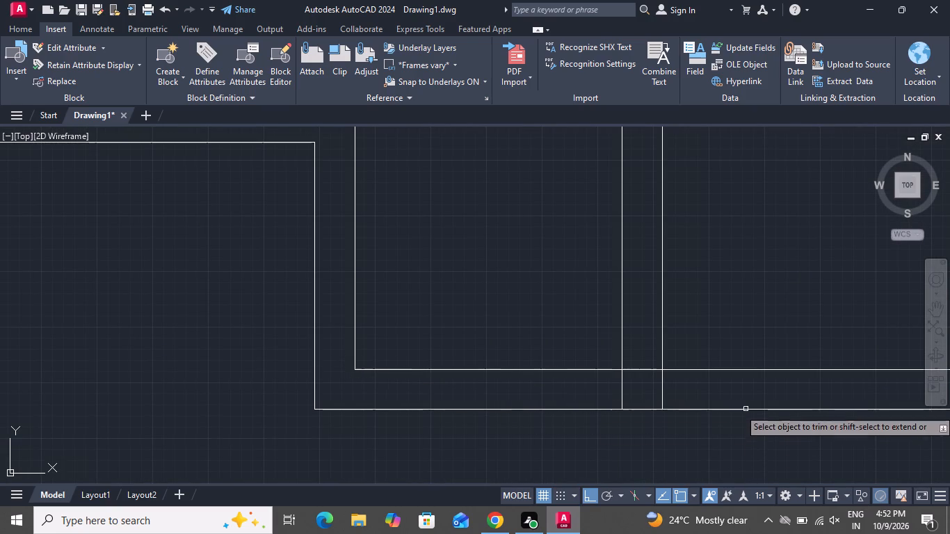
click(593, 390)
click(723, 391)
click(647, 394)
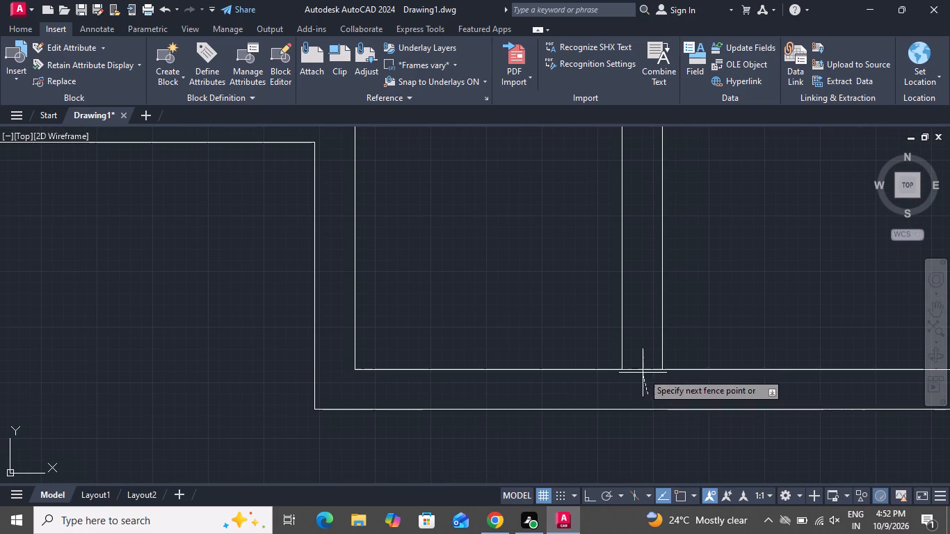
click(643, 345)
Trim the right outer wall's inner line between the two lines of the lower horizontal partition.
scroll(618, 391, down, 3)
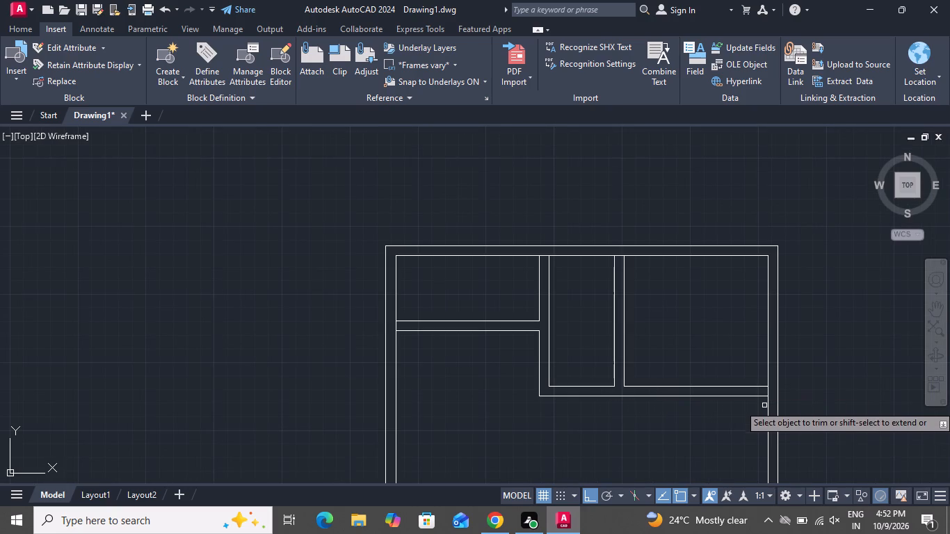
scroll(766, 400, up, 5)
click(768, 387)
click(599, 384)
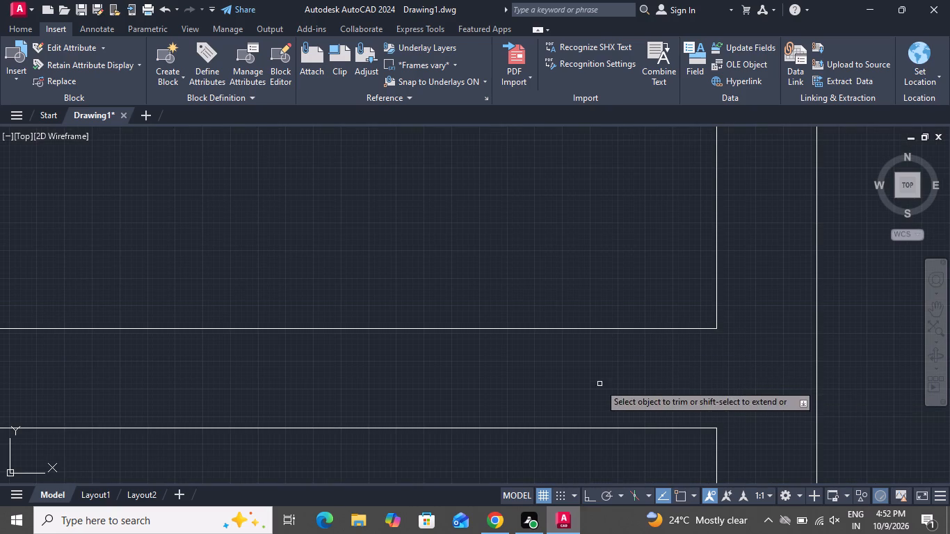
Trim the top wall's inner line between the two lines of the second vertical partition.
scroll(613, 373, down, 5)
scroll(474, 234, up, 2)
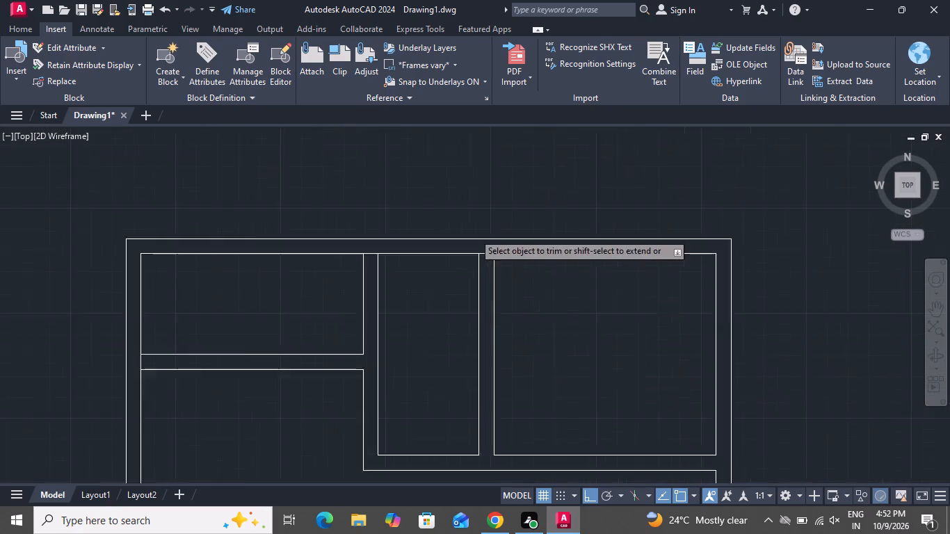
scroll(474, 233, up, 1)
click(501, 275)
click(512, 318)
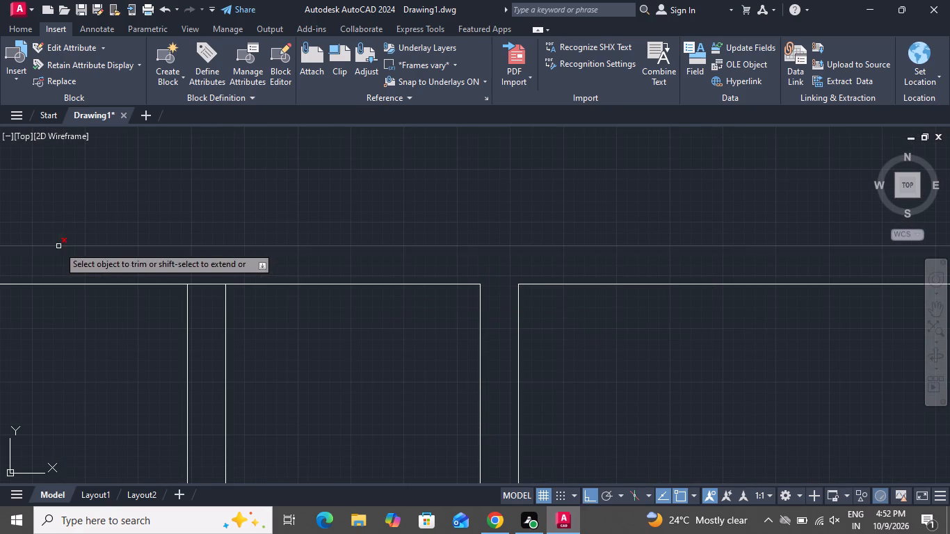
Trim the top wall's inner line between the two lines of the first vertical partition.
click(213, 269)
click(214, 332)
Trim the left outer wall's inner line between the two lines of the upper horizontal partition.
scroll(266, 302, down, 3)
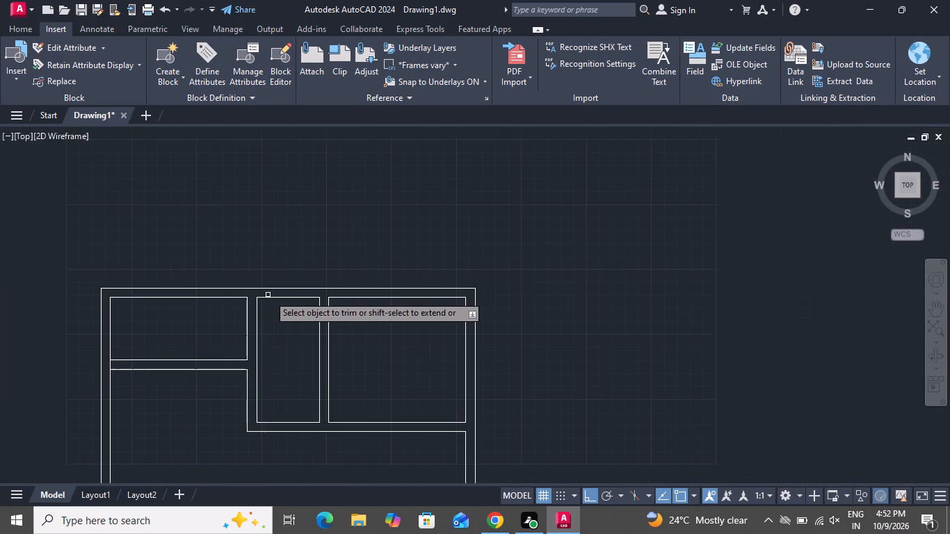
scroll(99, 359, up, 4)
scroll(121, 361, down, 1)
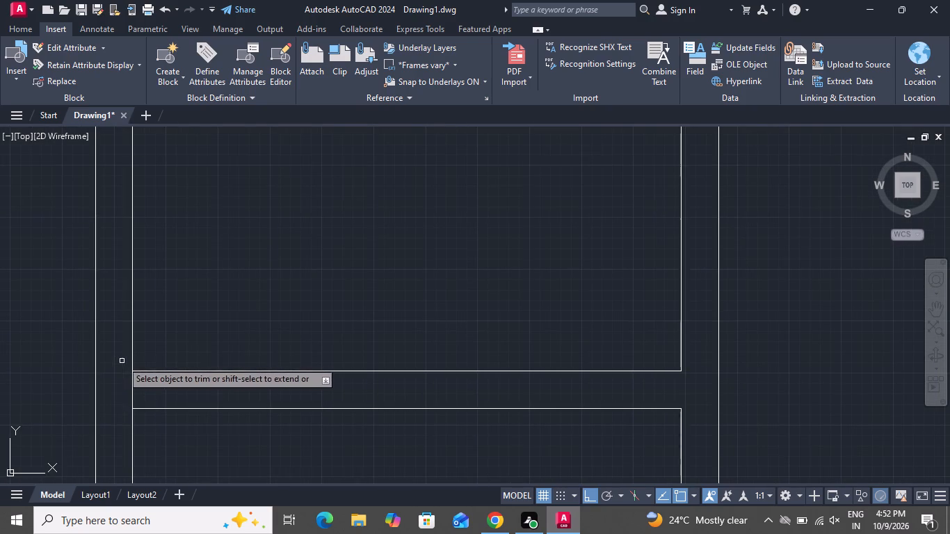
drag(120, 387, 140, 390)
click(171, 394)
scroll(185, 398, up, 1)
scroll(185, 398, down, 1)
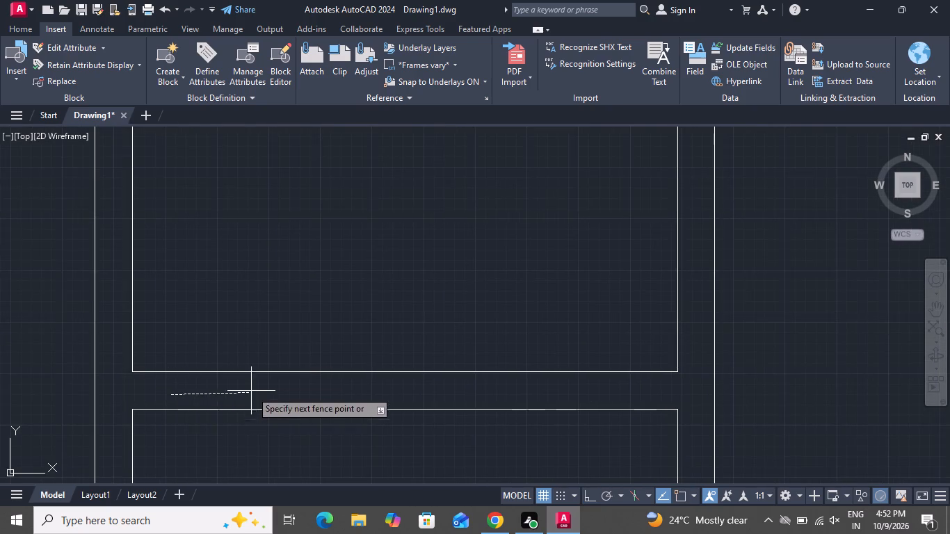
scroll(268, 382, down, 3)
click(281, 385)
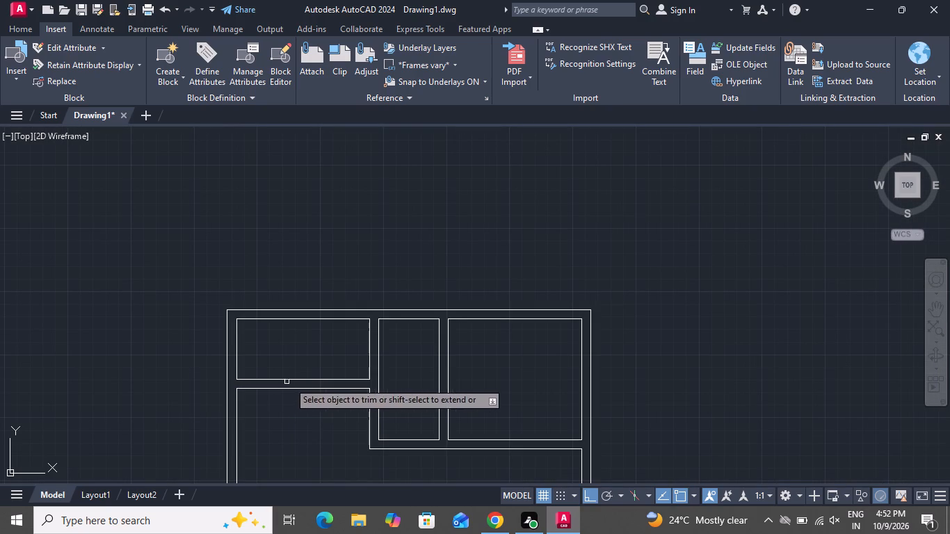
right_click(651, 429)
click(683, 262)
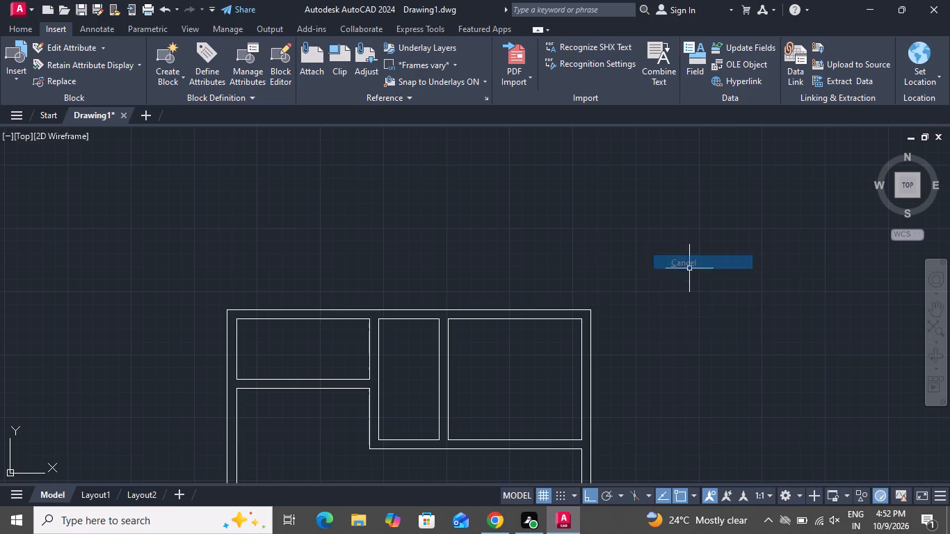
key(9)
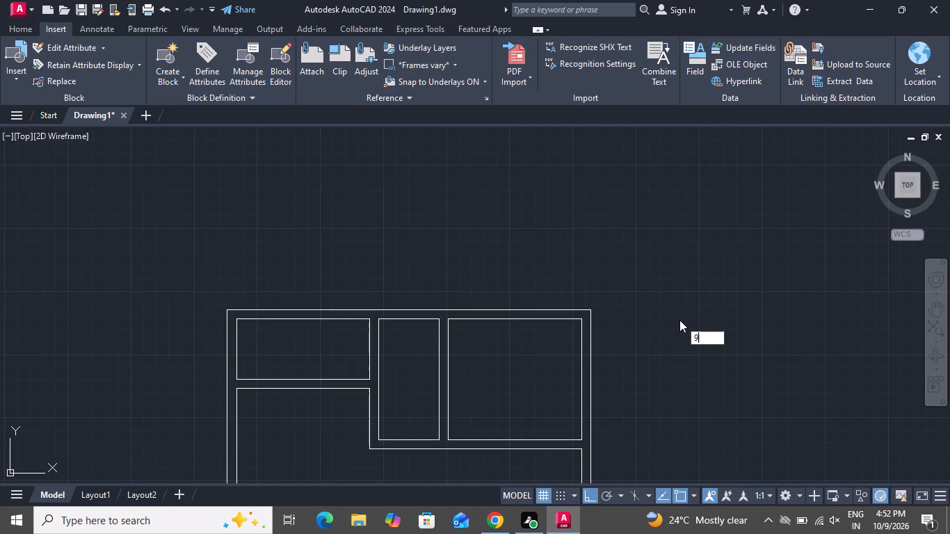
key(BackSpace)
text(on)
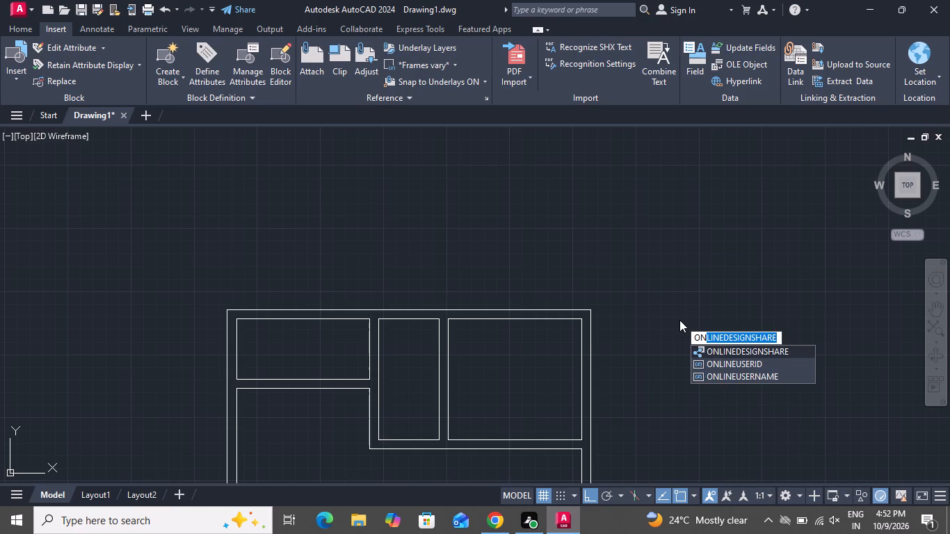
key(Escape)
Offset the top wall's inner line in the top-right room 16'0" downward, using Offset's Through option.
key(o)
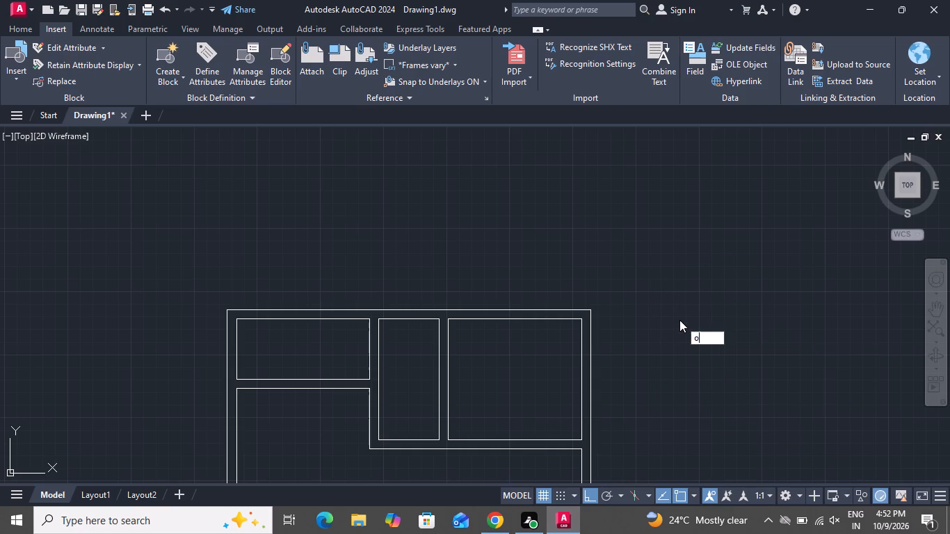
key(space)
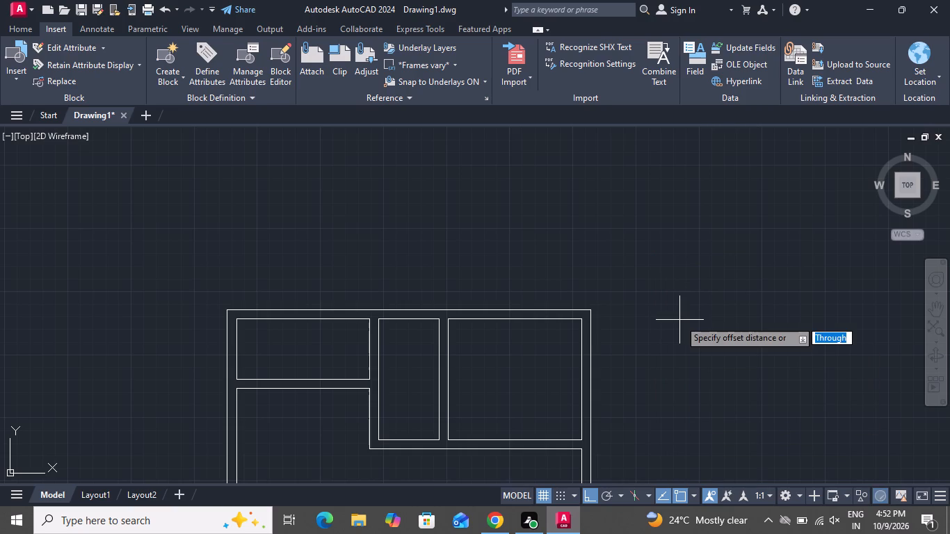
text(t)
key(space)
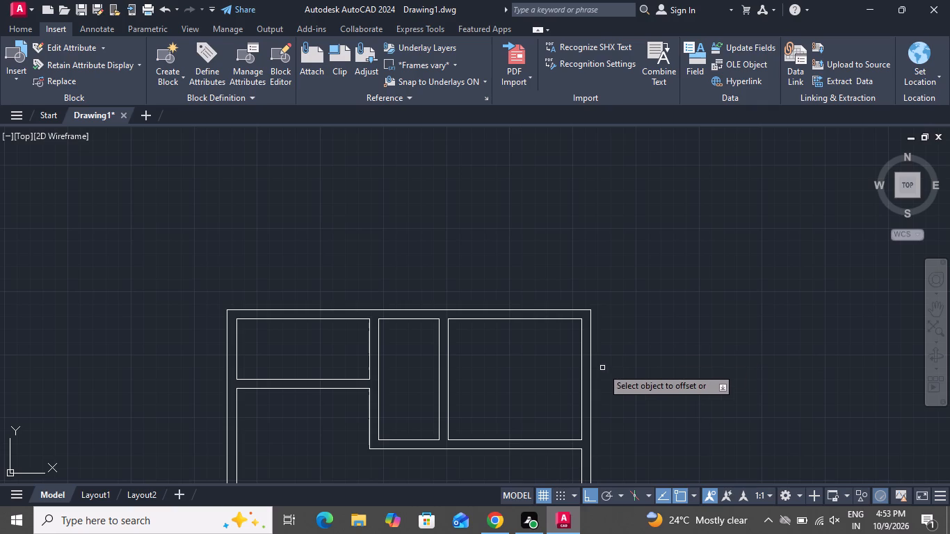
click(502, 318)
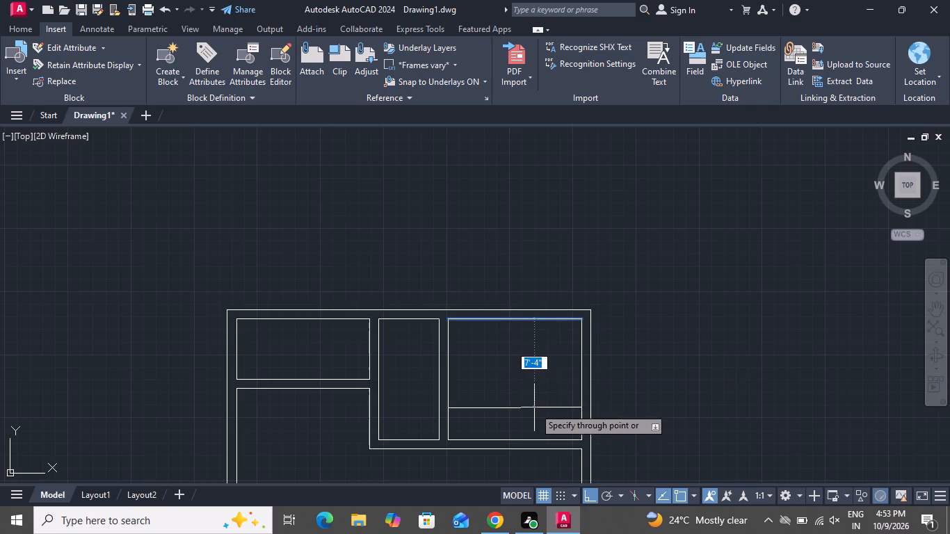
key(1)
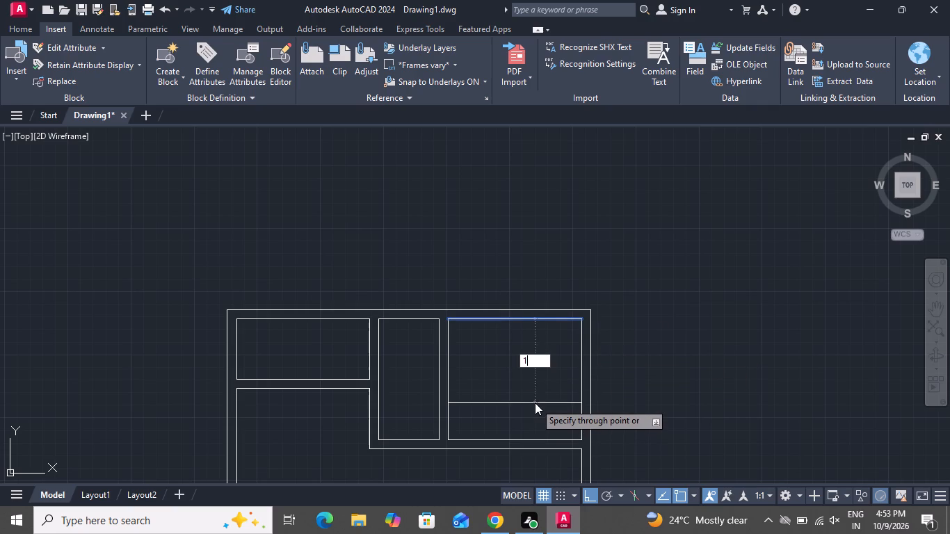
key(6)
key(apostrophe)
key(0)
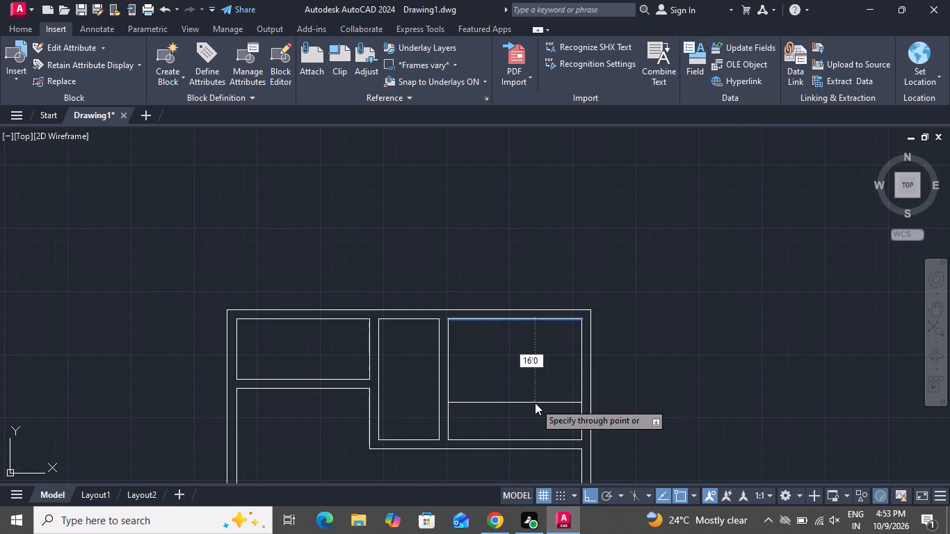
key(shift+quotedbl)
key(Return)
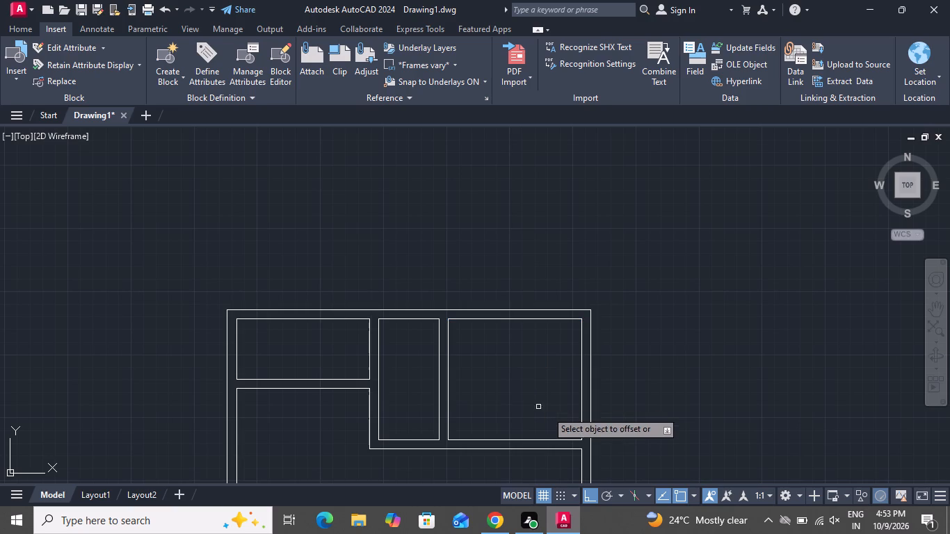
Offset the new horizontal line on the right side of the plan 9" downward for the wall thickness.
scroll(563, 335, down, 3)
scroll(552, 354, up, 3)
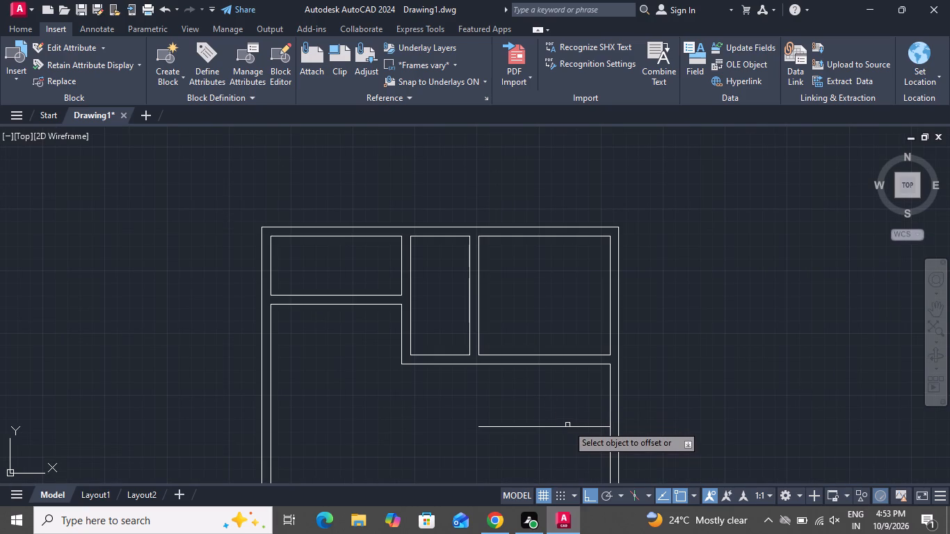
click(567, 425)
click(569, 428)
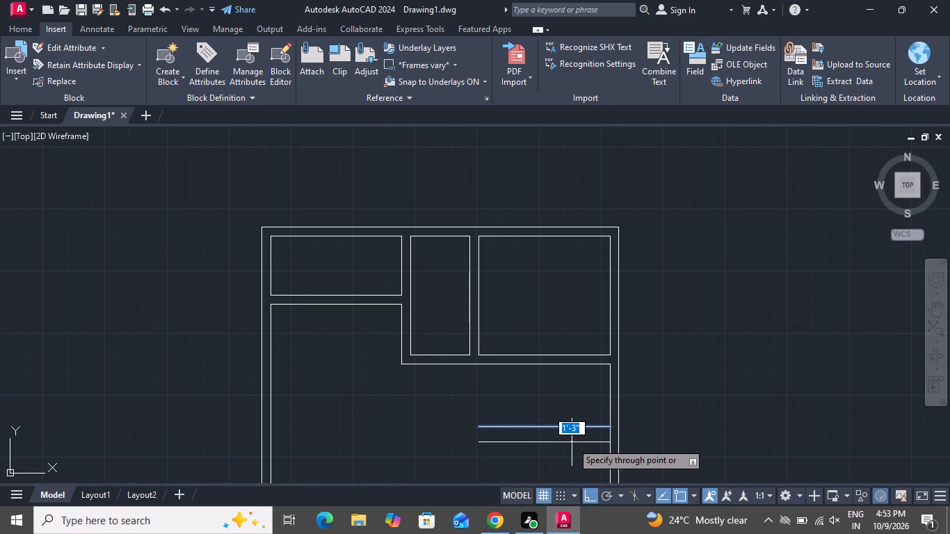
key(9)
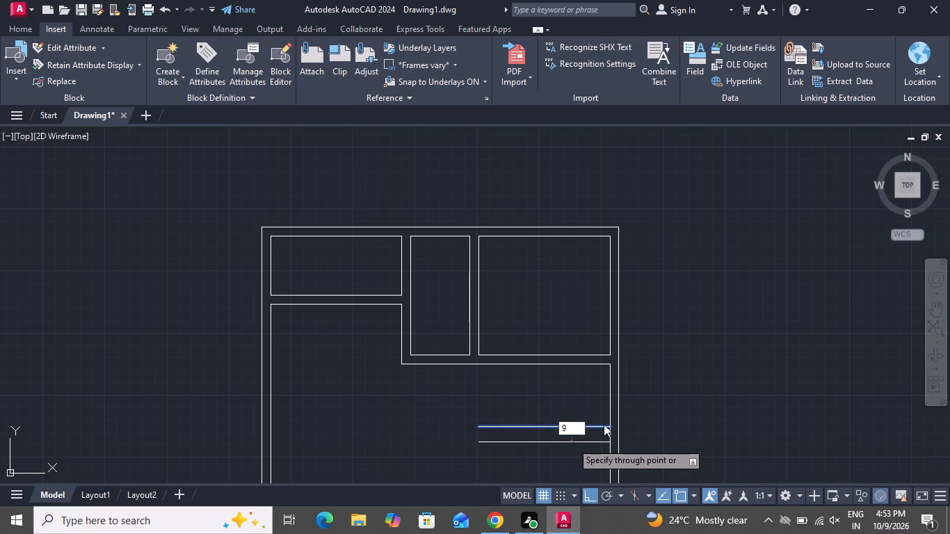
key(shift+quotedbl)
key(Return)
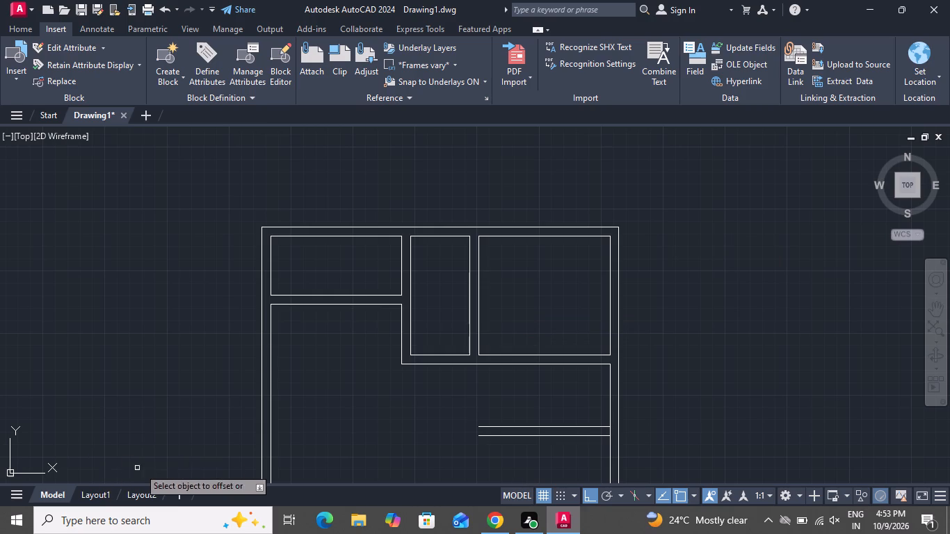
Offset the lower line of the top-left room's horizontal partition 10'9" downward.
click(301, 307)
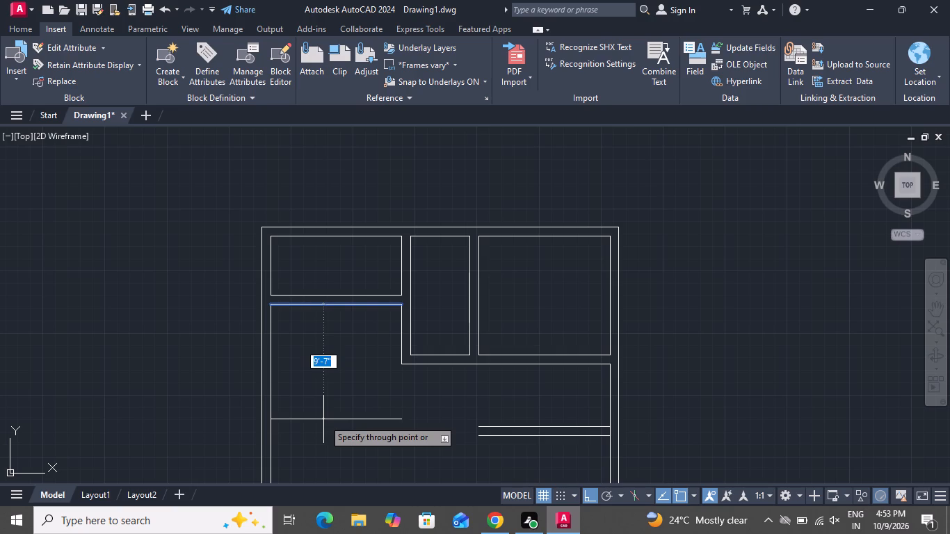
key(2)
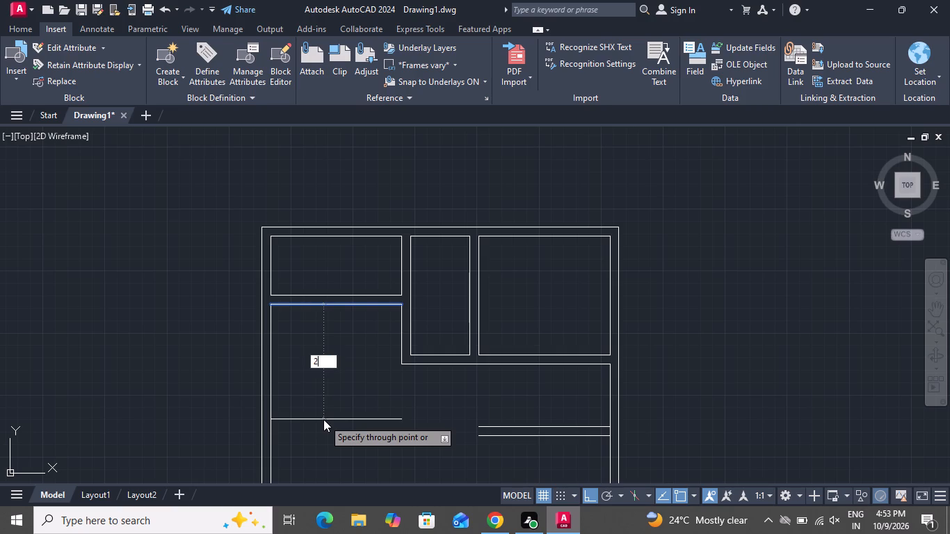
key(BackSpace)
key(1)
key(0)
key(apostrophe)
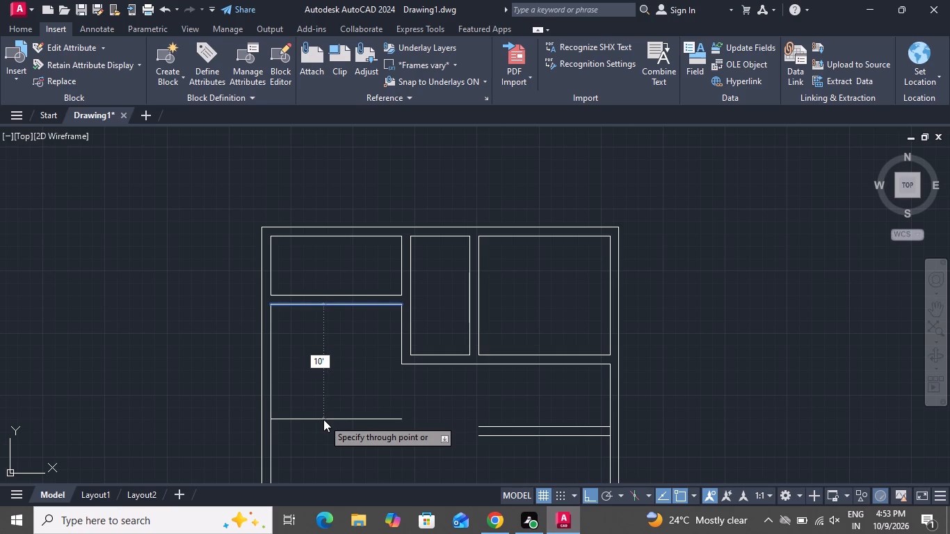
key(9)
key(shift+quotedbl)
key(Return)
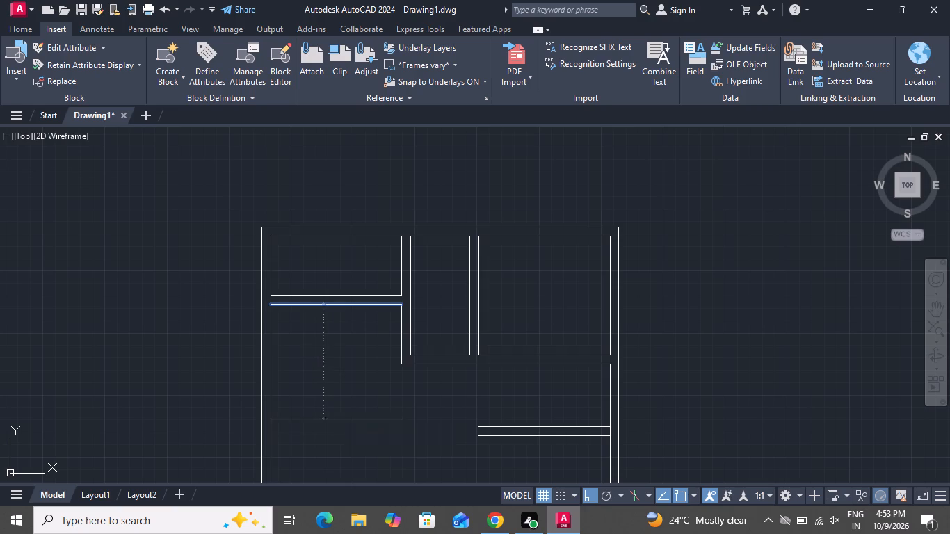
Offset the new horizontal line on the left side of the plan 9" downward for the wall thickness.
click(323, 429)
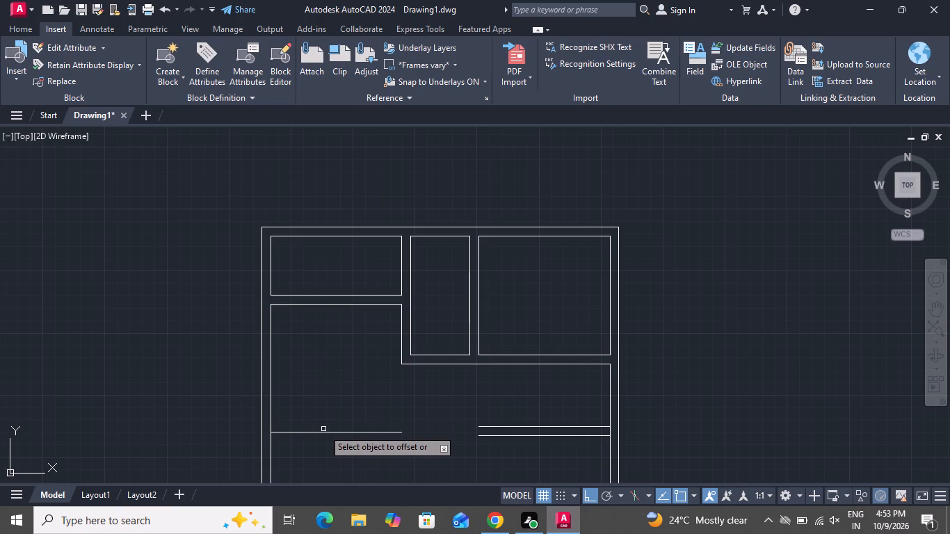
click(323, 430)
click(323, 431)
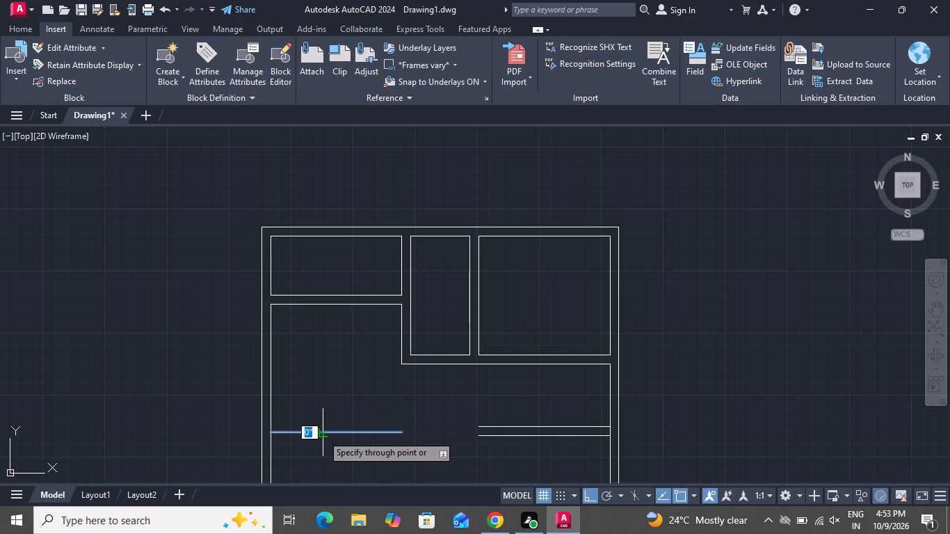
key(9)
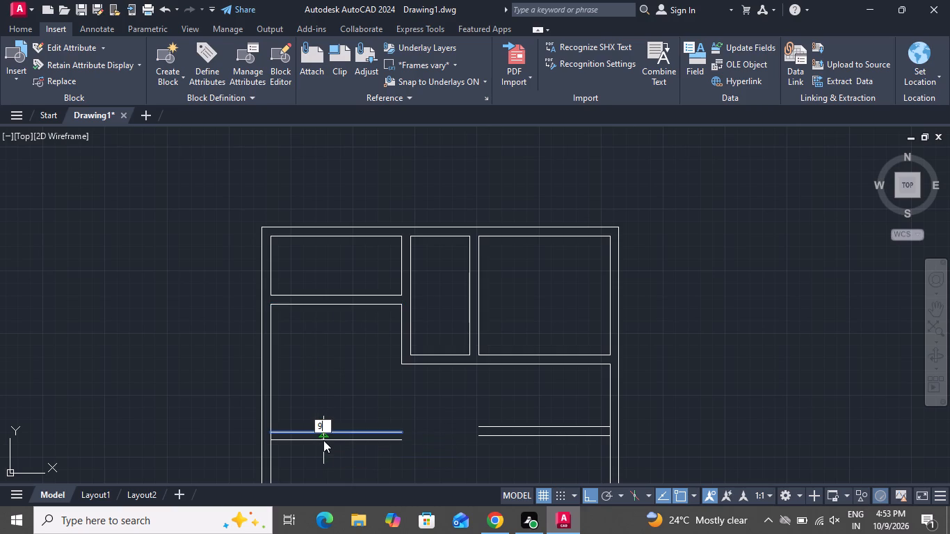
key(shift+quotedbl)
key(Return)
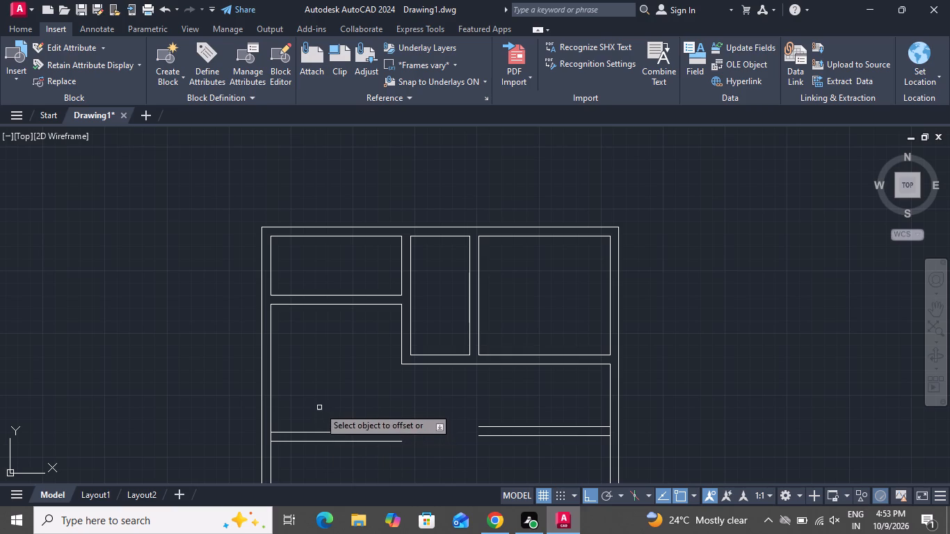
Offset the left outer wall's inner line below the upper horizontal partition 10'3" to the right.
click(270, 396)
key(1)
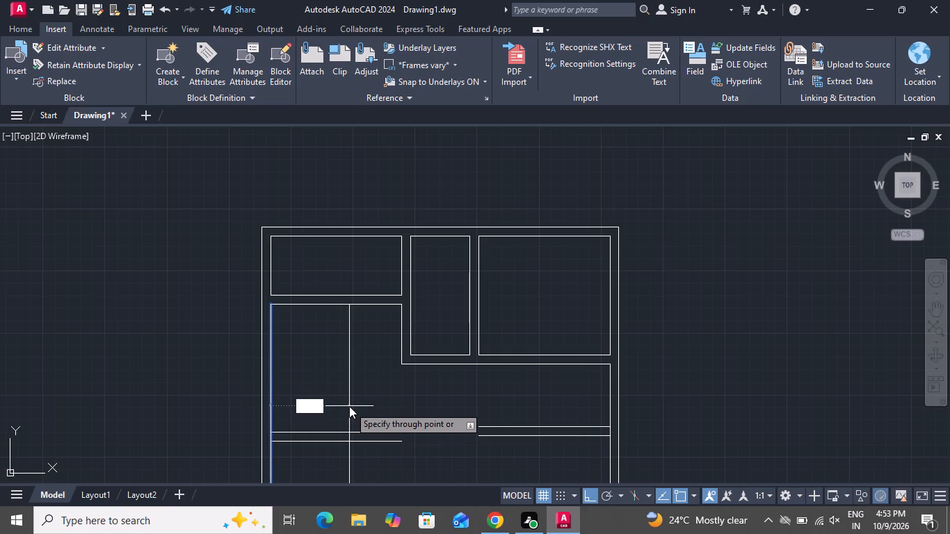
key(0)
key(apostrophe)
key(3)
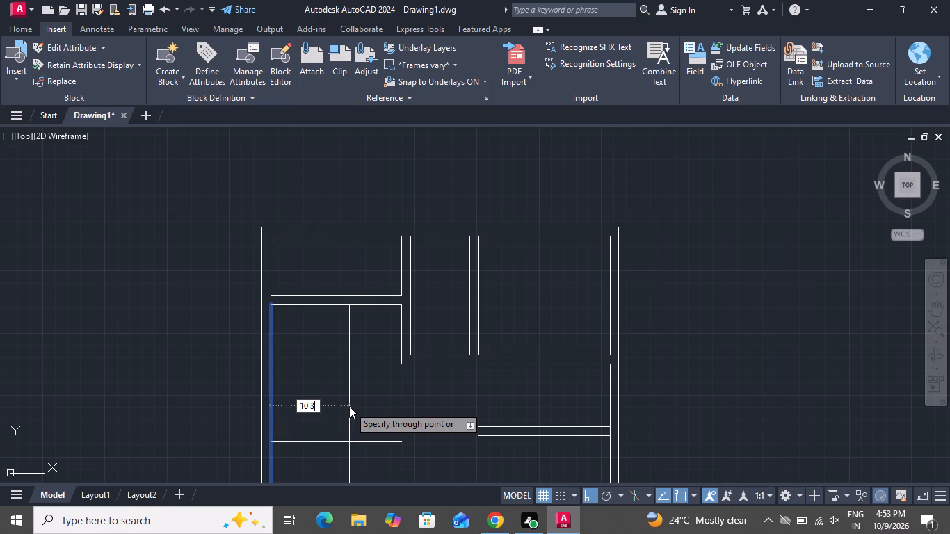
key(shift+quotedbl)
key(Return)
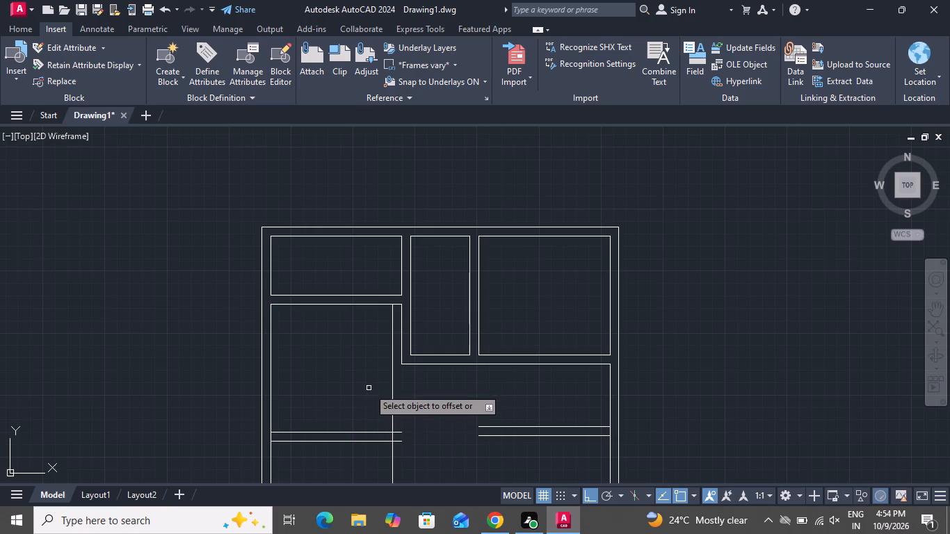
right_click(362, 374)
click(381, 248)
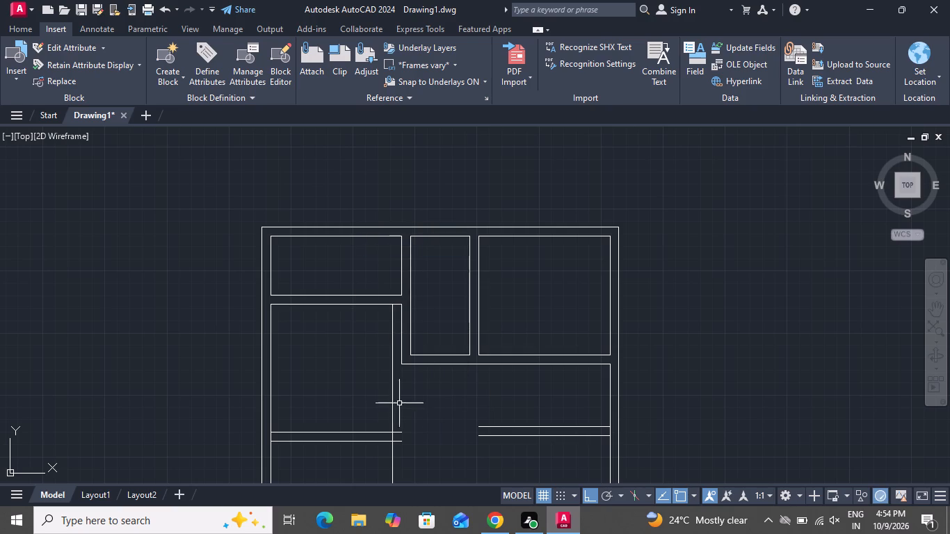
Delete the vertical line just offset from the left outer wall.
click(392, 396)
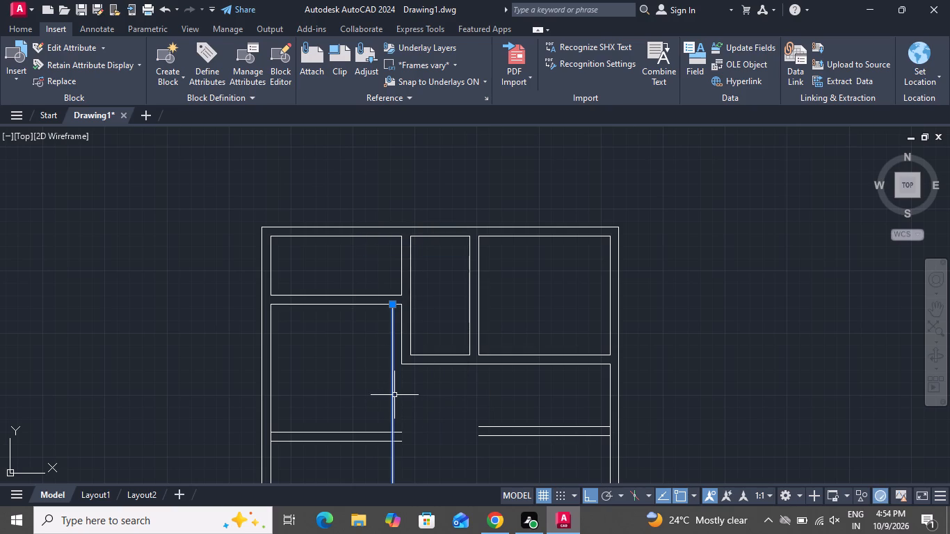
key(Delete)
Extend the top-right and left rooms' inner side lines and both side lines of the top-middle room down to the next horizontal partition lines.
text(ex)
key(space)
key(space)
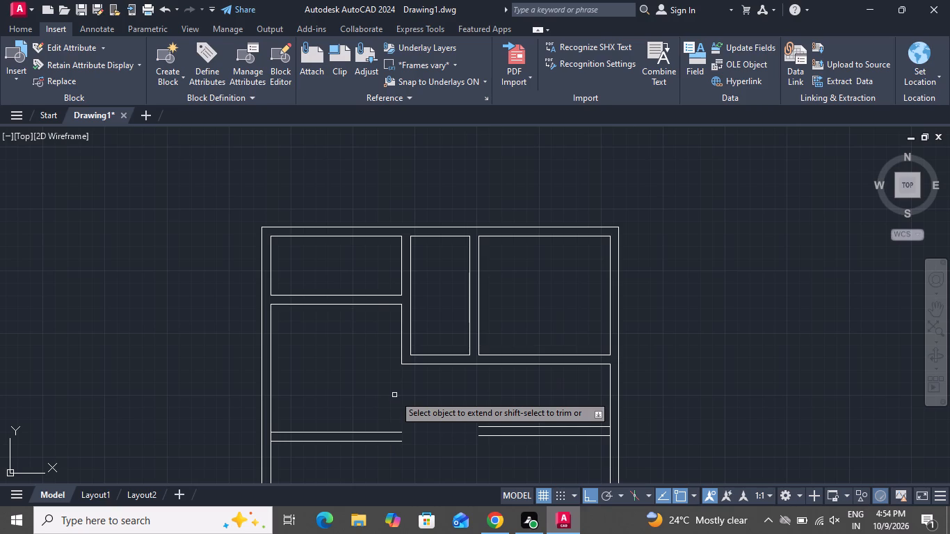
click(477, 336)
click(479, 359)
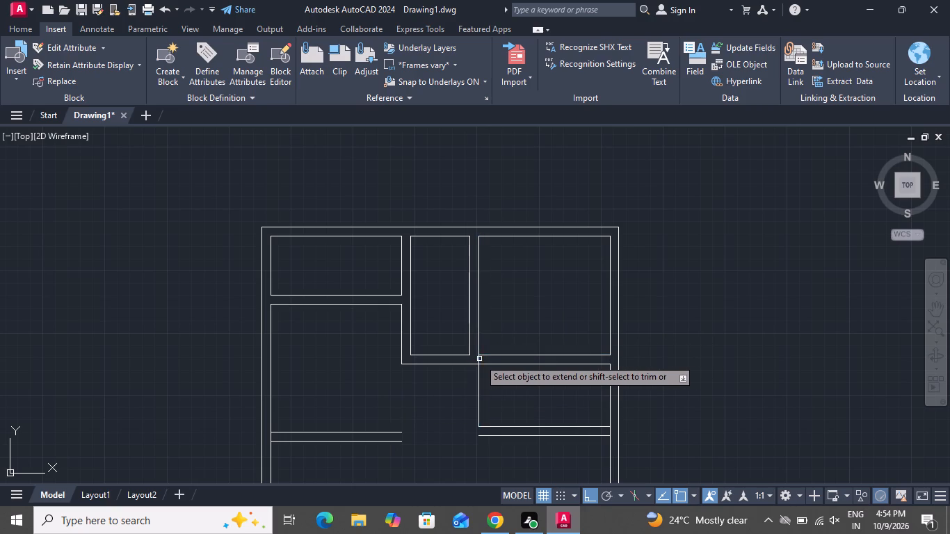
click(469, 344)
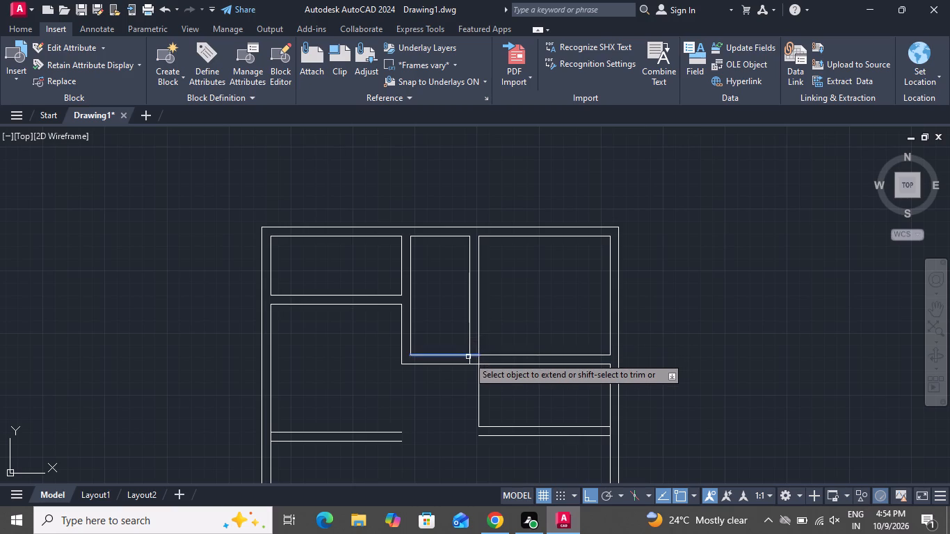
click(401, 349)
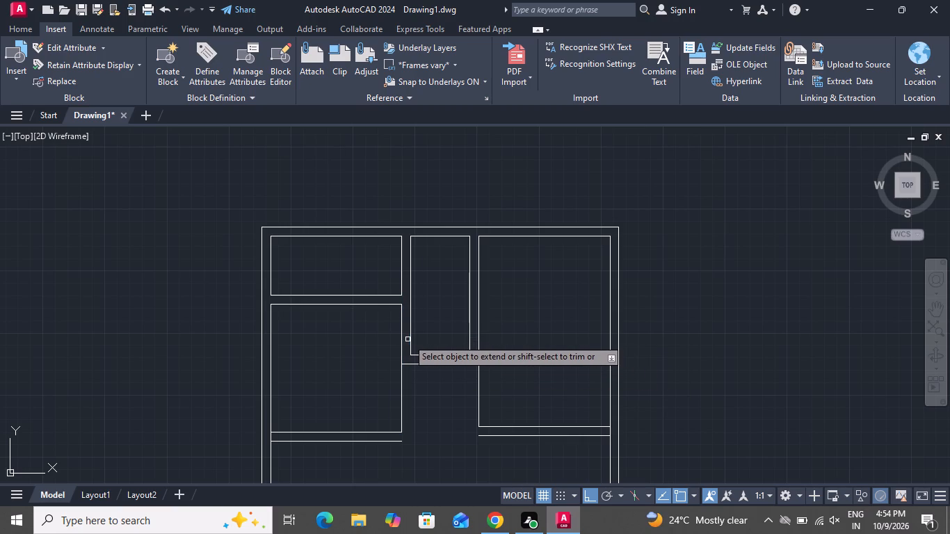
click(411, 337)
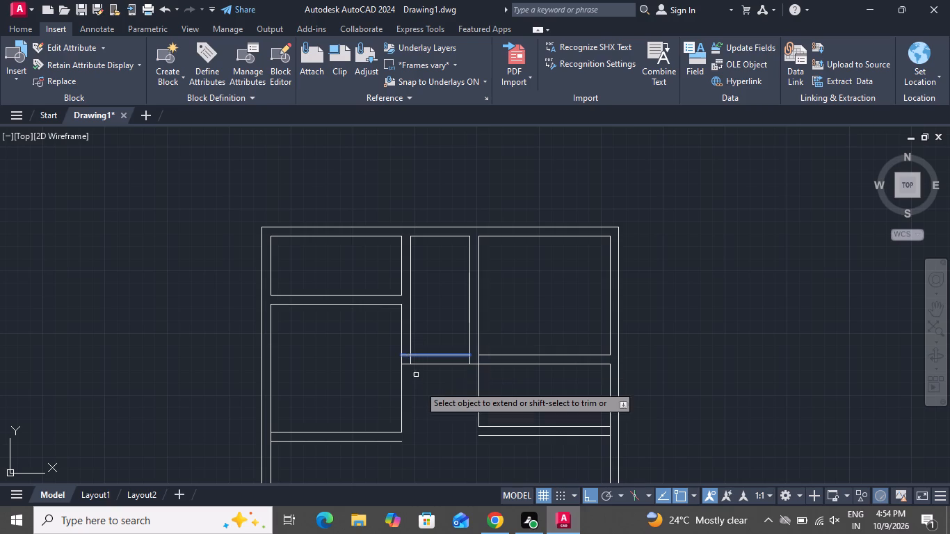
right_click(428, 400)
click(472, 243)
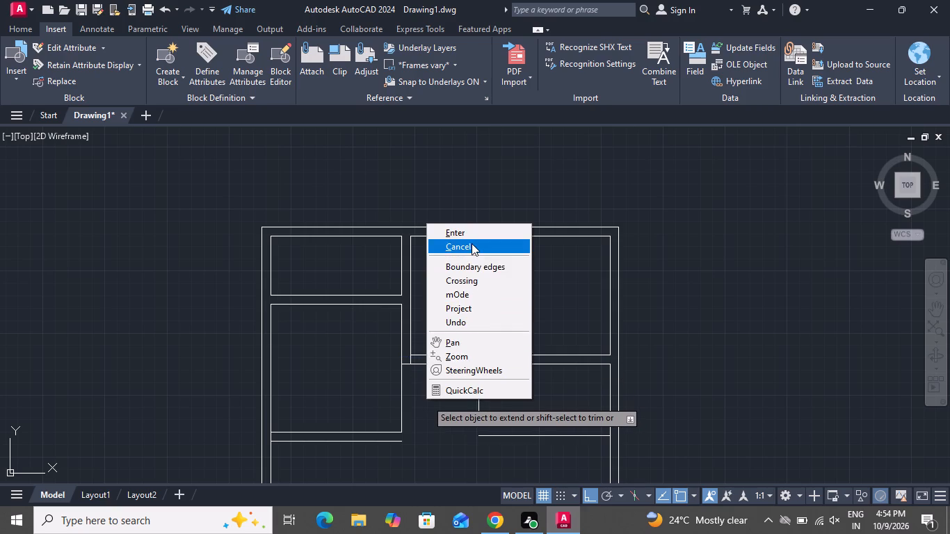
Fillet the top-middle room's left wall line with the lower line of the left horizontal partition into a corner.
click(11, 30)
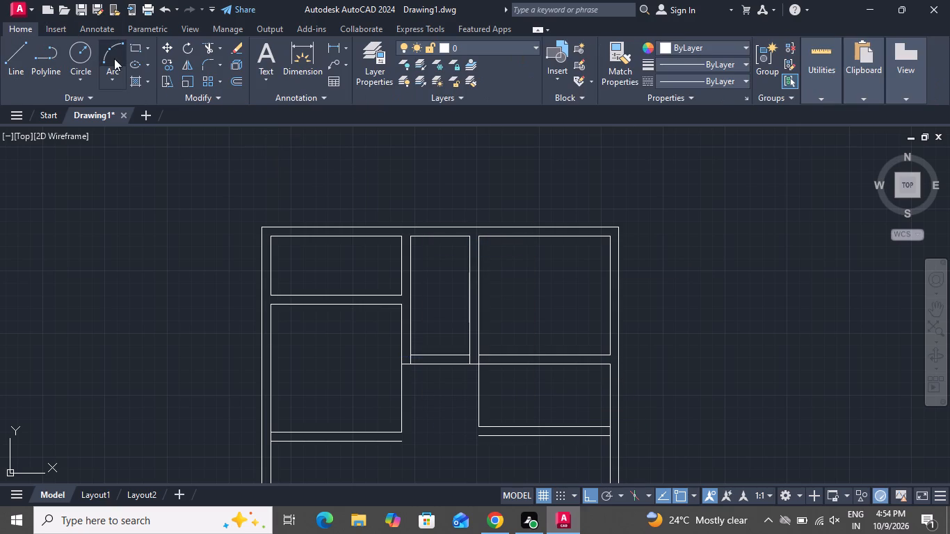
click(211, 67)
scroll(411, 392, up, 1)
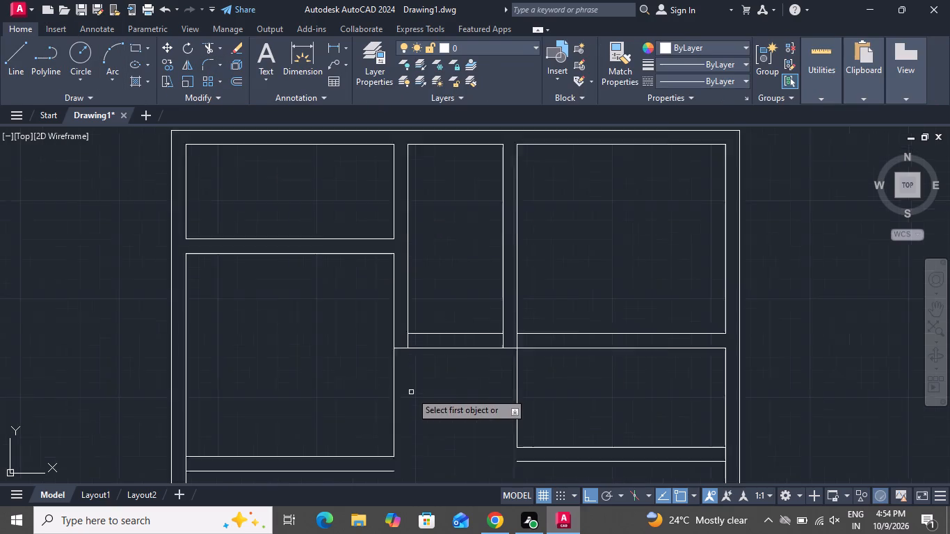
scroll(411, 392, up, 2)
click(400, 259)
scroll(431, 391, down, 3)
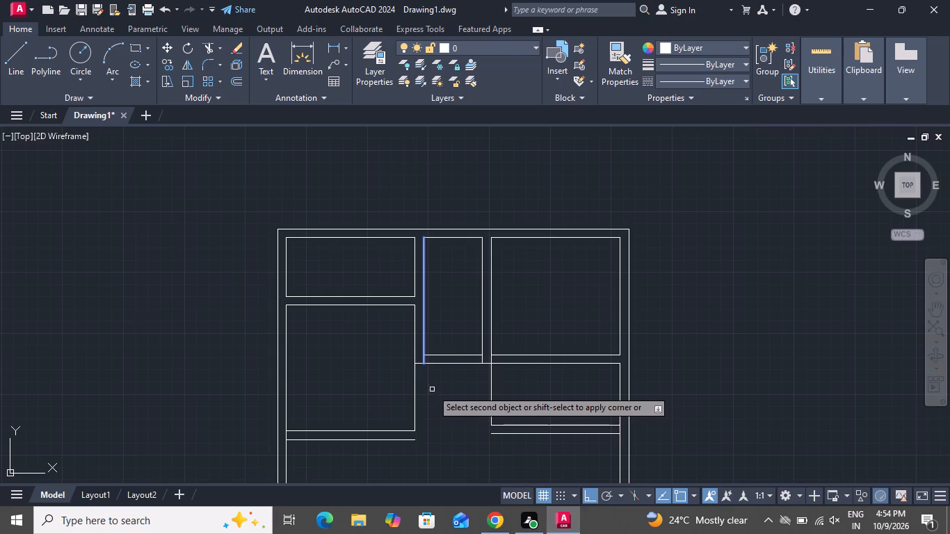
click(408, 438)
click(412, 439)
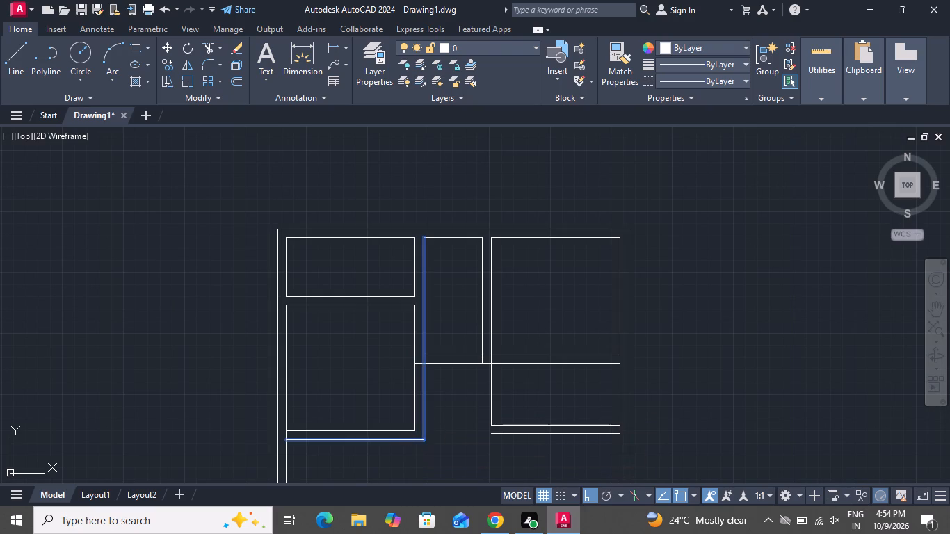
Fillet the top-middle room's right wall line with the lower line of the right horizontal partition into a corner.
click(203, 58)
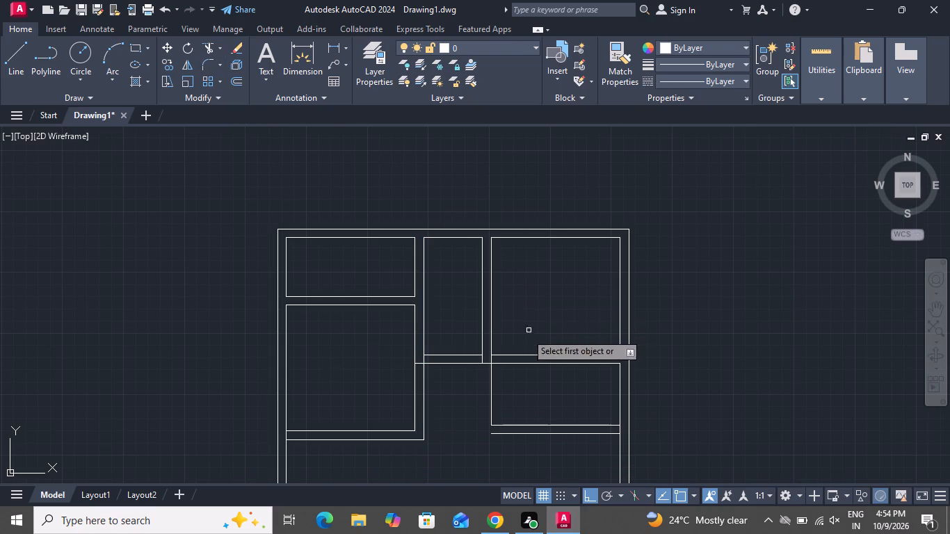
scroll(483, 359, up, 2)
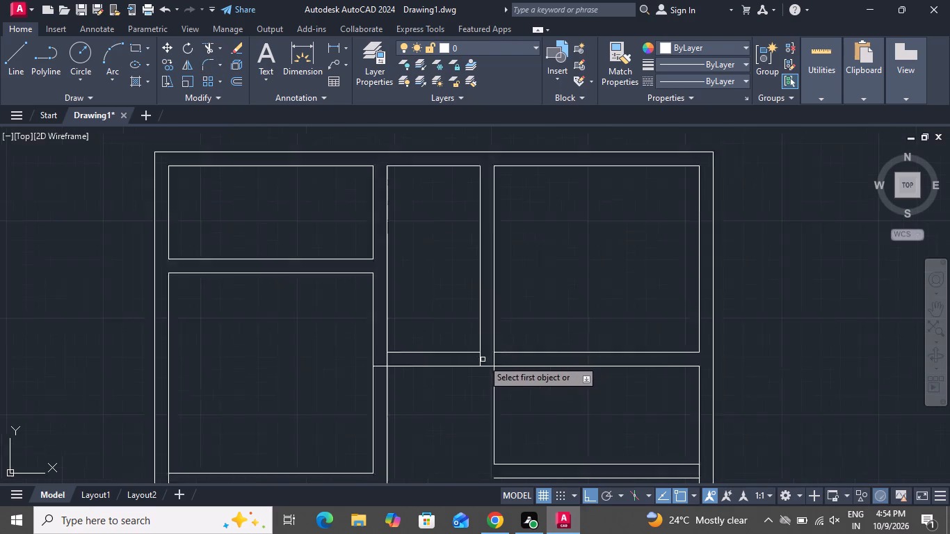
scroll(483, 359, up, 1)
click(470, 359)
scroll(508, 324, down, 2)
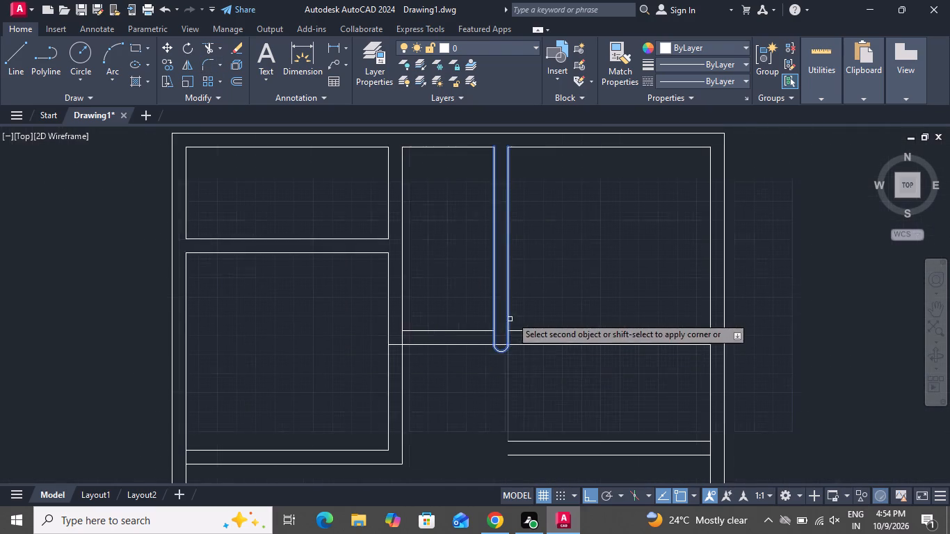
scroll(514, 311, down, 2)
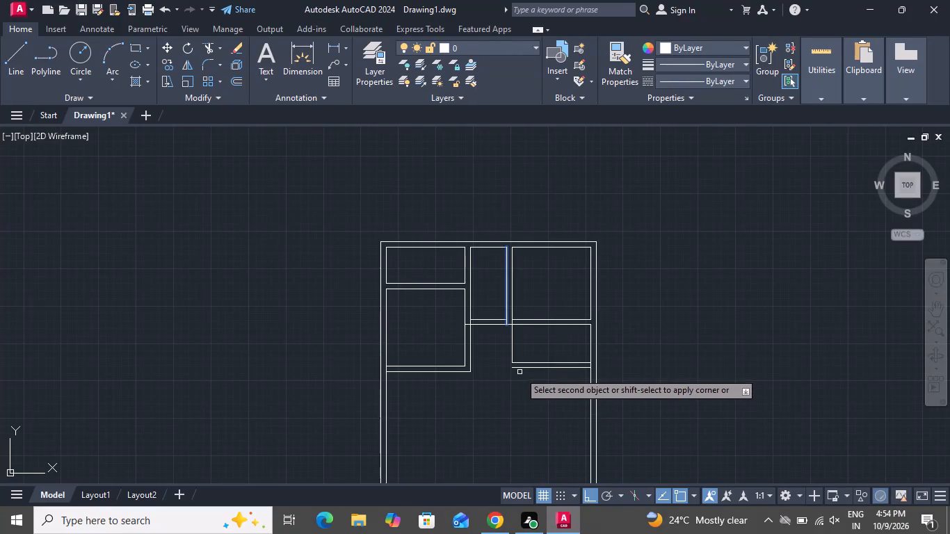
click(519, 369)
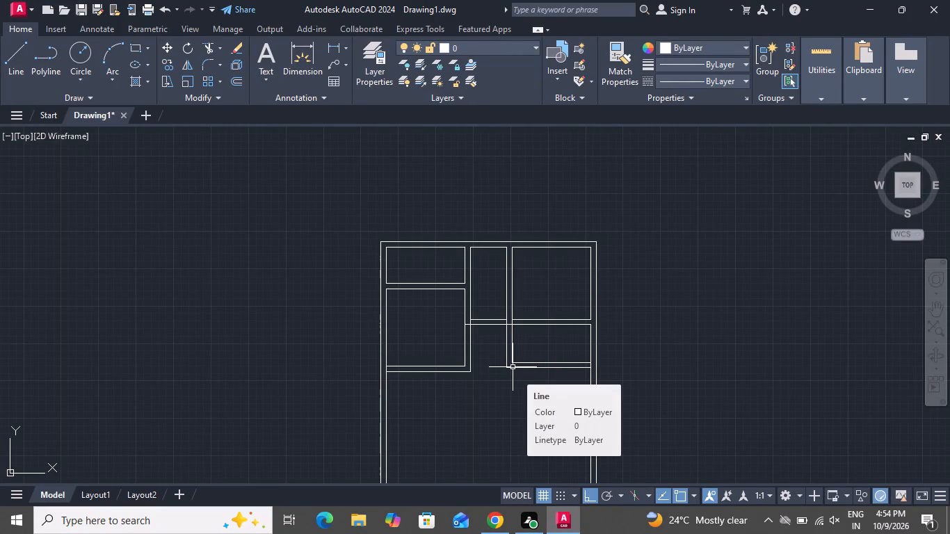
Offset the lower line of the left horizontal partition 16'0" downward.
key(o)
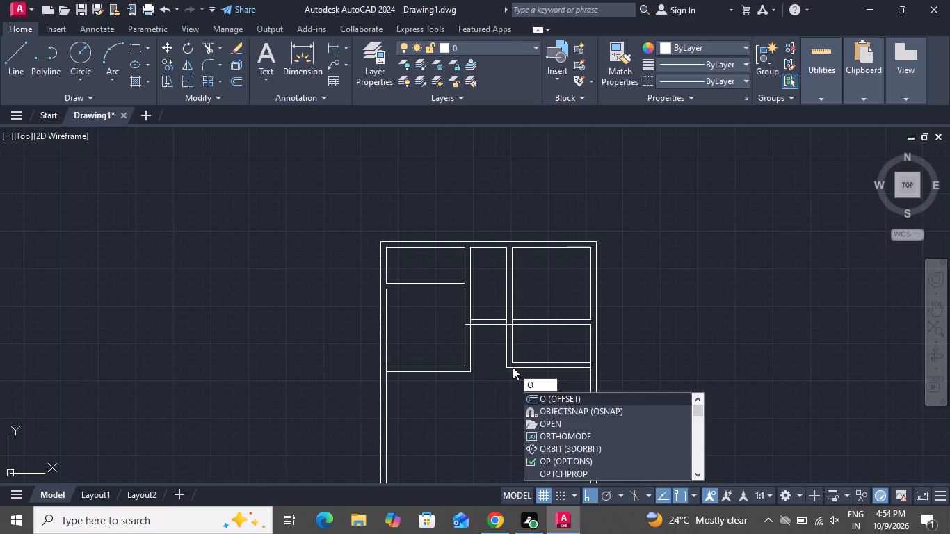
key(space)
text(t)
key(space)
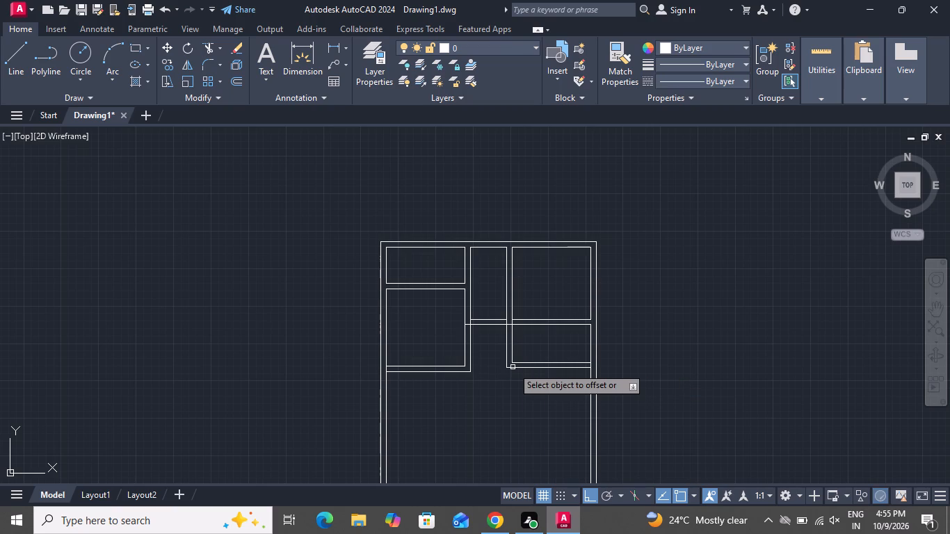
click(434, 373)
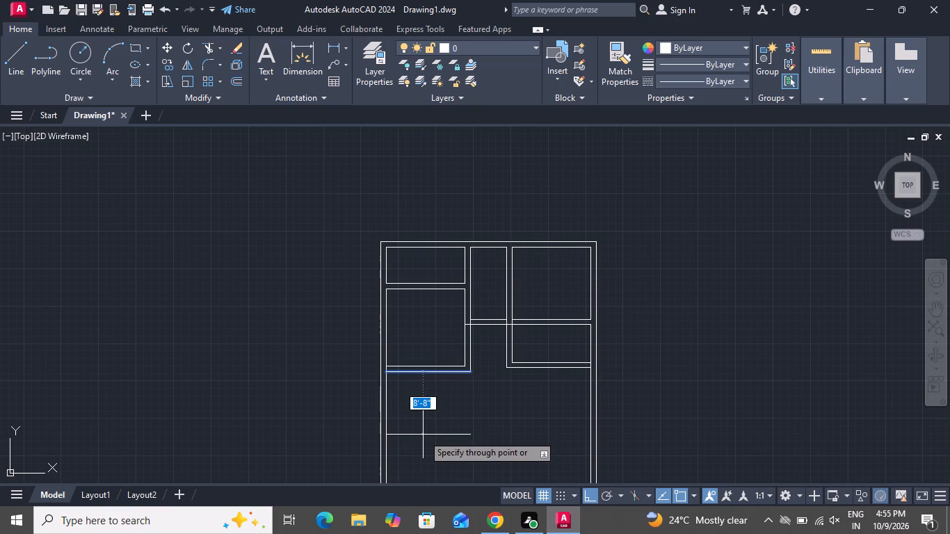
key(1)
key(6)
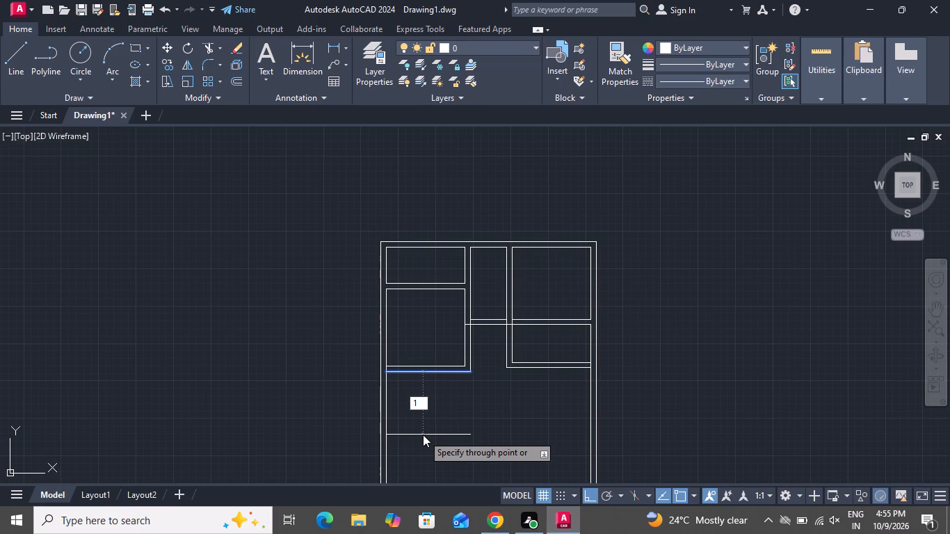
text('0)
key(shift+quotedbl)
key(Return)
Offset the new lower-left horizontal line 9" downward for the wall thickness.
scroll(519, 325, down, 2)
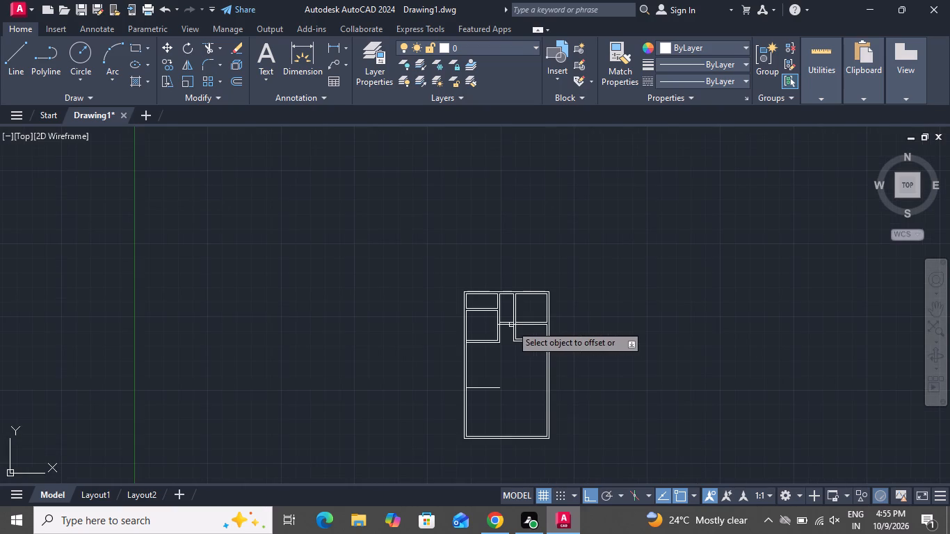
click(482, 387)
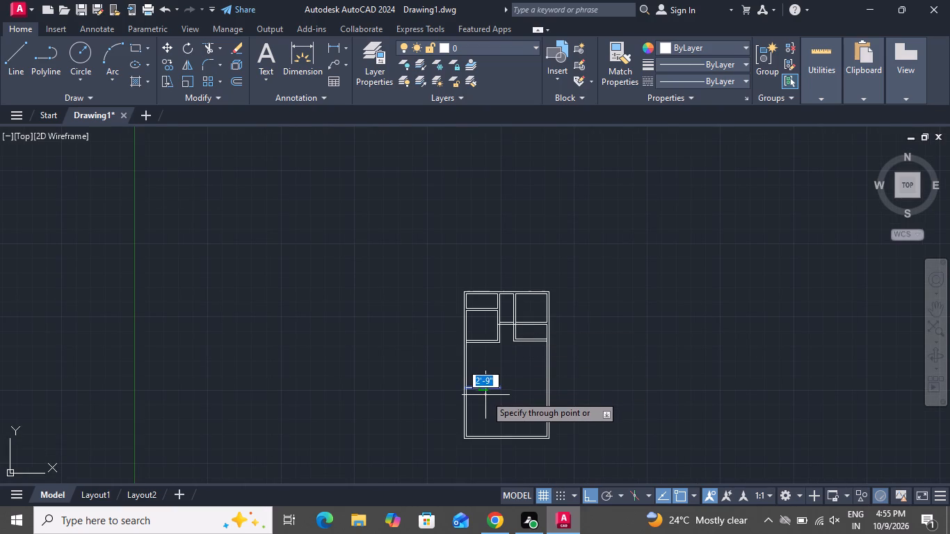
key(9)
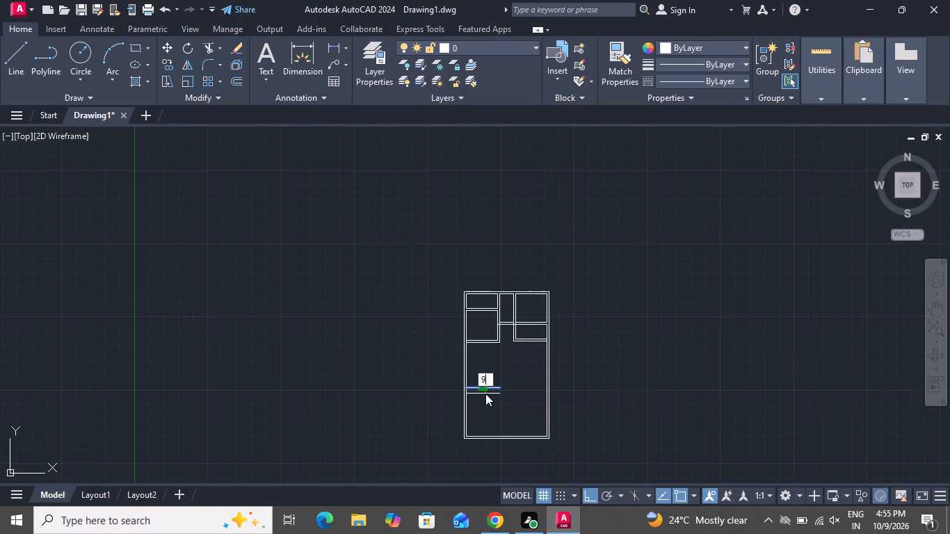
key(shift+quotedbl)
key(Return)
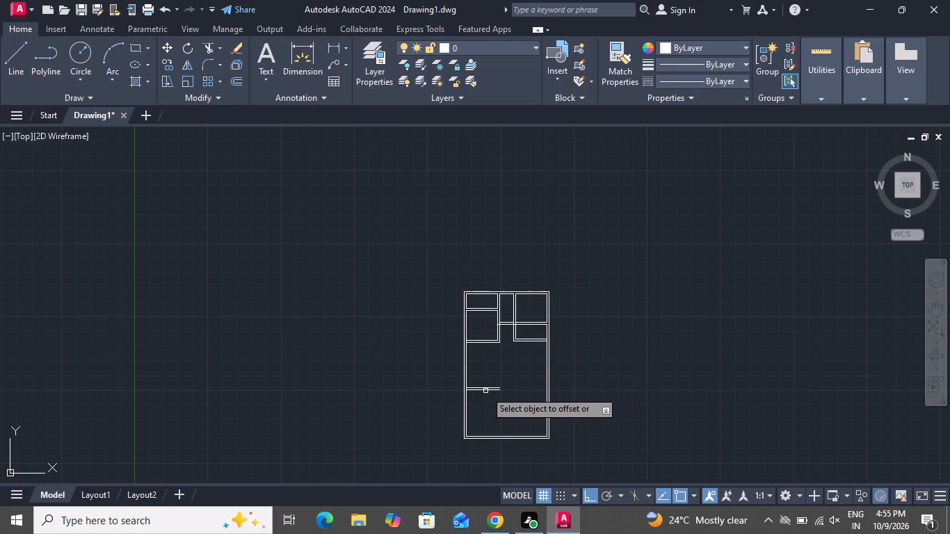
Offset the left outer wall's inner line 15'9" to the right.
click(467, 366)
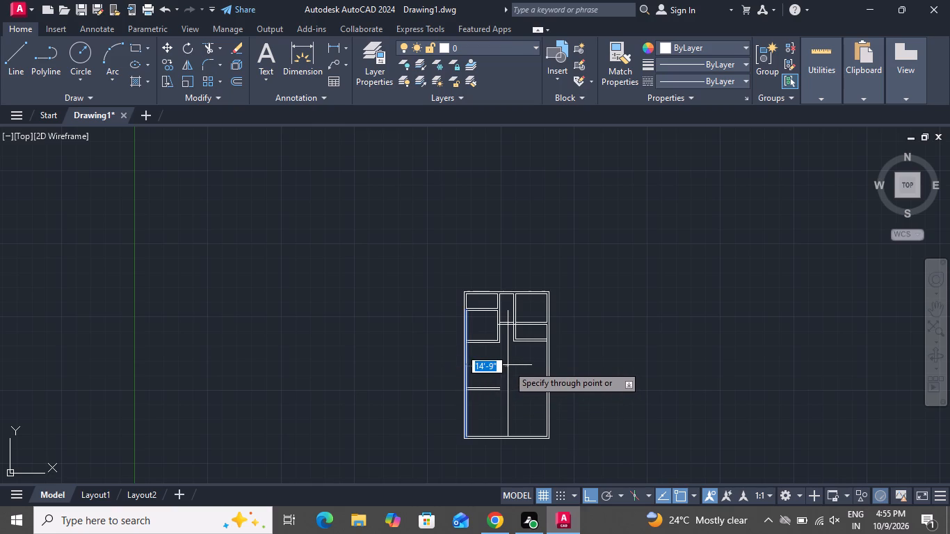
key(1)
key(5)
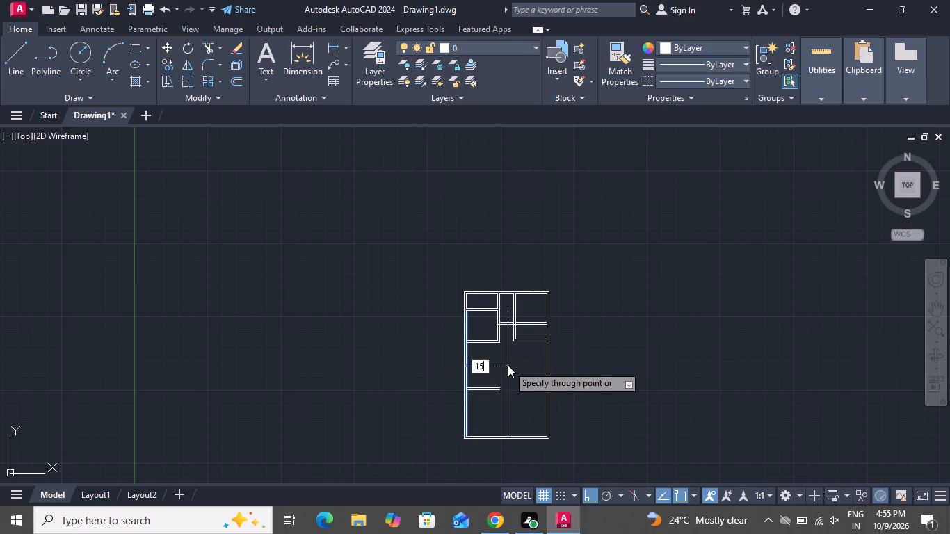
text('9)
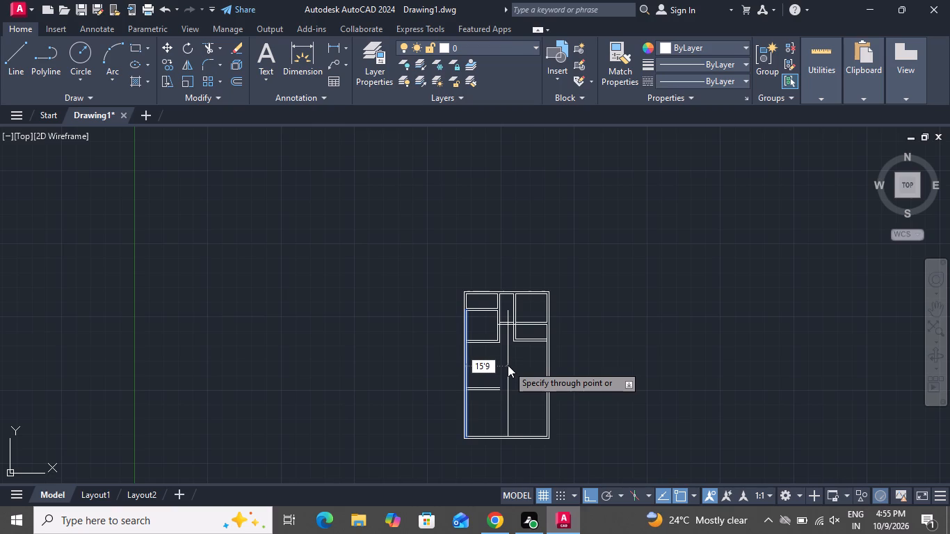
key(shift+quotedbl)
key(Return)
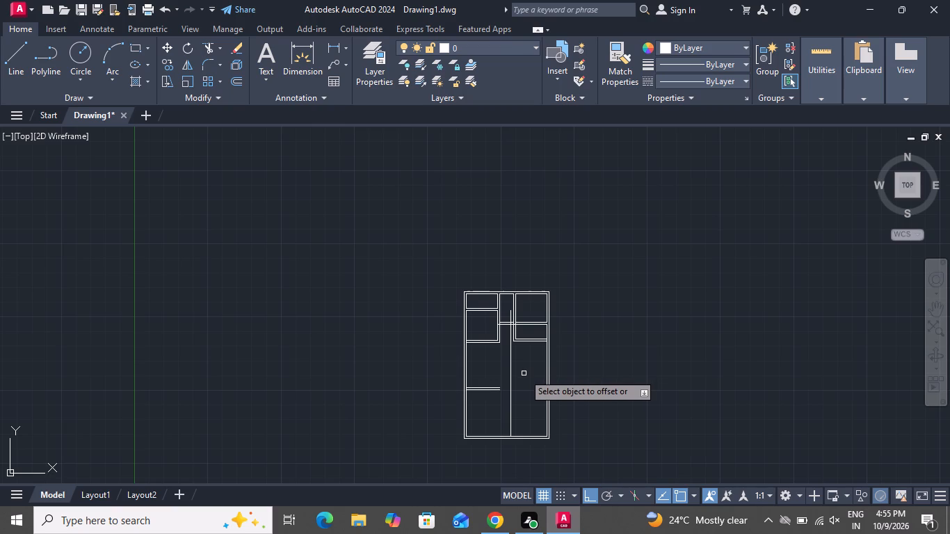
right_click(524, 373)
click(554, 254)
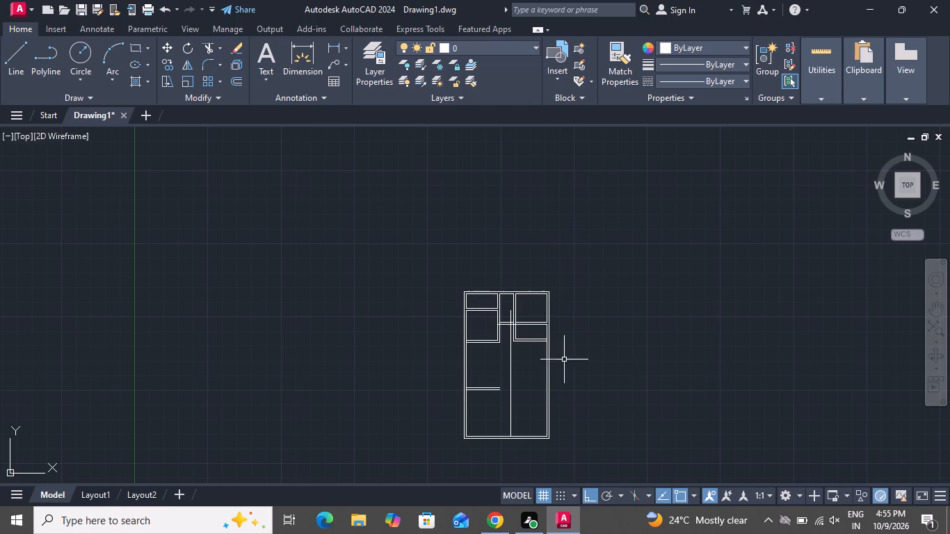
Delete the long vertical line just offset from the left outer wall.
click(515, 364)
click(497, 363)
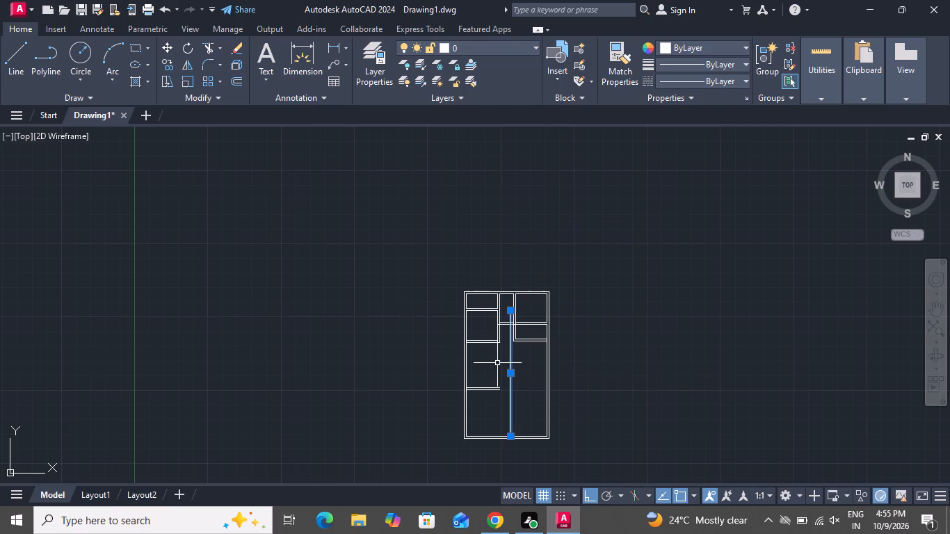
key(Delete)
Extend the right vertical partition's left line down to the bottom wall and its right line to the lower horizontal partition line.
text(ex)
key(space)
key(space)
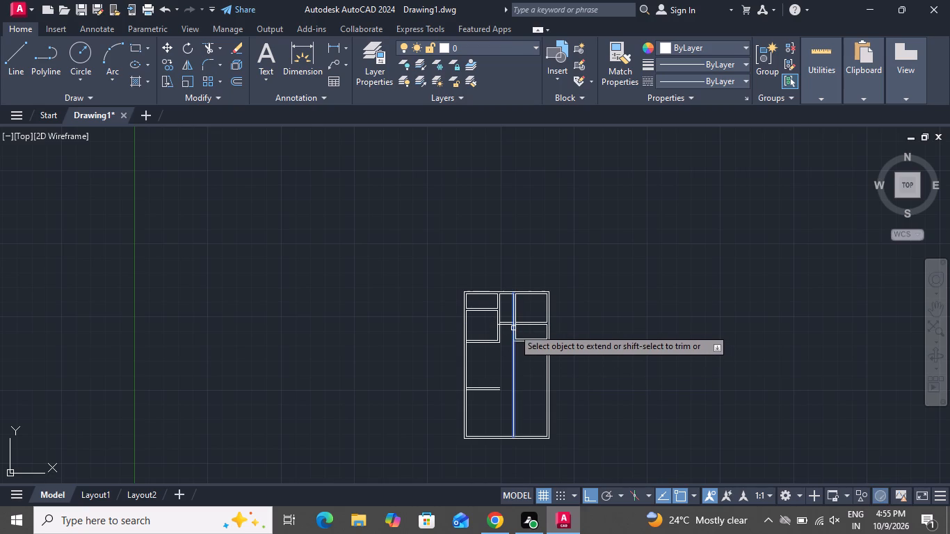
click(513, 328)
click(515, 332)
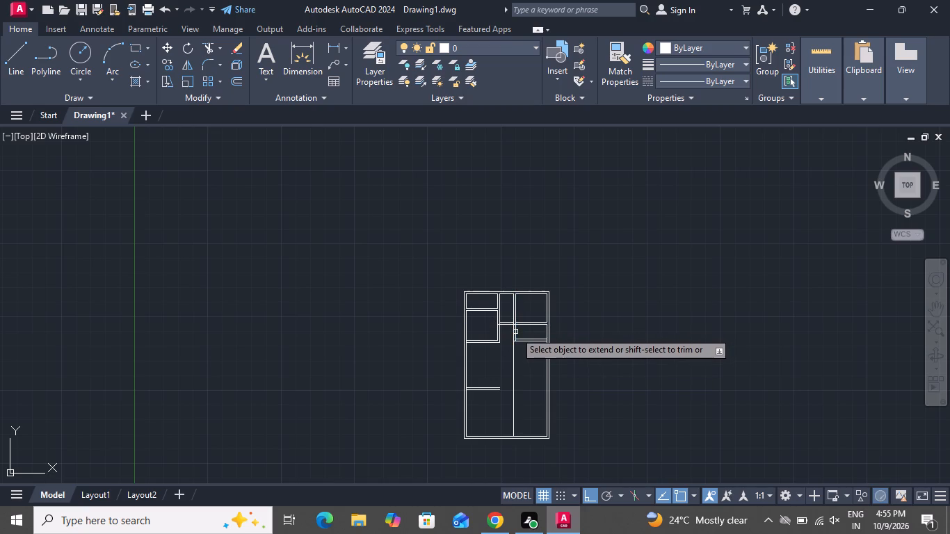
scroll(519, 339, up, 3)
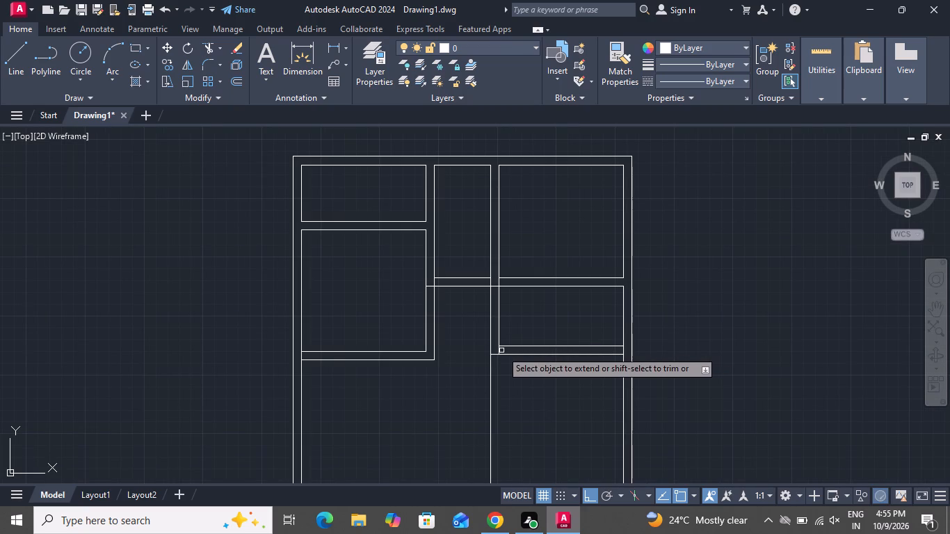
click(499, 349)
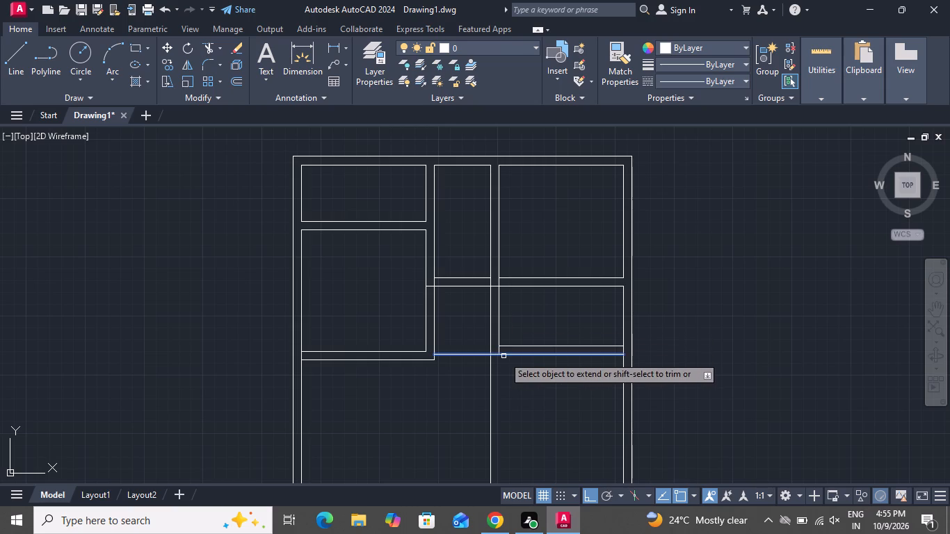
scroll(499, 350, down, 3)
right_click(586, 338)
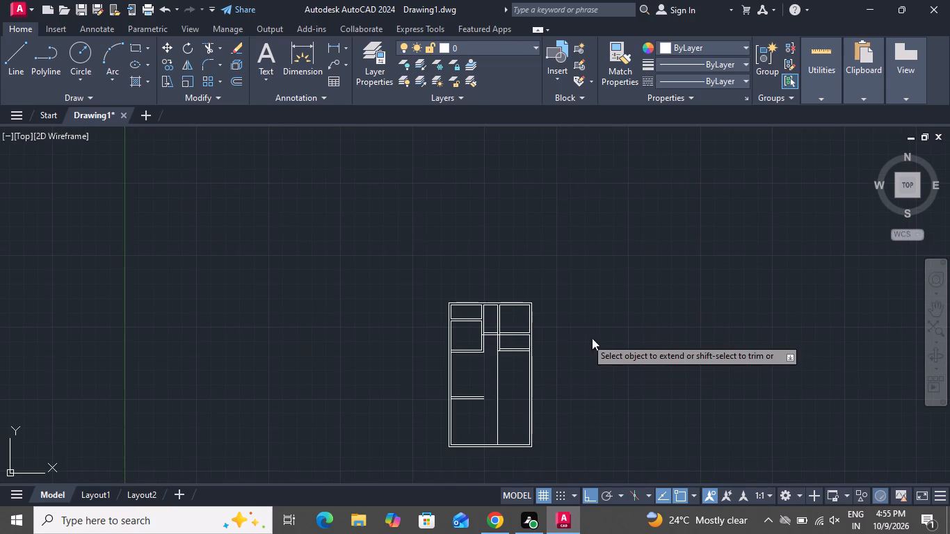
click(649, 183)
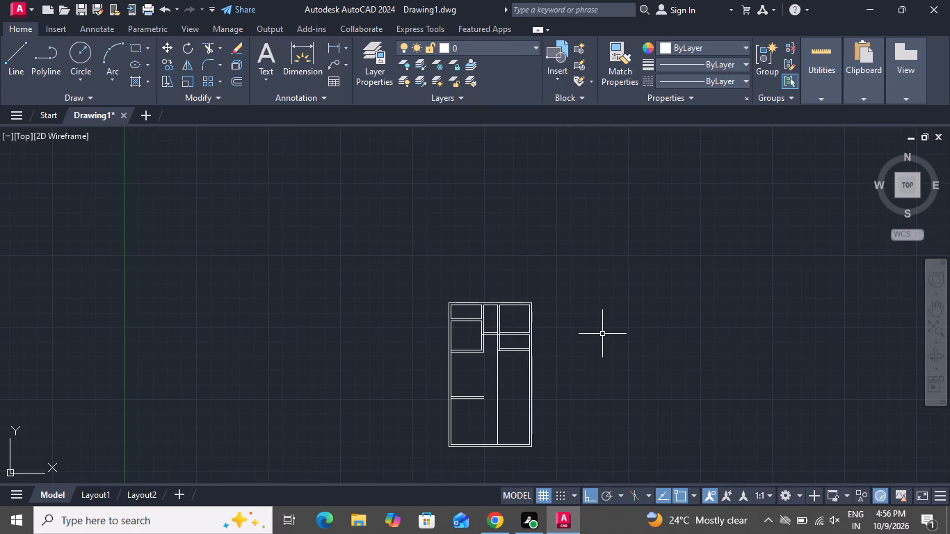
Offset the extended vertical partition line 9" to the right for the wall thickness.
key(o)
key(space)
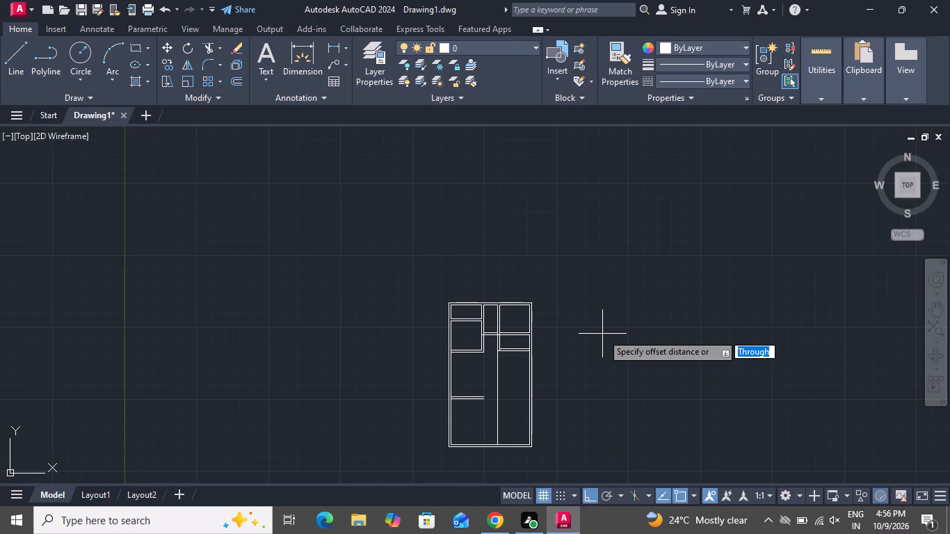
key(9)
key(shift+quotedbl)
key(Return)
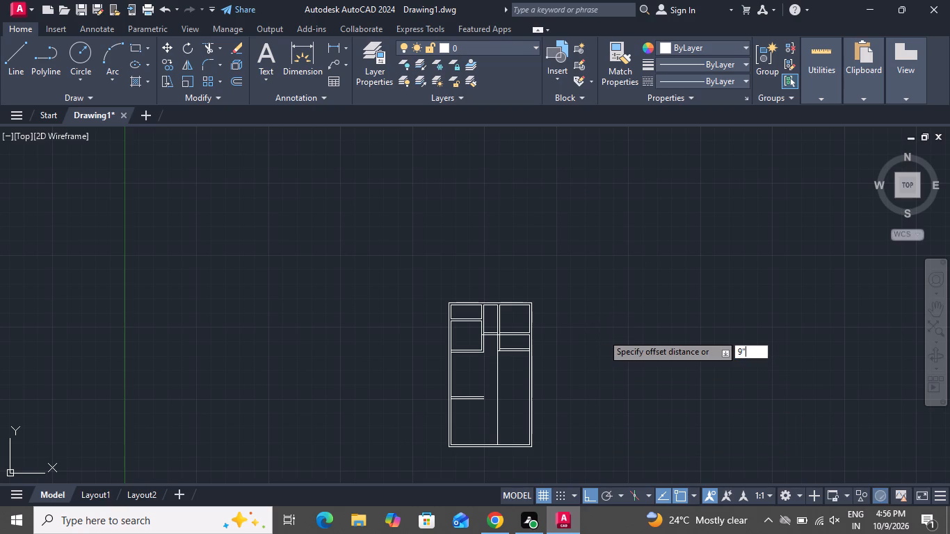
click(499, 422)
click(516, 418)
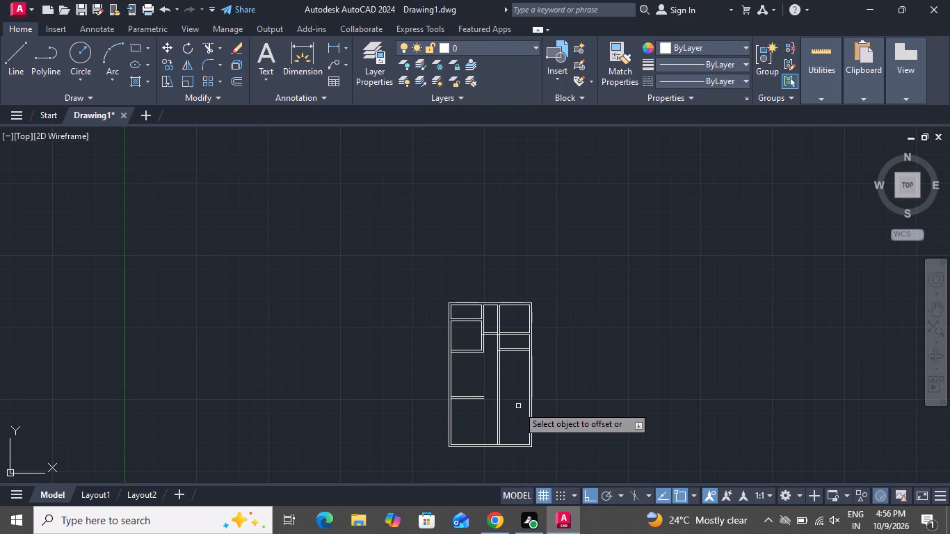
key(Escape)
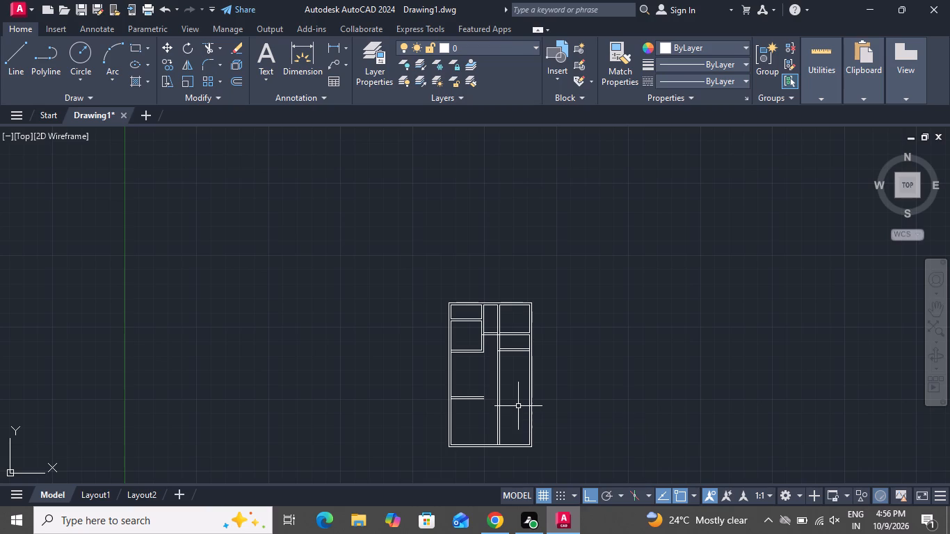
Offset the lower line of the right side's lowest horizontal partition 5'0" downward, using the Through option.
text(o t)
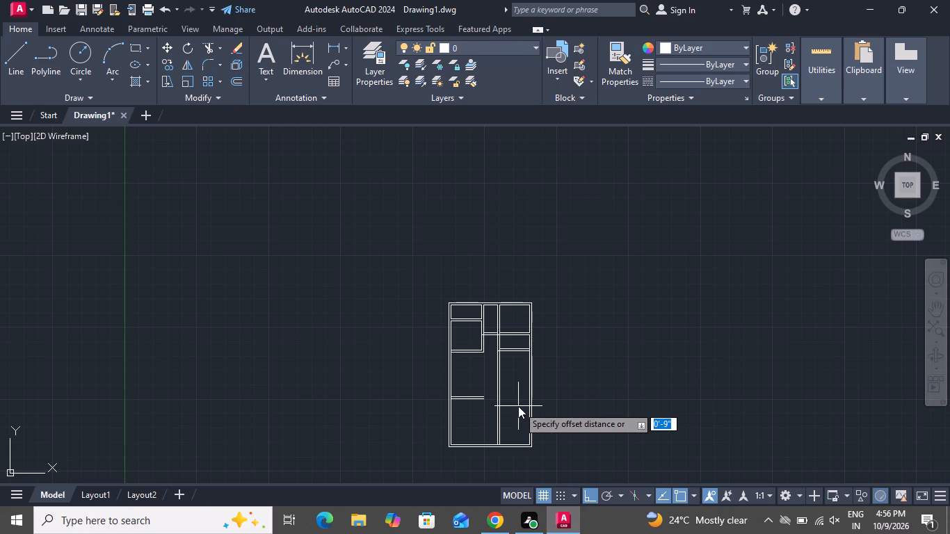
key(space)
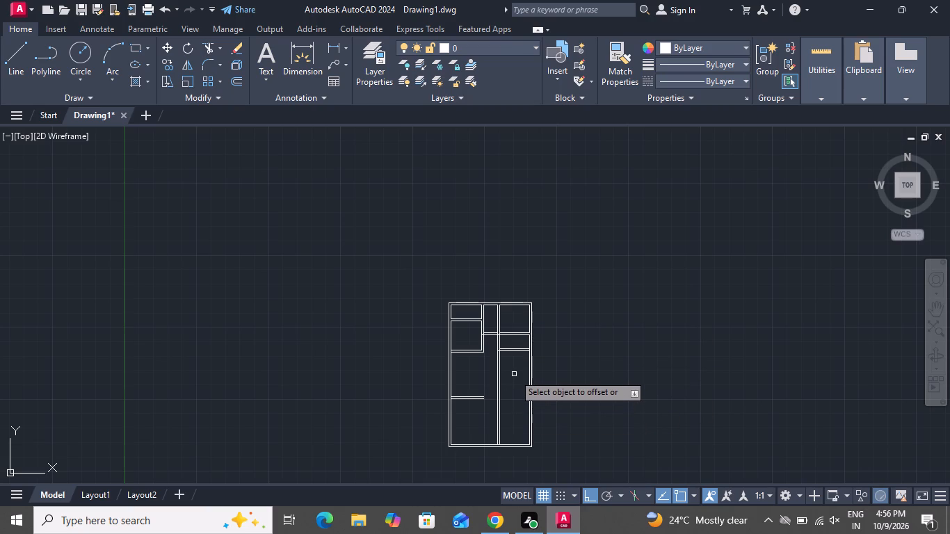
scroll(519, 346, up, 1)
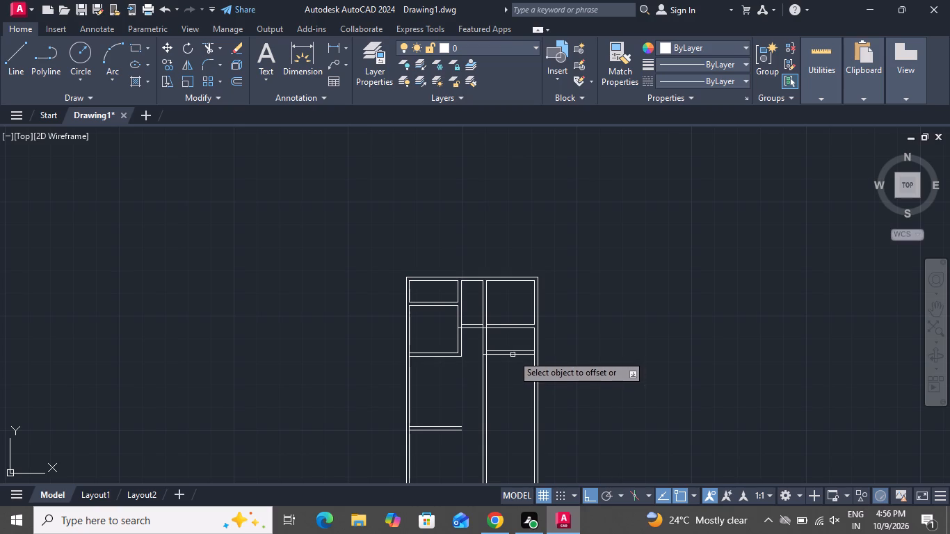
click(511, 355)
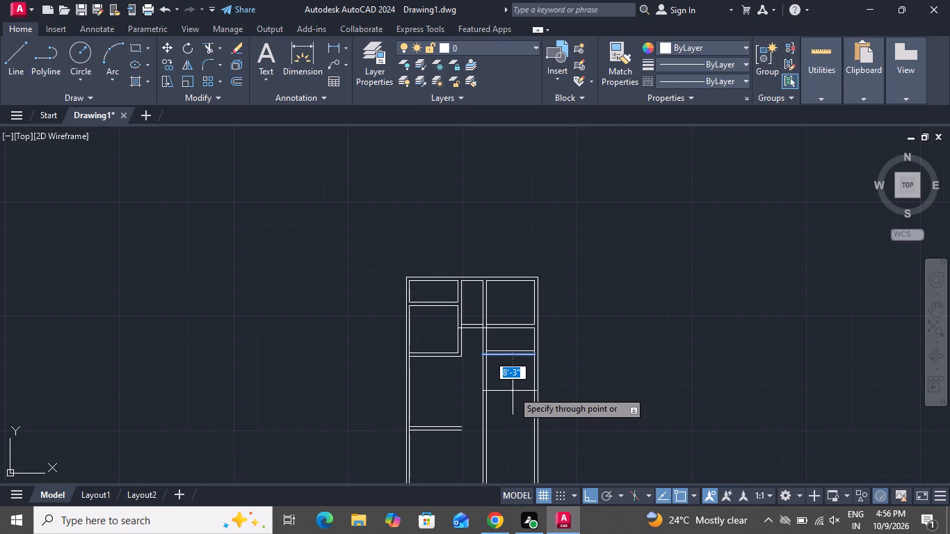
key(6)
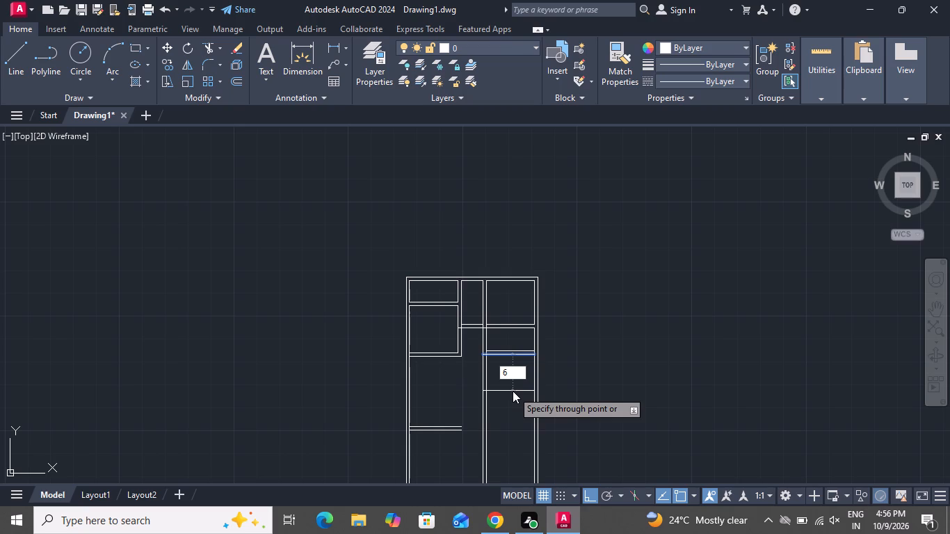
key(BackSpace)
key(5)
key(apostrophe)
key(0)
key(shift+quotedbl)
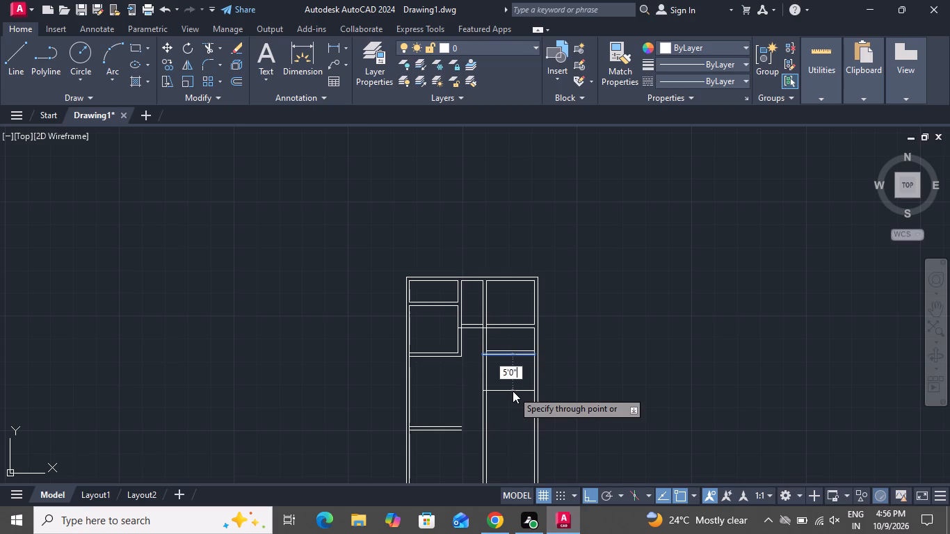
key(Return)
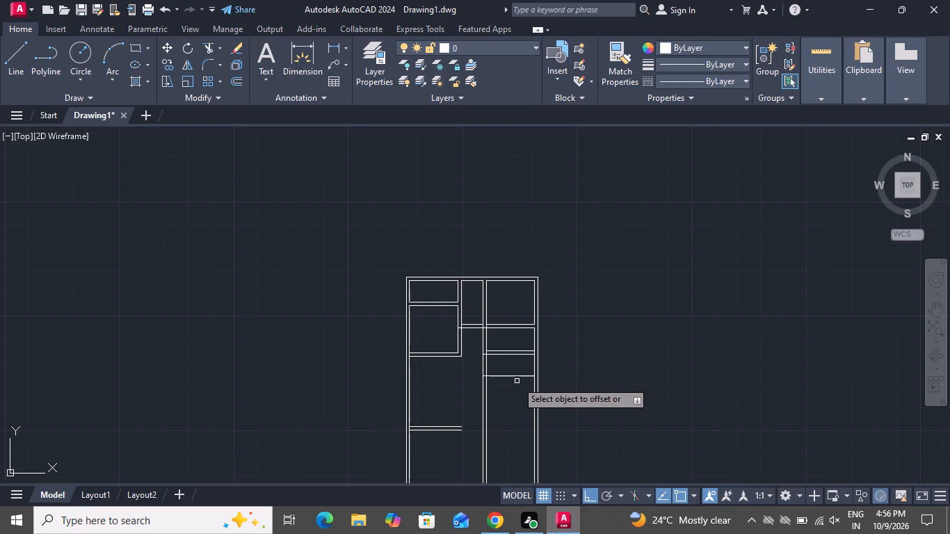
Offset the new right-side horizontal line 9" downward for the wall thickness.
click(517, 376)
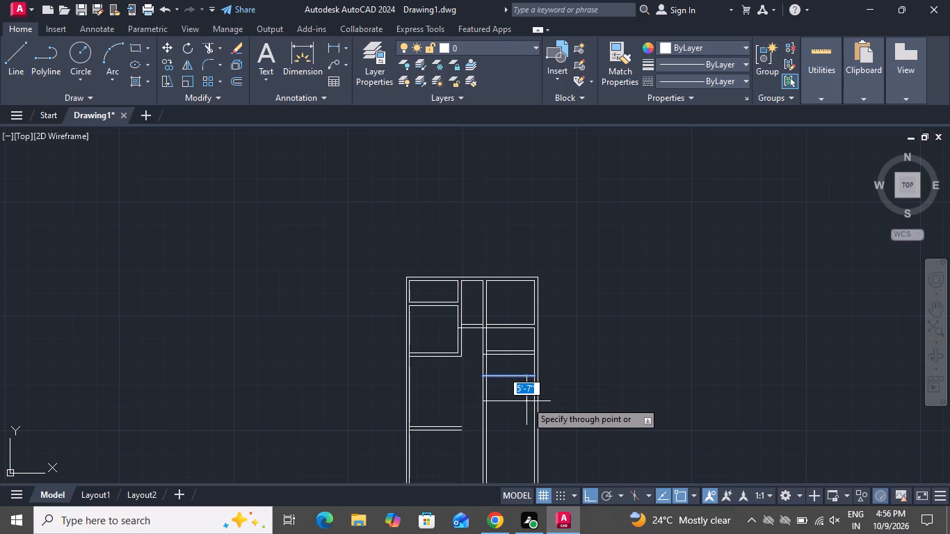
key(9)
key(shift+quotedbl)
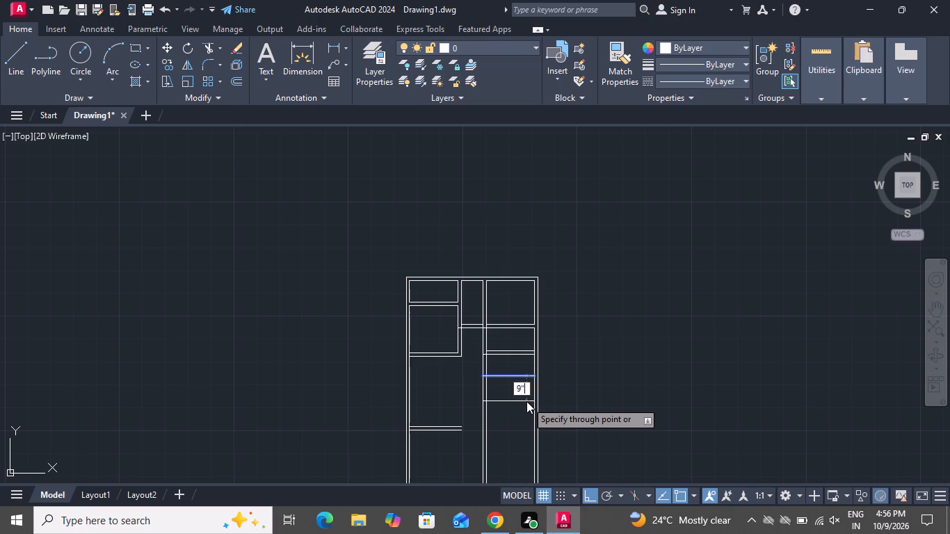
key(Return)
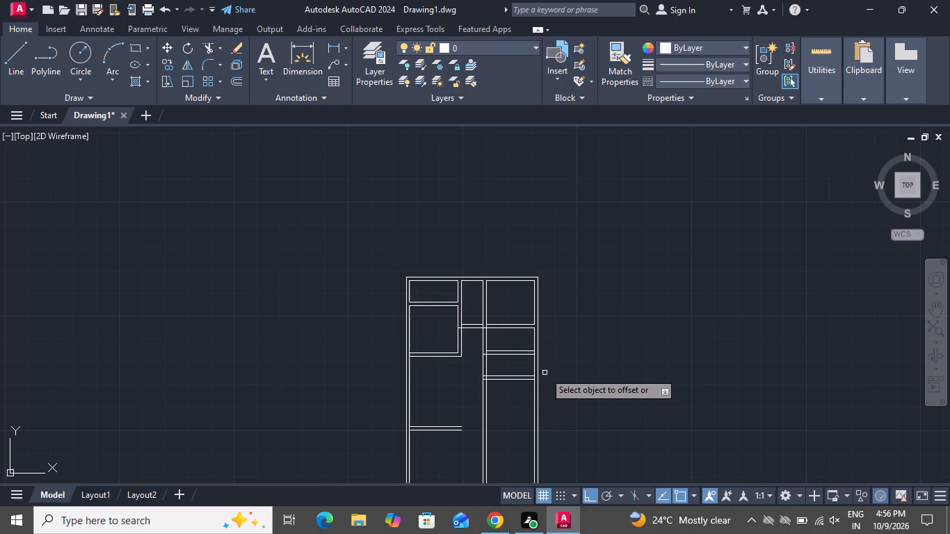
Offset the right outer wall's inner line 6'6" to the left.
scroll(546, 353, up, 3)
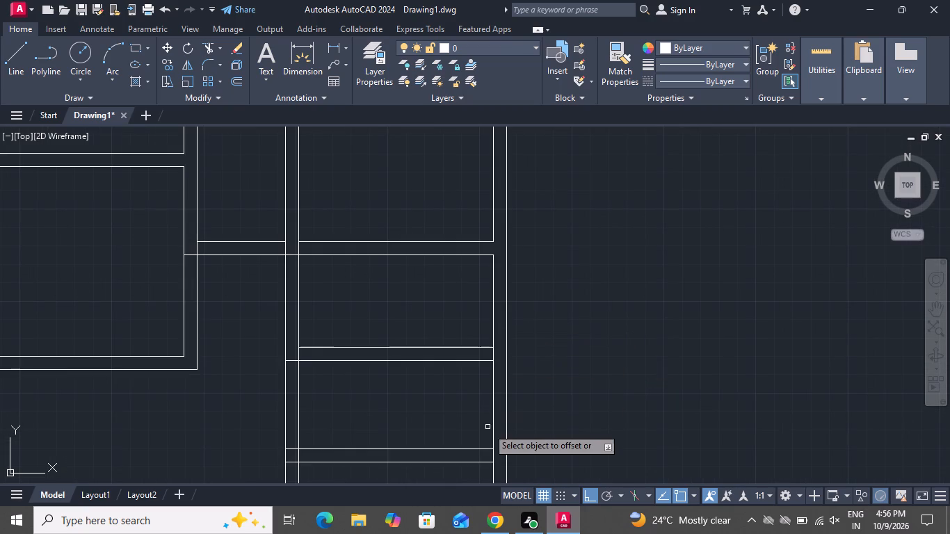
click(493, 416)
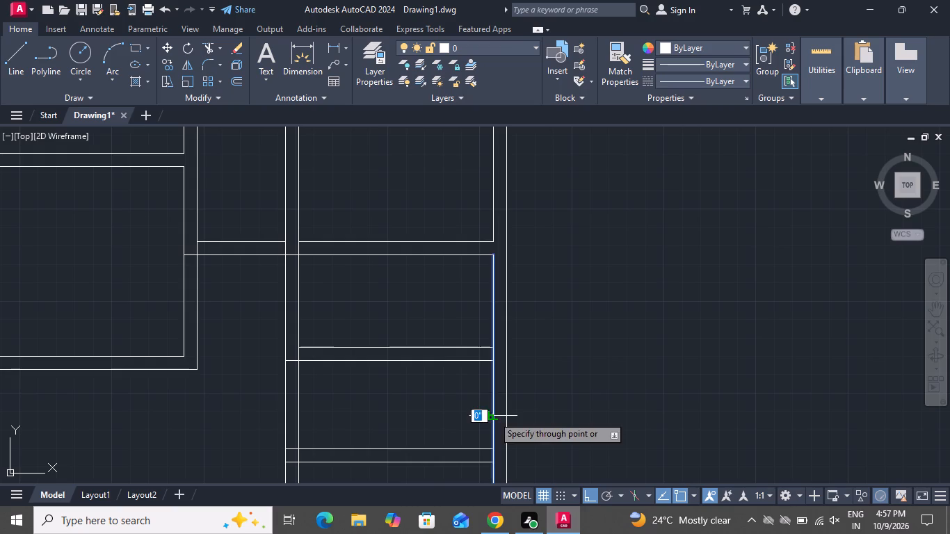
key(6)
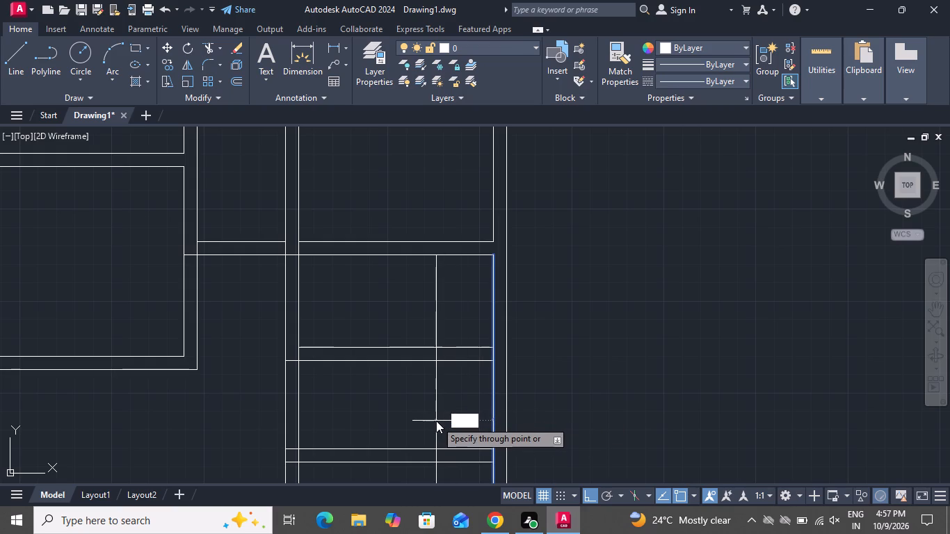
key(apostrophe)
key(6)
key(shift+quotedbl)
key(Return)
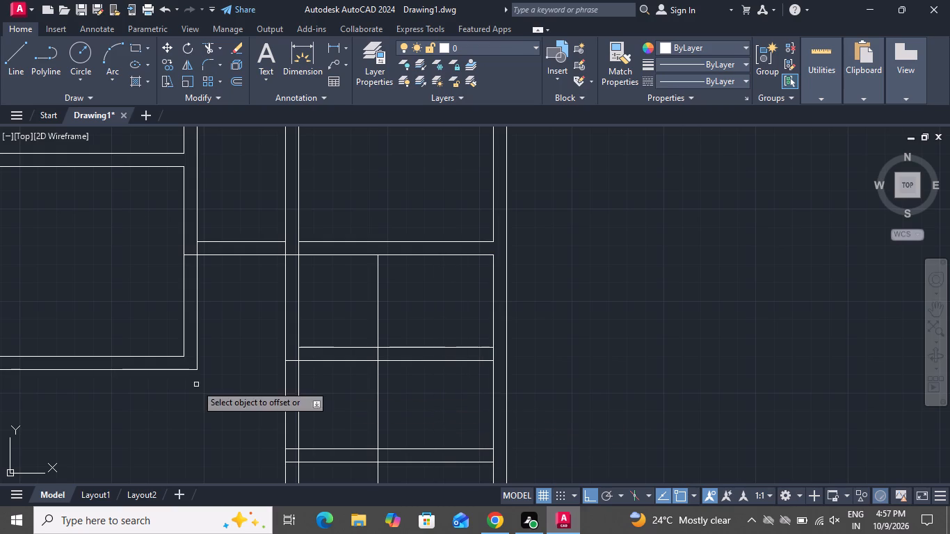
Offset the new vertical line 9" to the left for the wall thickness.
click(378, 410)
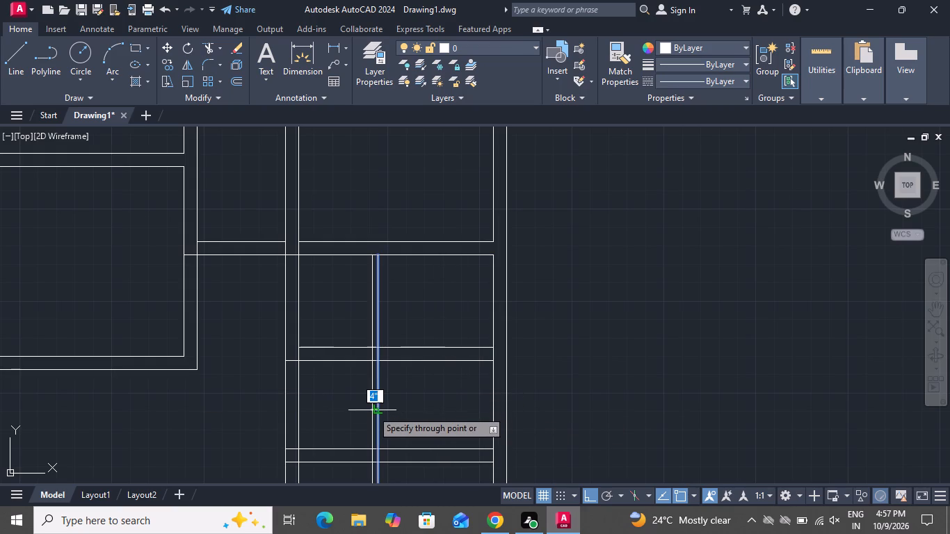
key(9)
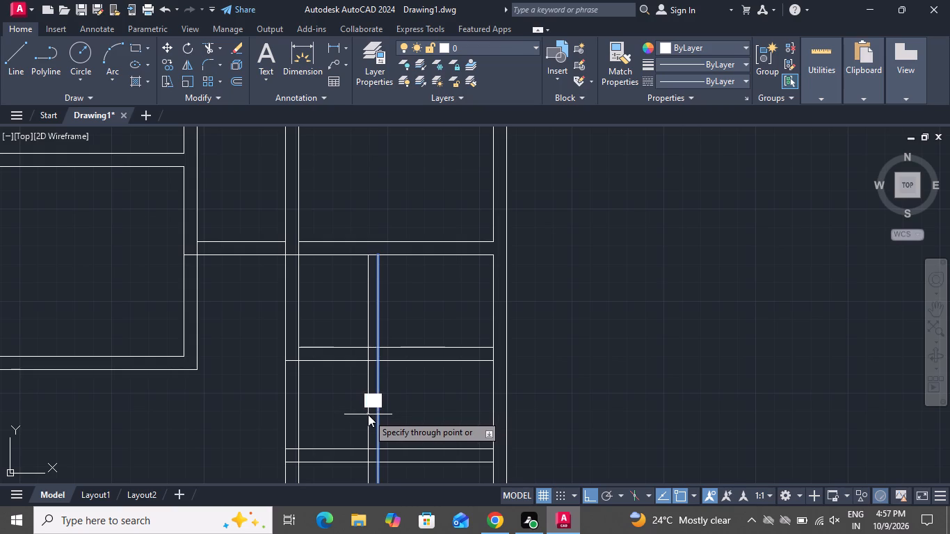
key(shift+quotedbl)
key(Return)
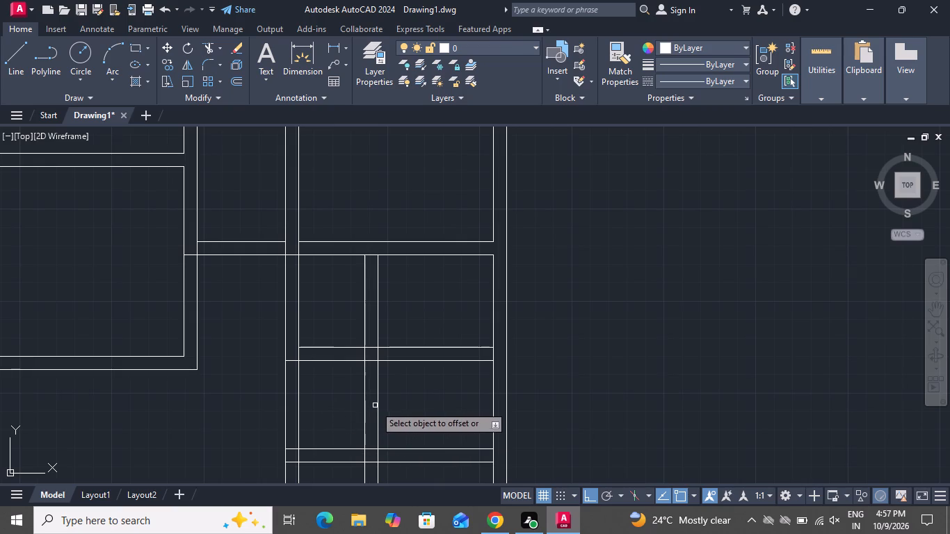
right_click(391, 398)
click(410, 273)
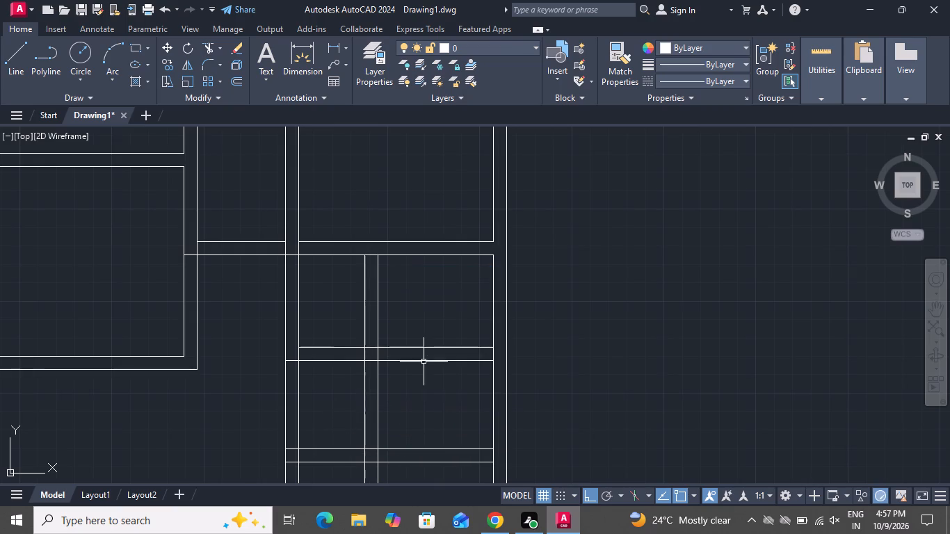
Trim away the right side's upper horizontal partition lines, together with the short vertical pair's segments above the next horizontal partition.
key(y)
key(BackSpace)
text(tr)
key(space)
key(space)
scroll(367, 291, down, 2)
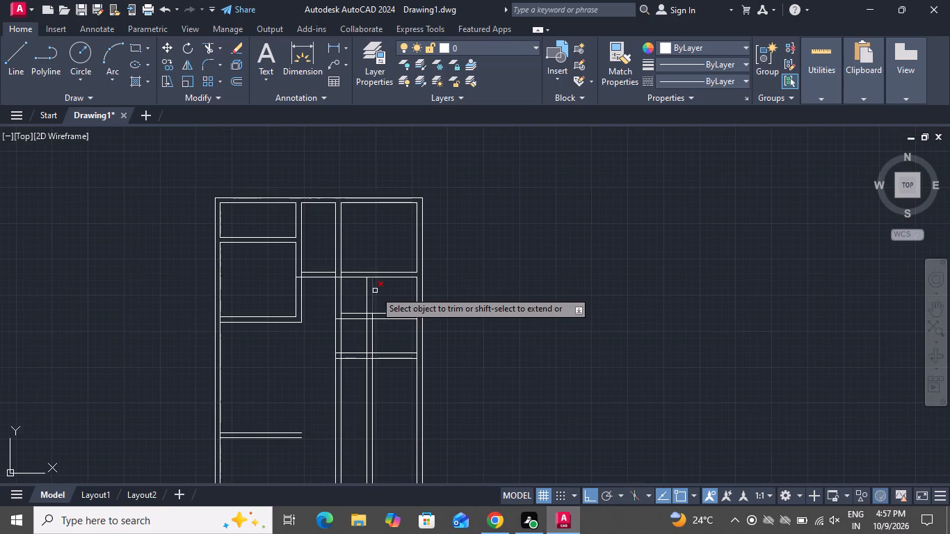
click(389, 257)
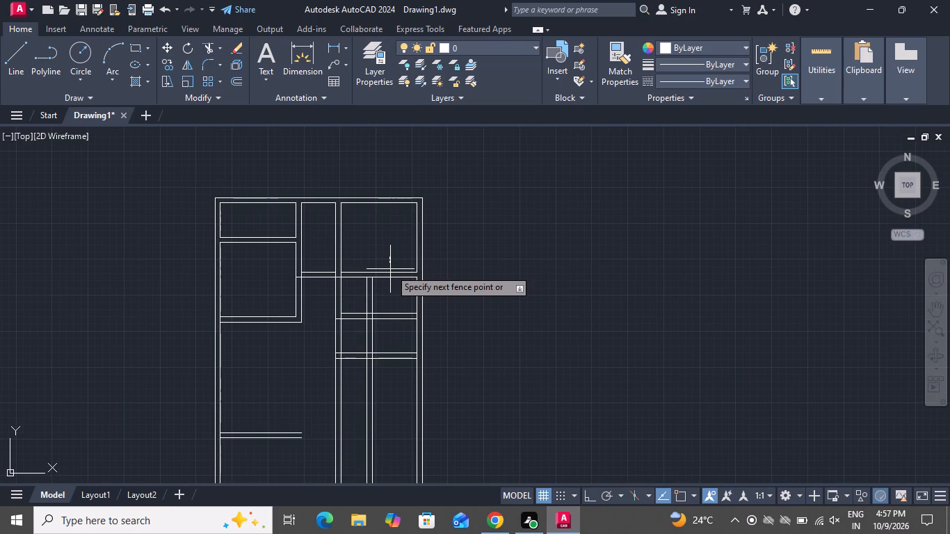
click(391, 289)
click(359, 253)
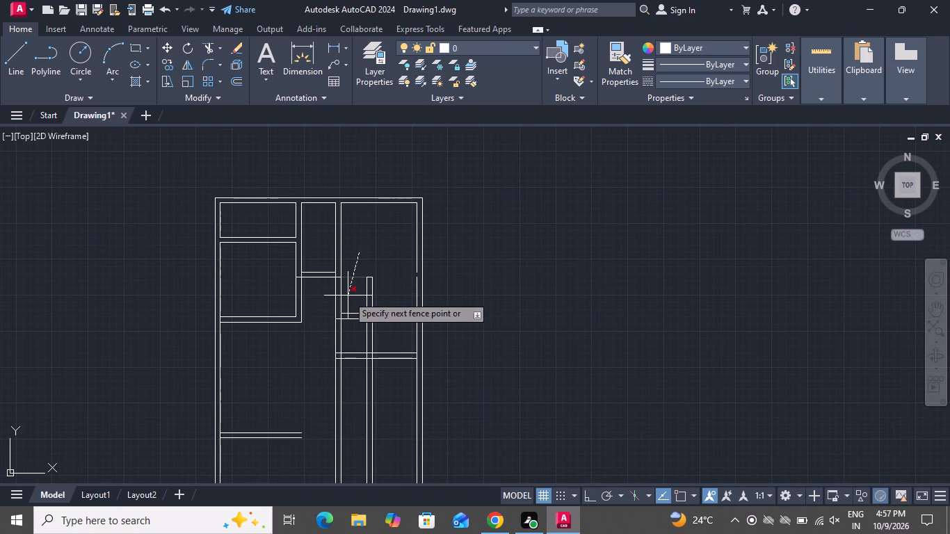
double_click(348, 296)
click(408, 290)
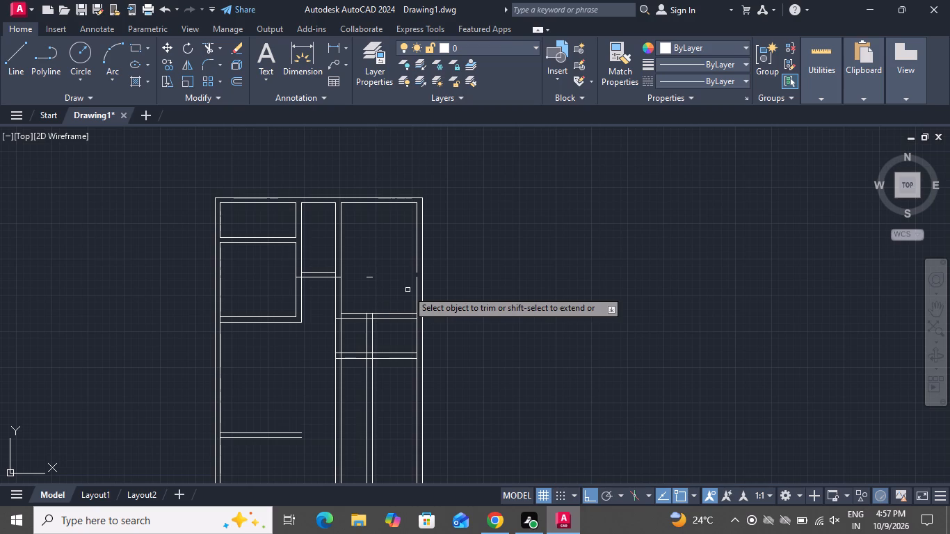
Trim the short vertical pair's tails below the lowest horizontal partition and the leftover piece of the removed partition.
click(383, 414)
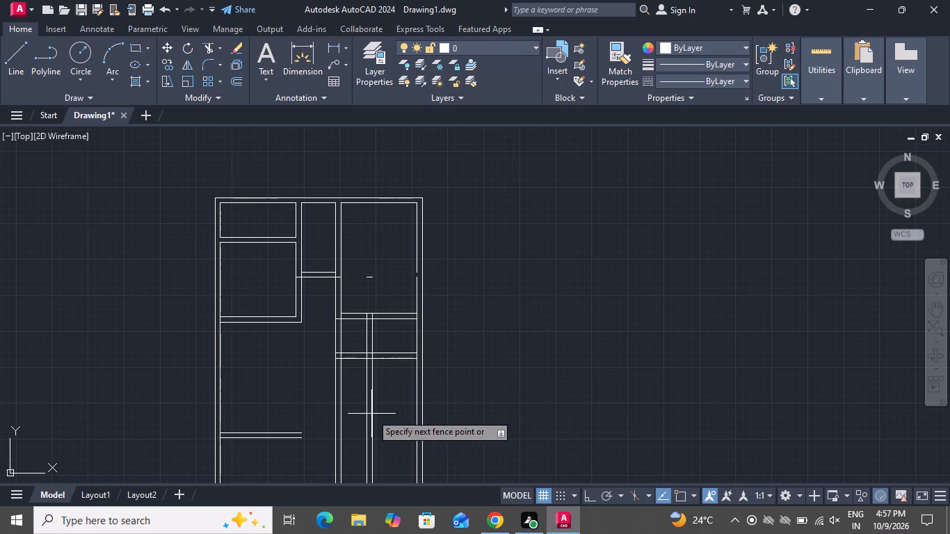
click(357, 397)
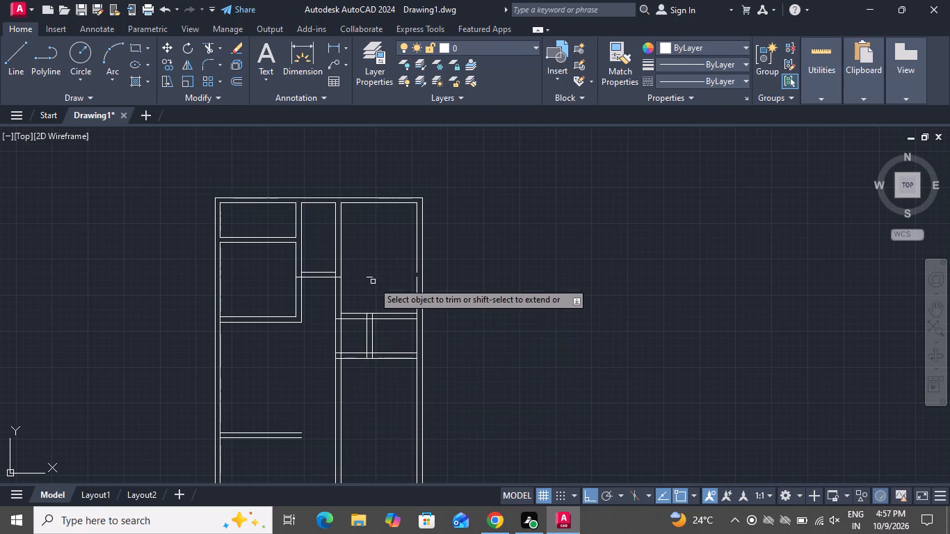
click(372, 275)
Trim the long central wall's left line and the protruding stub at its junction with the short middle horizontal partition.
scroll(374, 311, up, 3)
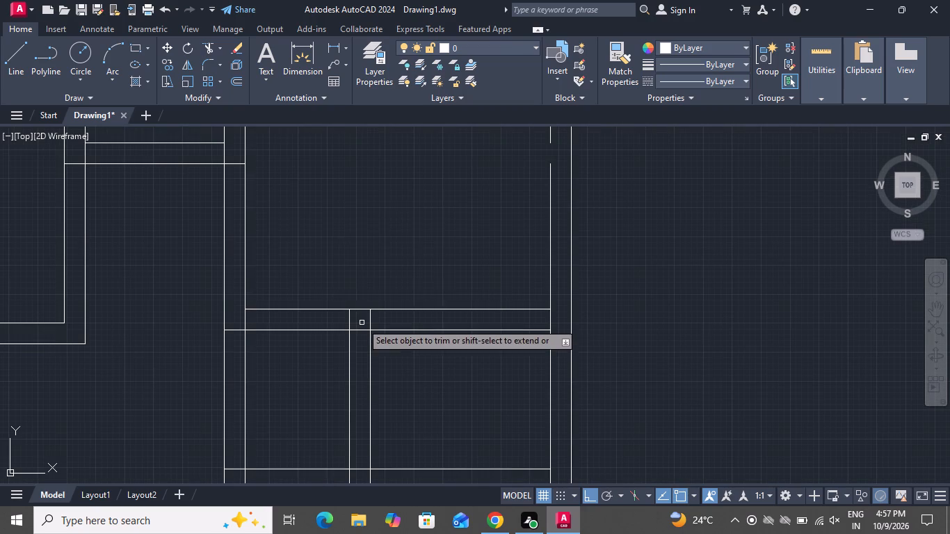
click(237, 156)
click(236, 179)
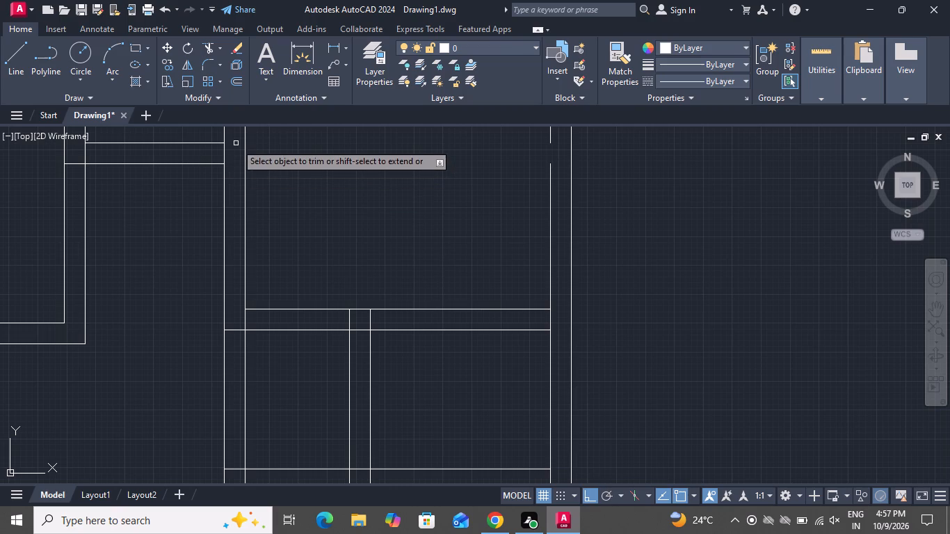
click(236, 151)
click(202, 147)
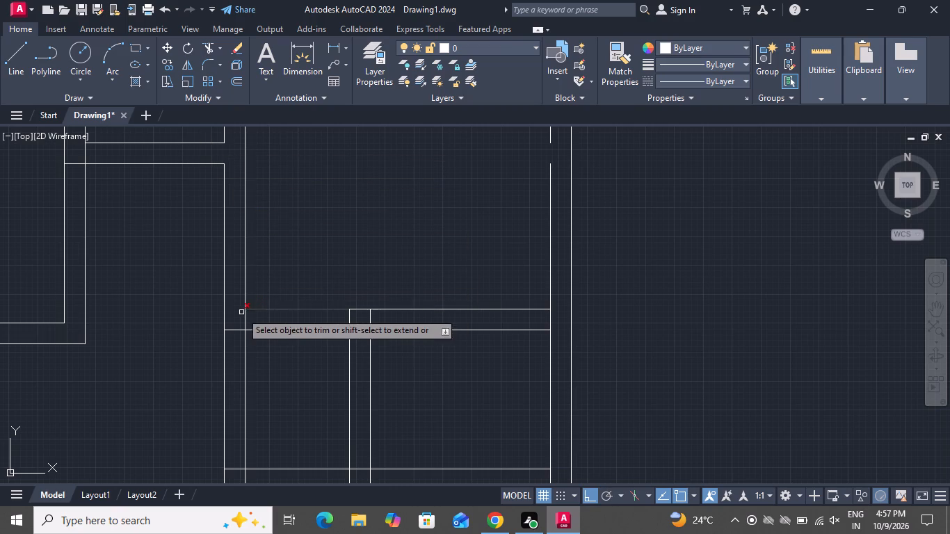
Trim the crossing lines where the small rooms' upper partition meets the long central wall, leaving an open T-junction.
drag(228, 314, 240, 342)
click(240, 360)
drag(239, 322, 248, 321)
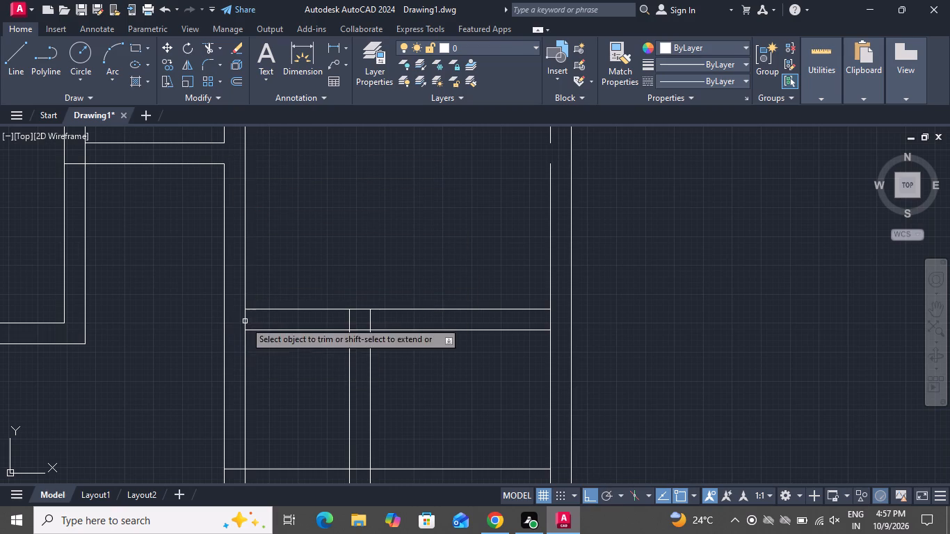
drag(248, 321, 252, 321)
click(275, 316)
click(239, 316)
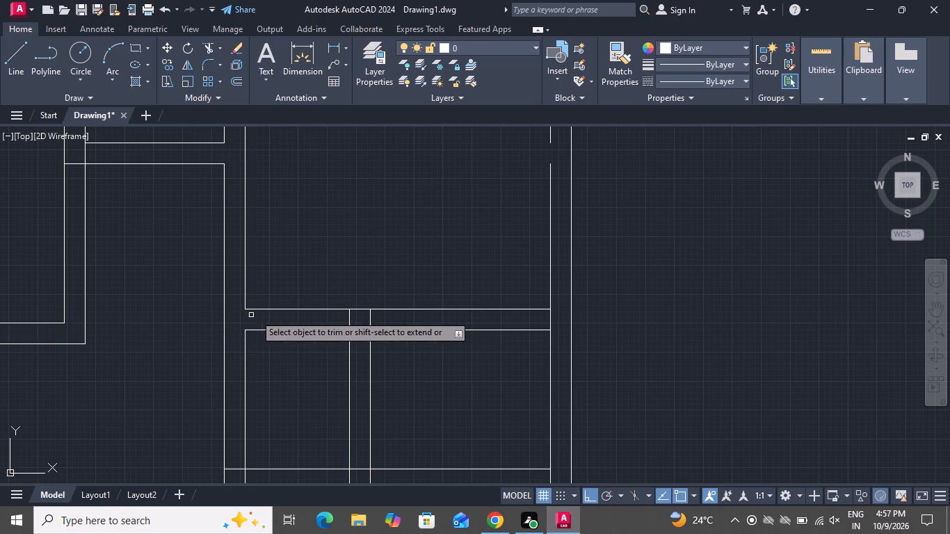
Trim the small rooms' upper partition open at its junctions with the short vertical partition and the right outer wall.
scroll(340, 318, up, 1)
click(339, 323)
click(398, 326)
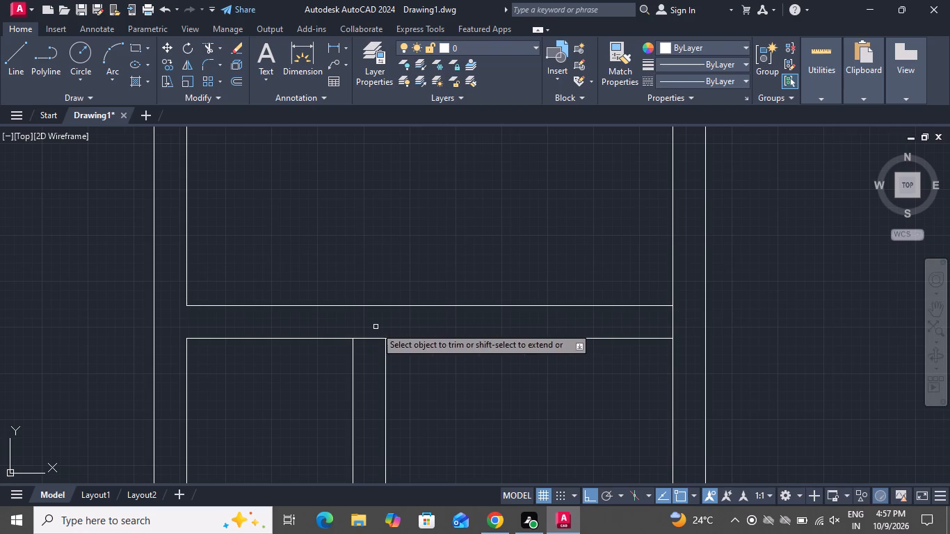
click(362, 323)
click(361, 370)
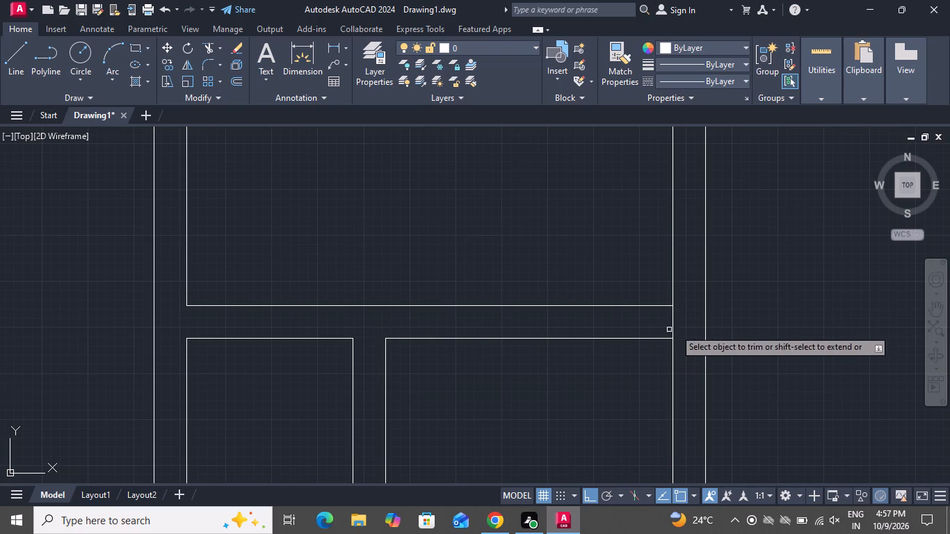
click(688, 327)
click(664, 326)
Trim the crossing lines where the small rooms' lower partition meets the long central wall, leaving an open T-junction.
scroll(664, 321, down, 2)
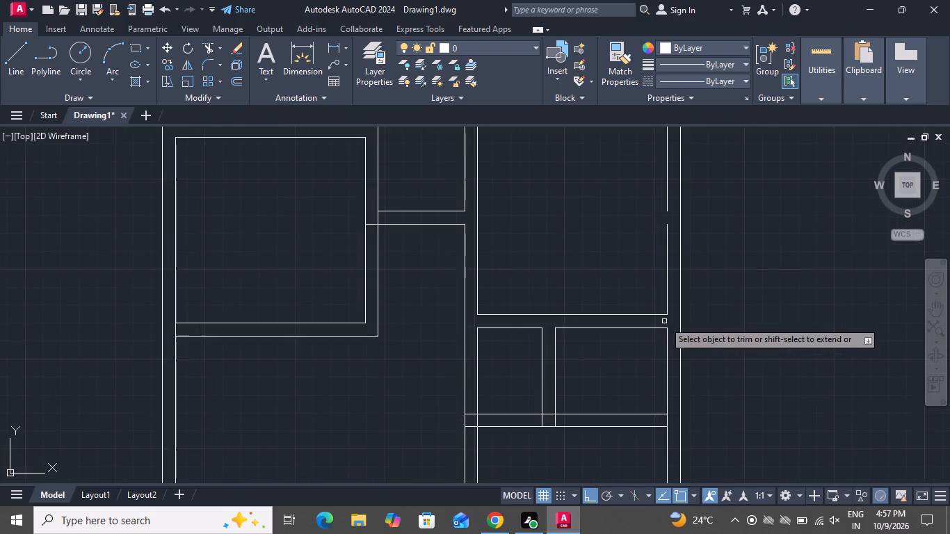
scroll(664, 321, down, 2)
scroll(620, 368, up, 2)
scroll(620, 368, down, 2)
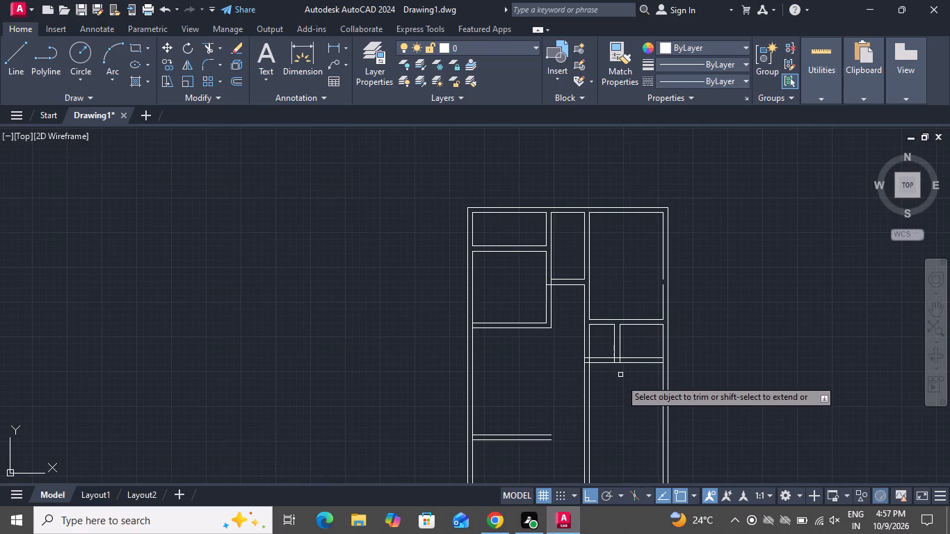
scroll(577, 356, up, 1)
scroll(577, 356, down, 1)
scroll(577, 356, up, 2)
scroll(594, 364, down, 1)
scroll(594, 364, up, 1)
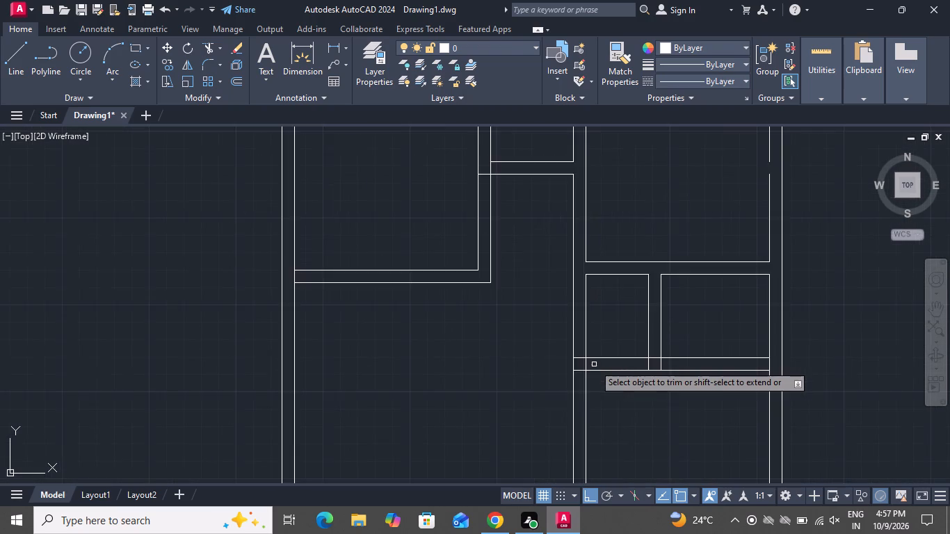
scroll(594, 364, up, 4)
click(594, 364)
click(506, 359)
click(461, 362)
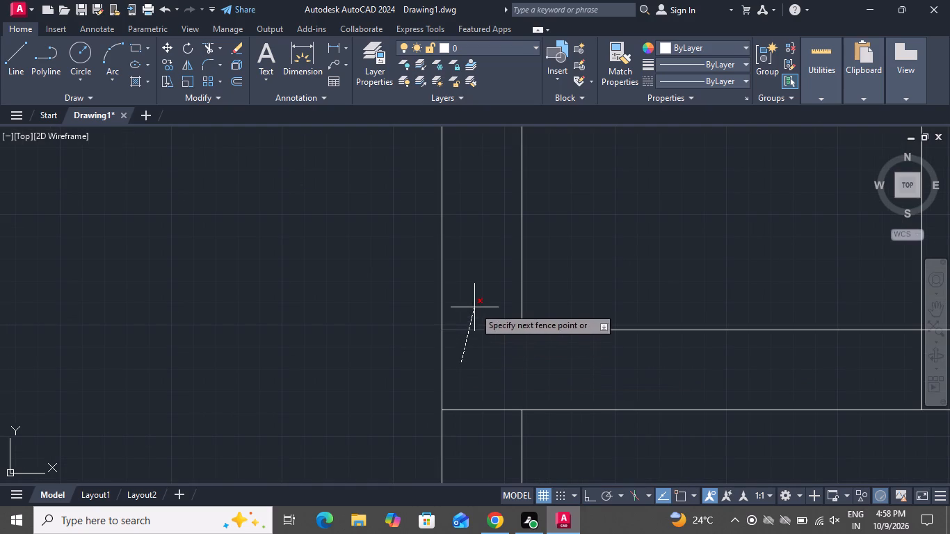
click(474, 305)
scroll(473, 341, down, 1)
scroll(470, 344, up, 1)
scroll(468, 345, down, 2)
click(468, 349)
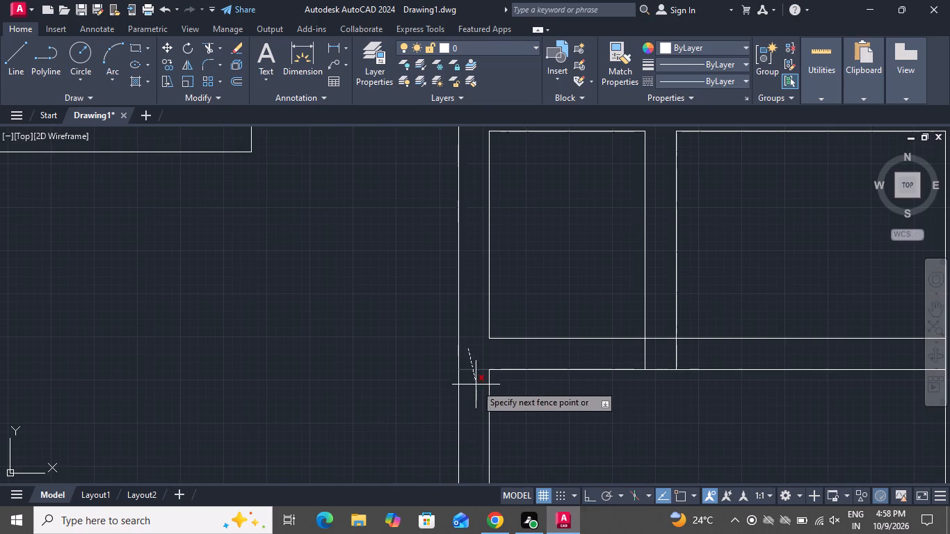
click(476, 393)
Trim the small rooms' lower partition open at its junctions with the short vertical partition and the right outer wall.
click(611, 358)
click(697, 350)
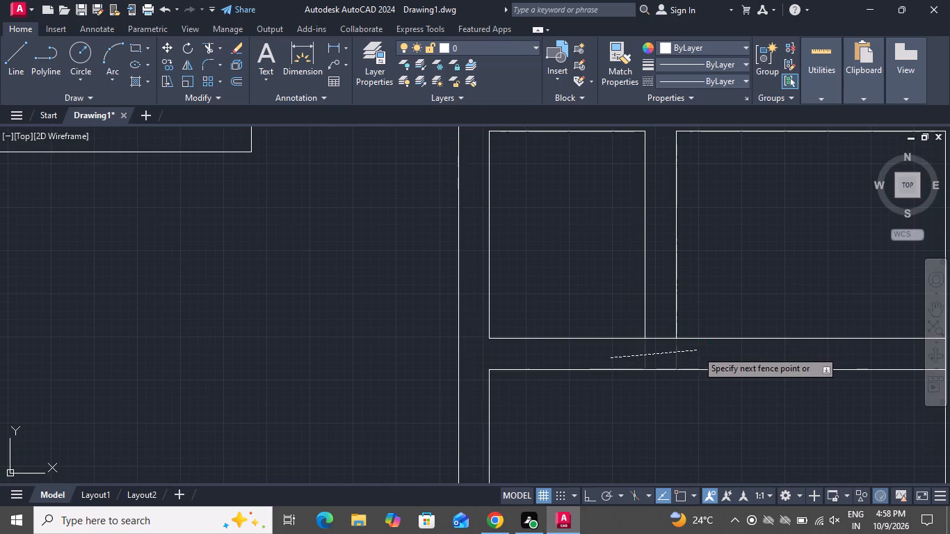
click(673, 356)
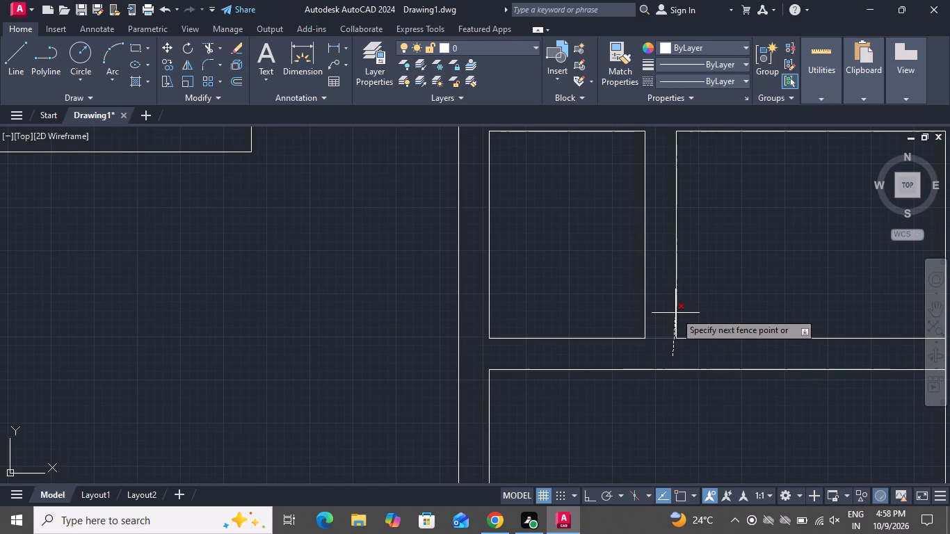
click(670, 303)
scroll(542, 318, down, 2)
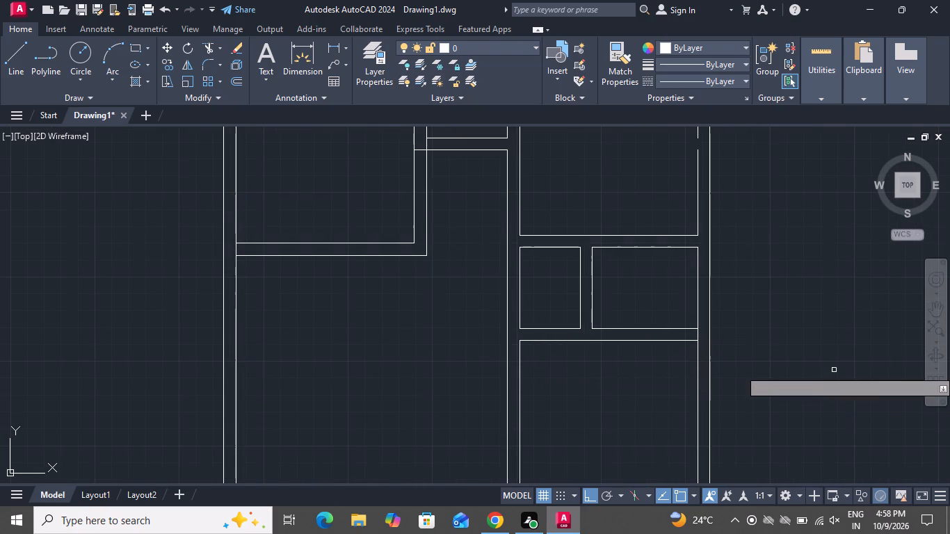
scroll(735, 343, up, 1)
scroll(652, 338, up, 2)
scroll(652, 338, down, 1)
click(696, 327)
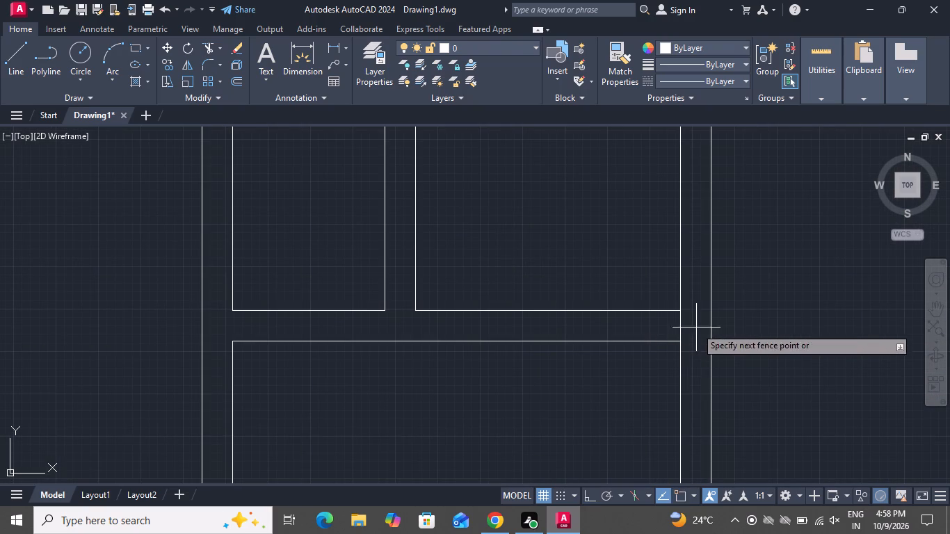
click(661, 323)
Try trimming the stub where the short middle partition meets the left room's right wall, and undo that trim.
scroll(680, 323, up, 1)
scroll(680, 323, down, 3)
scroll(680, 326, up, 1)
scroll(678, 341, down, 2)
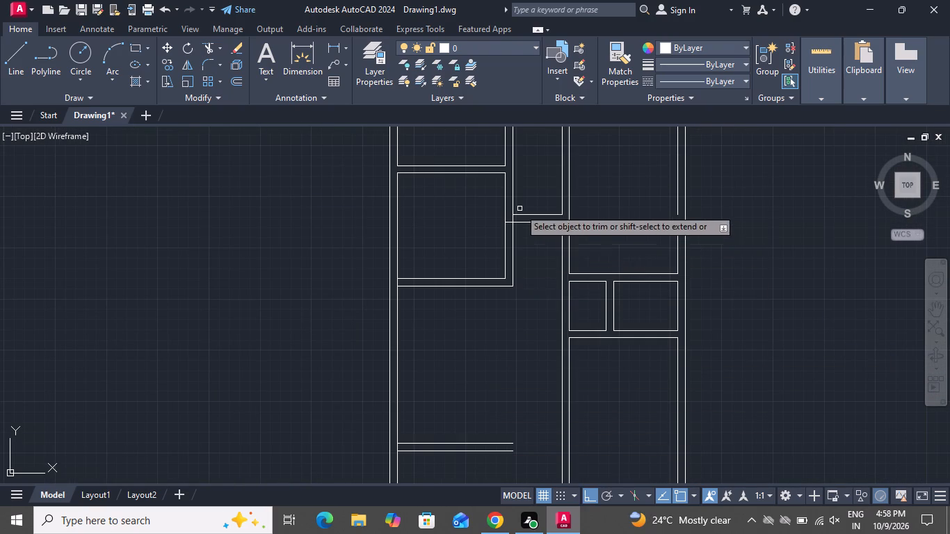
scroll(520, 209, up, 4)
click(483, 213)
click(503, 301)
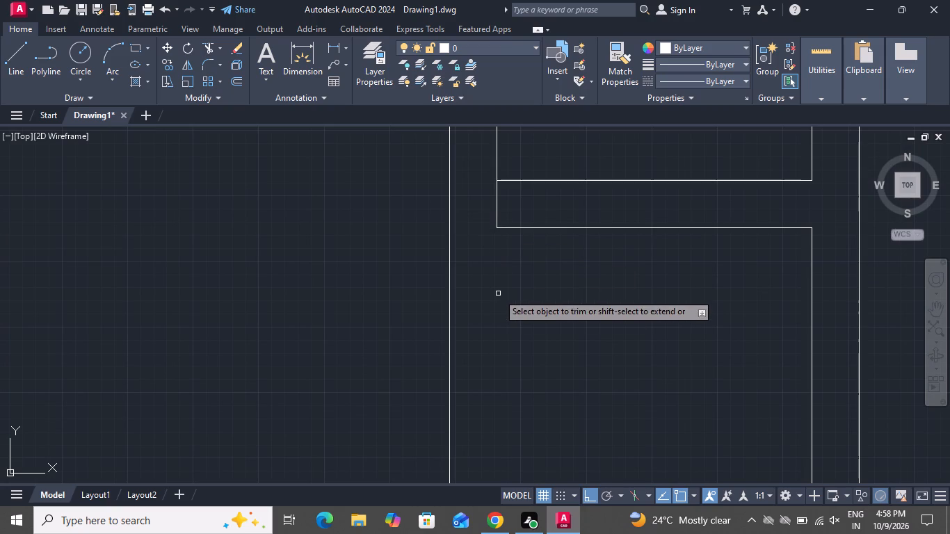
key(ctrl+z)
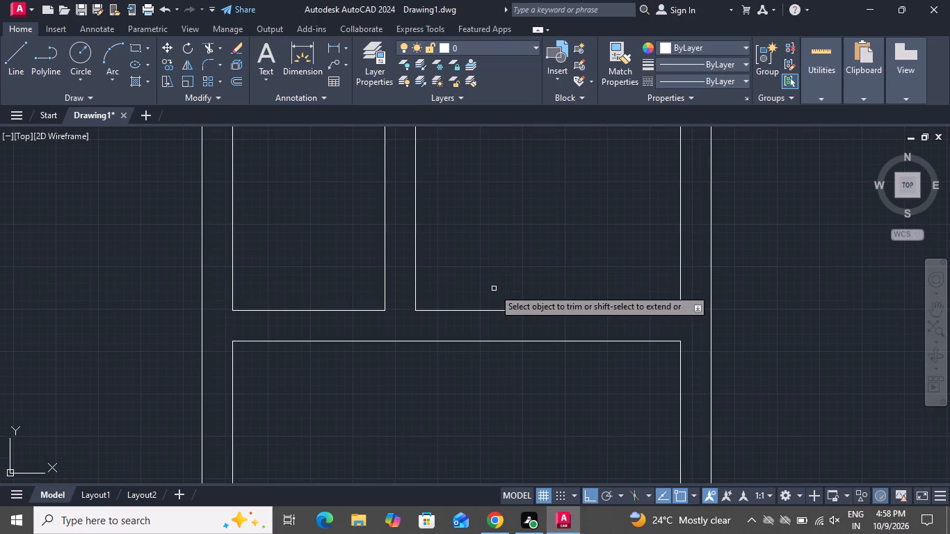
Trim the stub and the wall line between the short middle partition's lines where it meets the left room's right wall.
scroll(521, 291, down, 1)
scroll(520, 292, up, 1)
scroll(526, 314, down, 2)
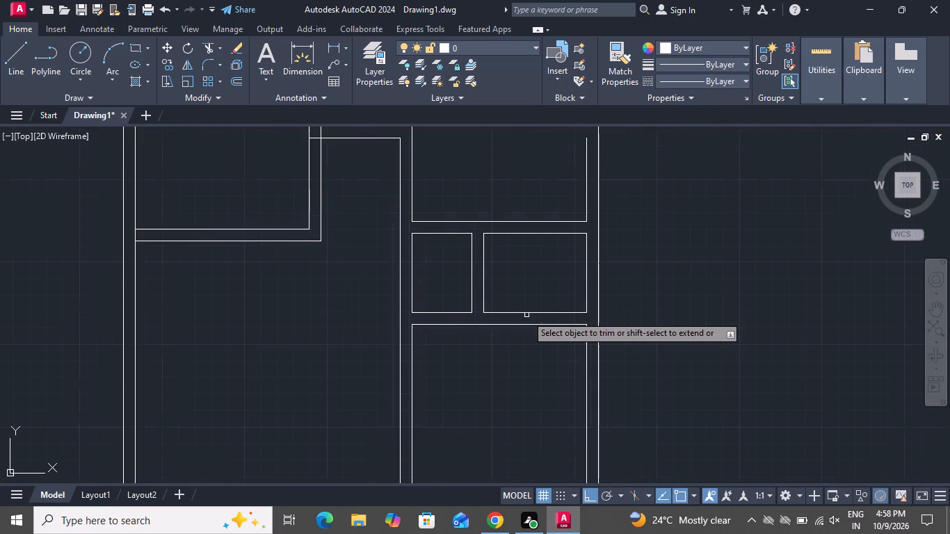
scroll(528, 318, down, 1)
scroll(356, 176, up, 2)
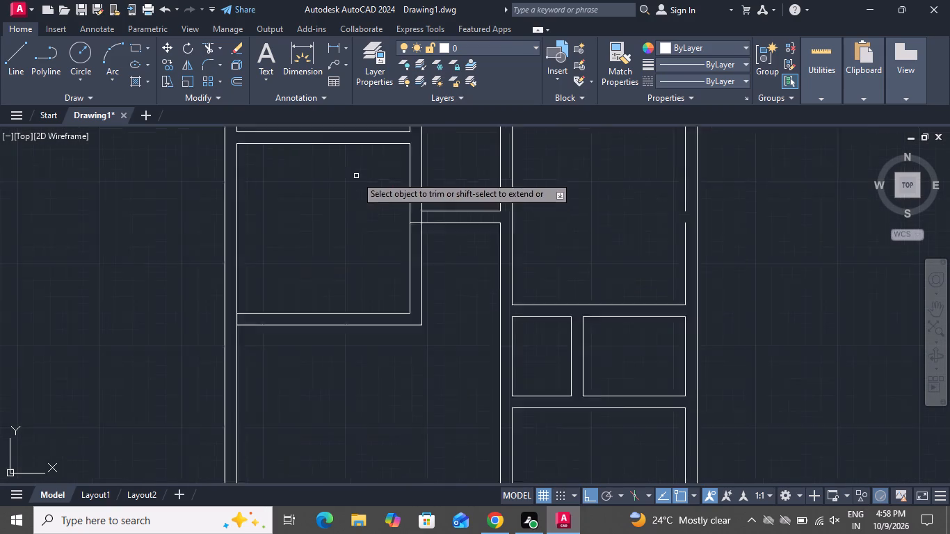
scroll(451, 255, up, 1)
scroll(451, 255, down, 1)
scroll(451, 255, up, 1)
click(450, 243)
click(450, 271)
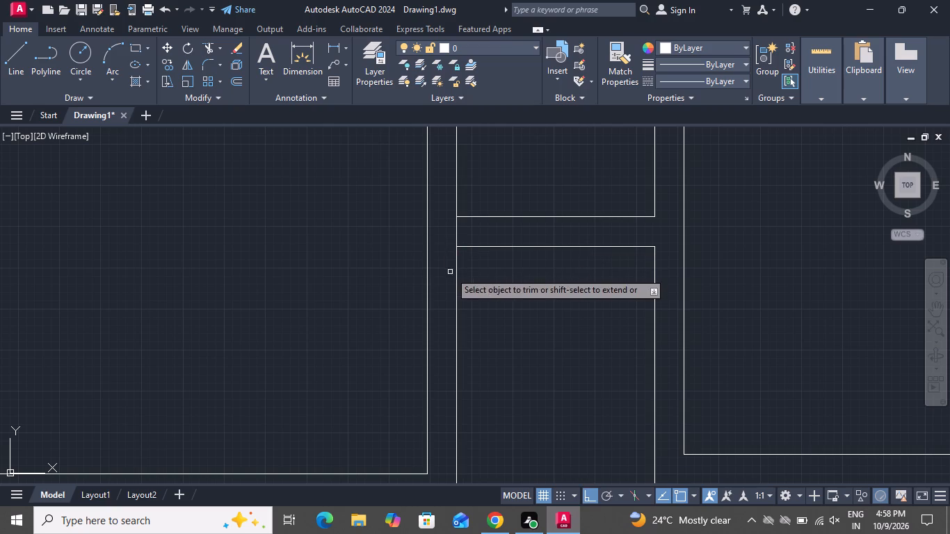
click(444, 238)
click(513, 228)
Trim the left outer wall's inner line between the lower-left horizontal partition's two lines, and end the Trim command.
scroll(514, 261, down, 5)
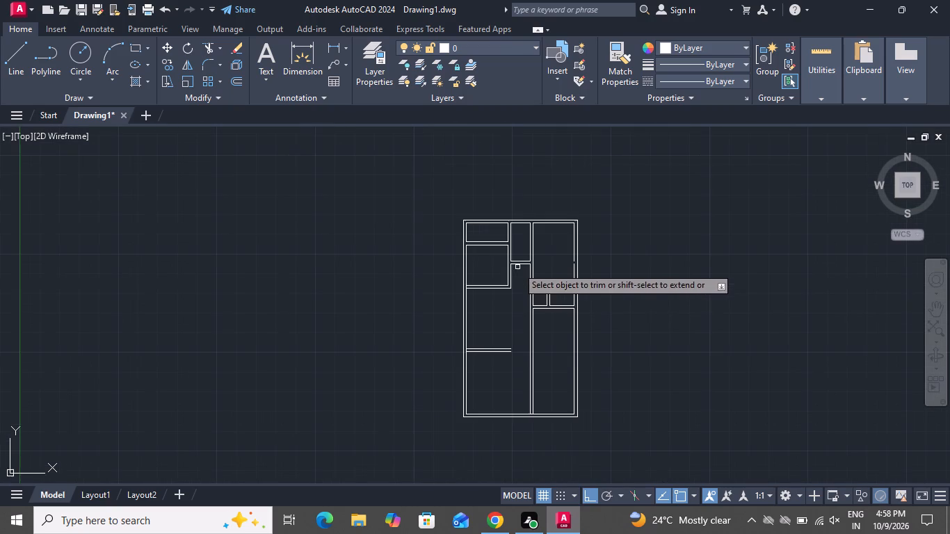
scroll(369, 377, up, 1)
scroll(497, 368, up, 1)
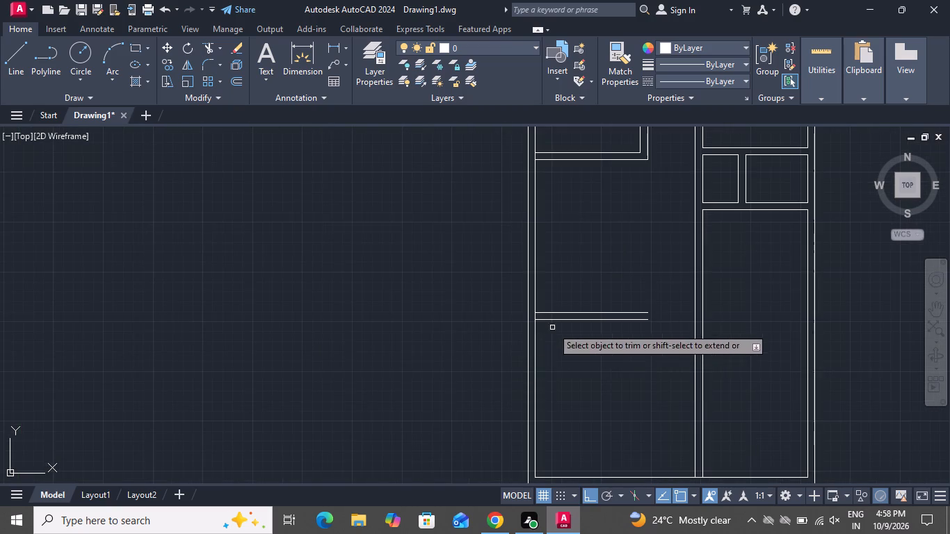
scroll(553, 325, up, 4)
drag(515, 309, 508, 310)
click(421, 309)
scroll(549, 359, down, 1)
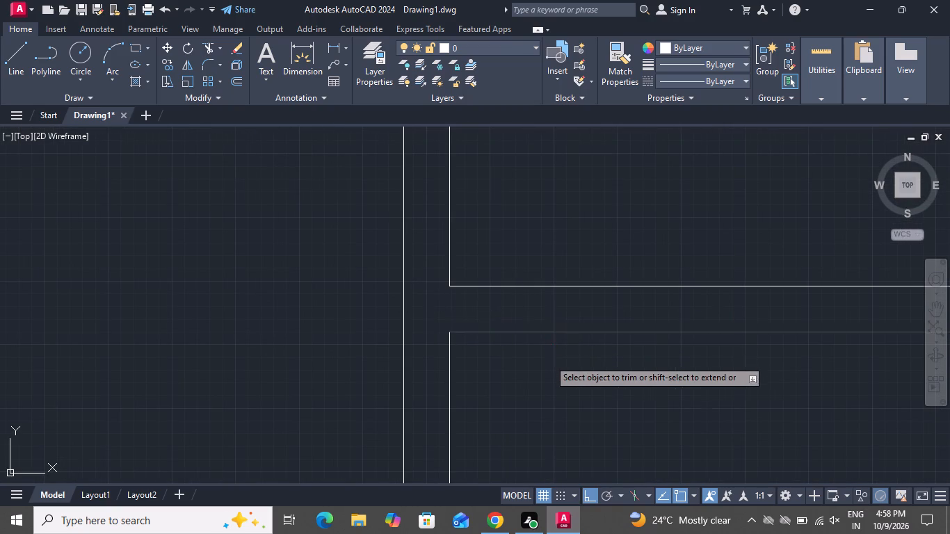
scroll(549, 359, down, 1)
scroll(548, 362, up, 1)
scroll(548, 364, down, 4)
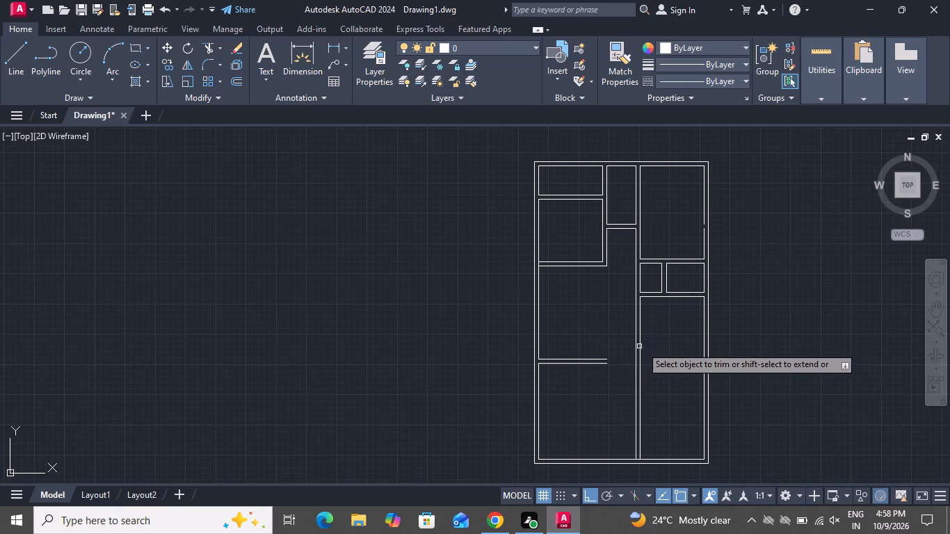
right_click(691, 355)
click(755, 186)
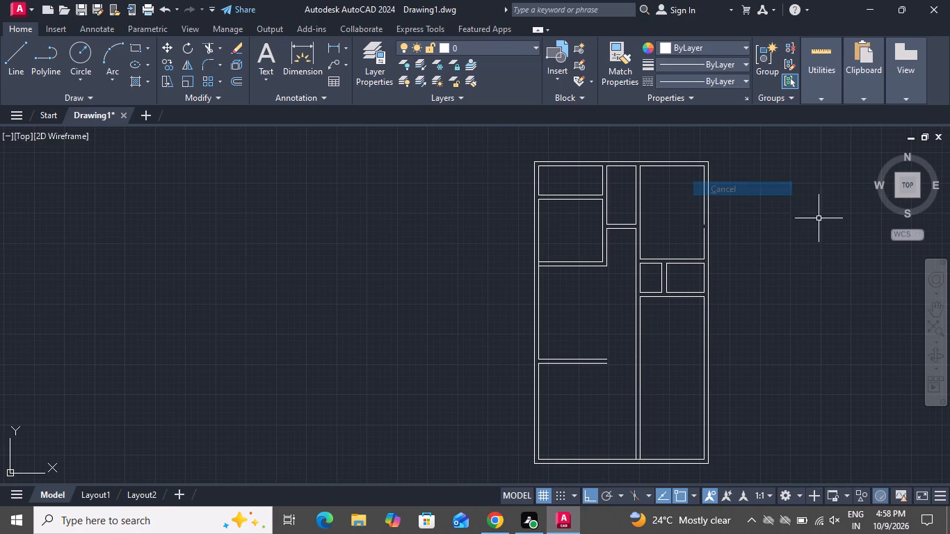
Extend both lines of the lower-left horizontal partition to the central vertical wall, and end the Extend command.
key(w)
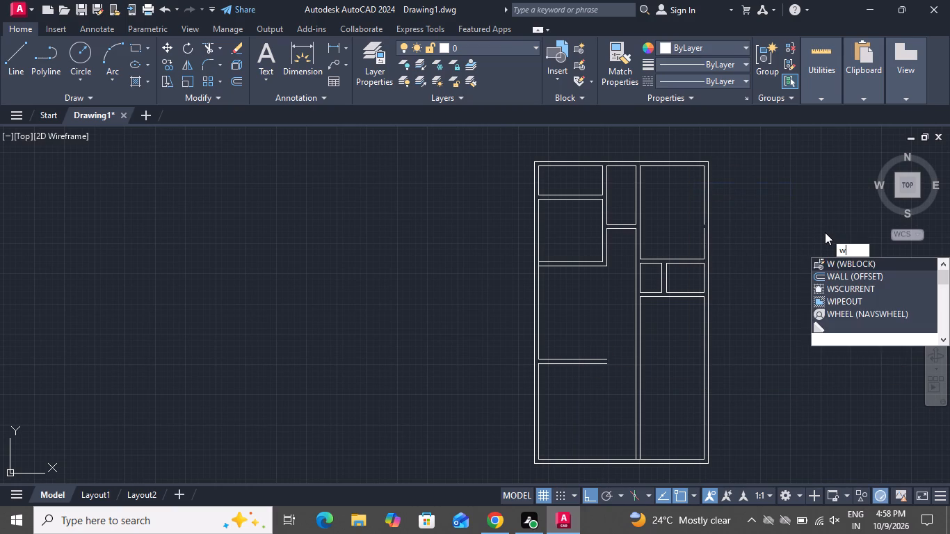
key(BackSpace)
key(e)
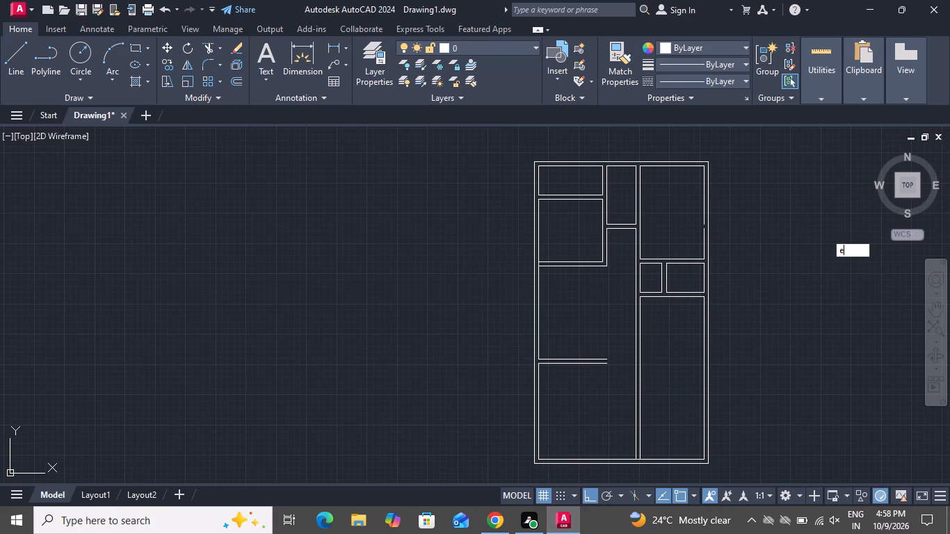
text(x)
key(space)
key(space)
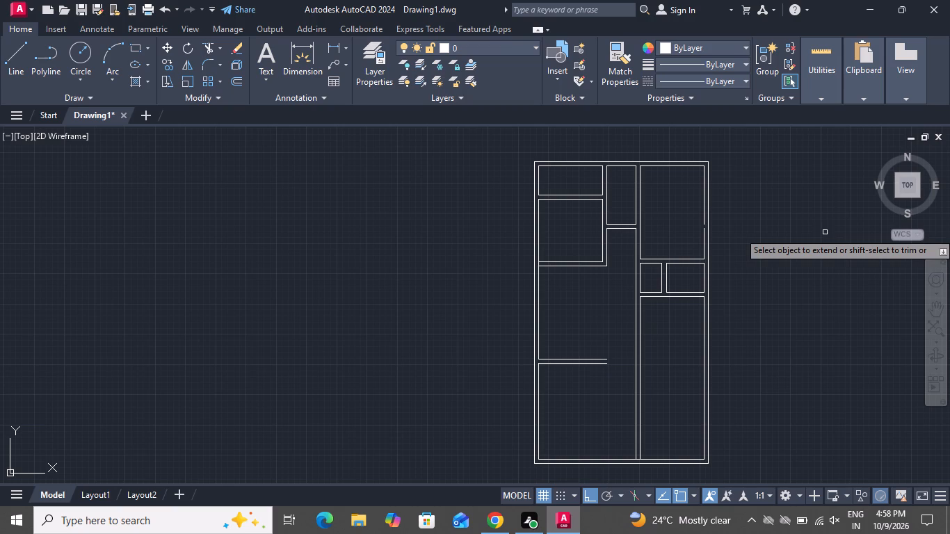
click(603, 359)
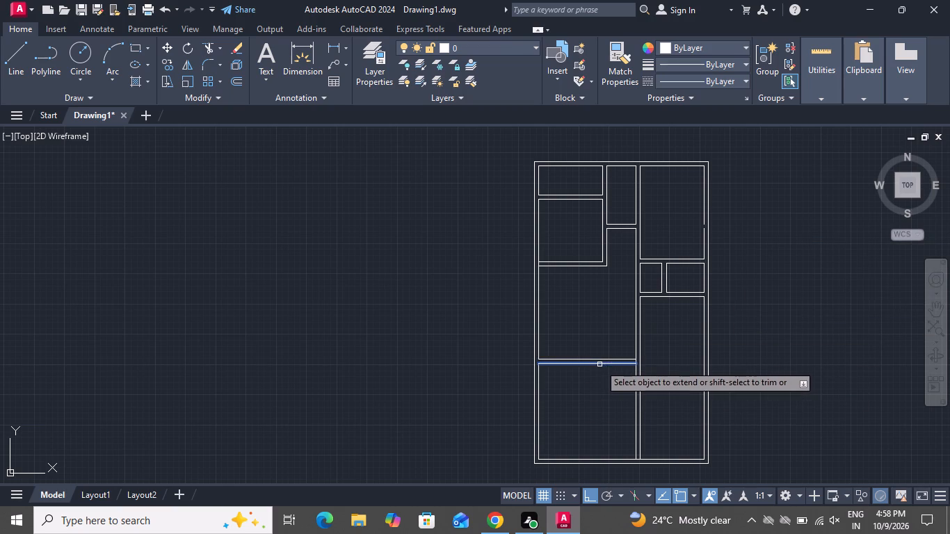
click(599, 364)
scroll(632, 357, up, 3)
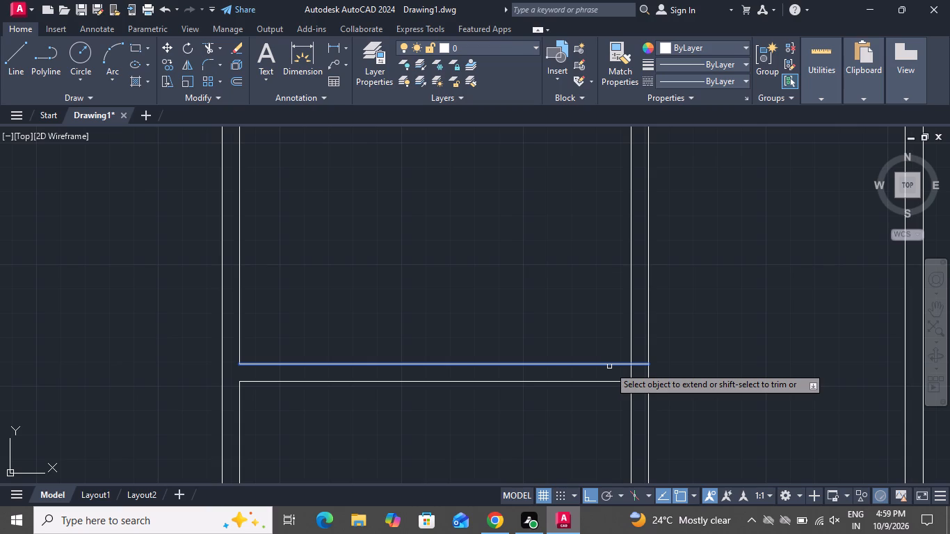
scroll(95, 227, down, 4)
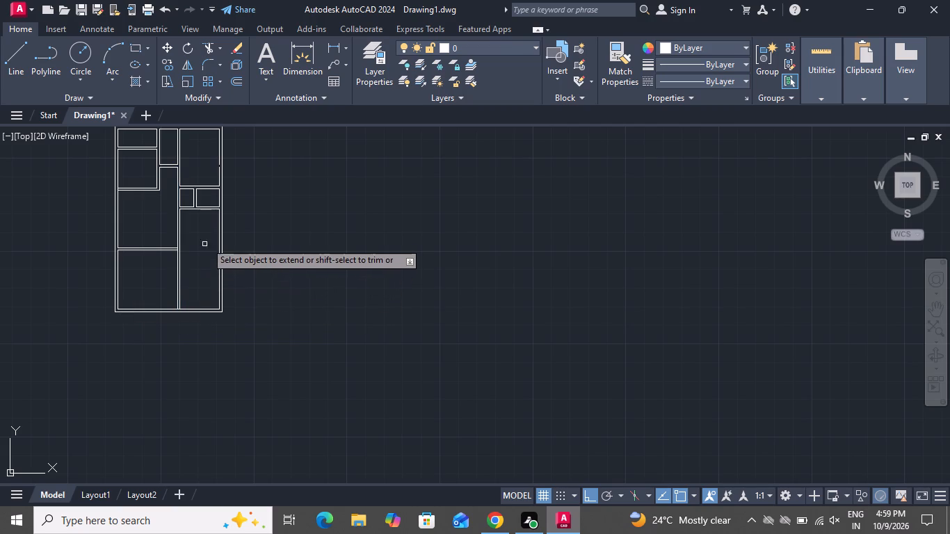
scroll(207, 200, up, 3)
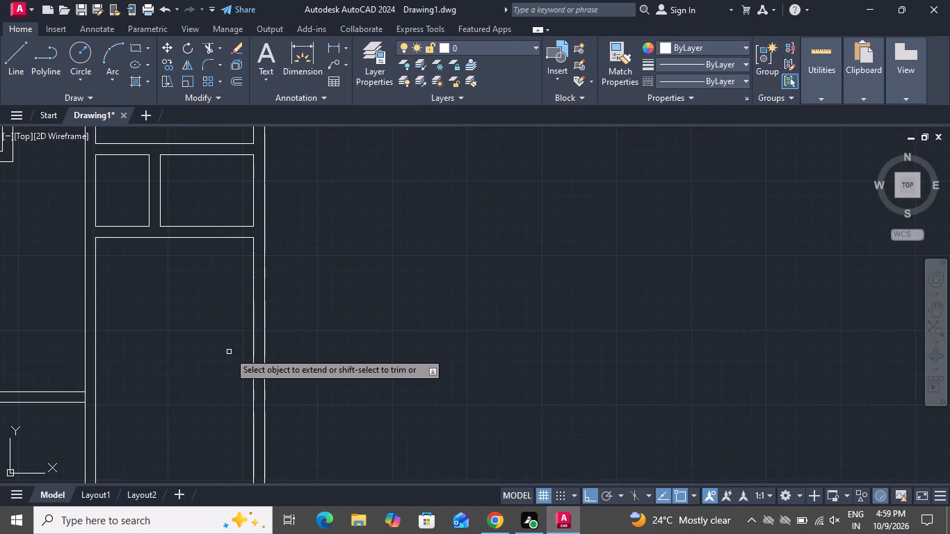
key(Escape)
Offset the top line of the lower-right room 14' downward, and offset the new line 9" downward to form a partition.
text(o t)
key(space)
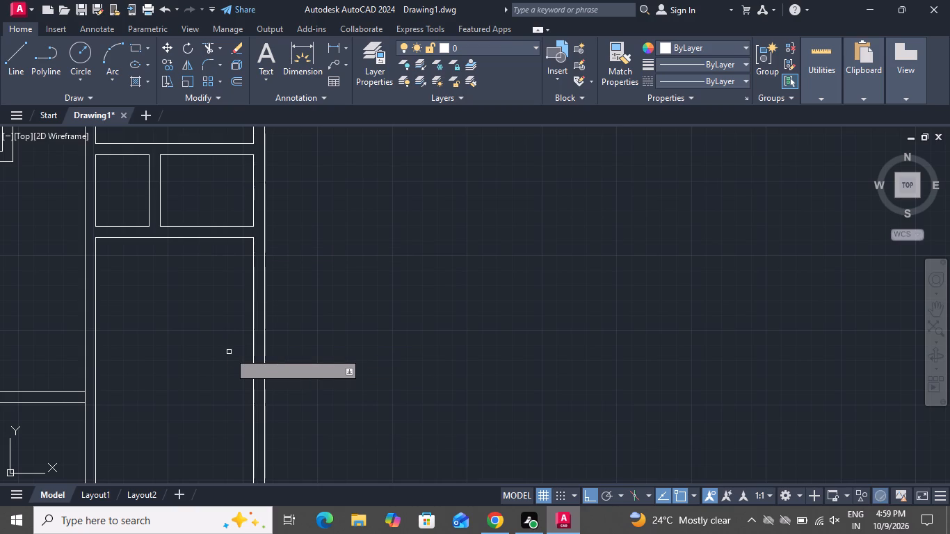
click(220, 238)
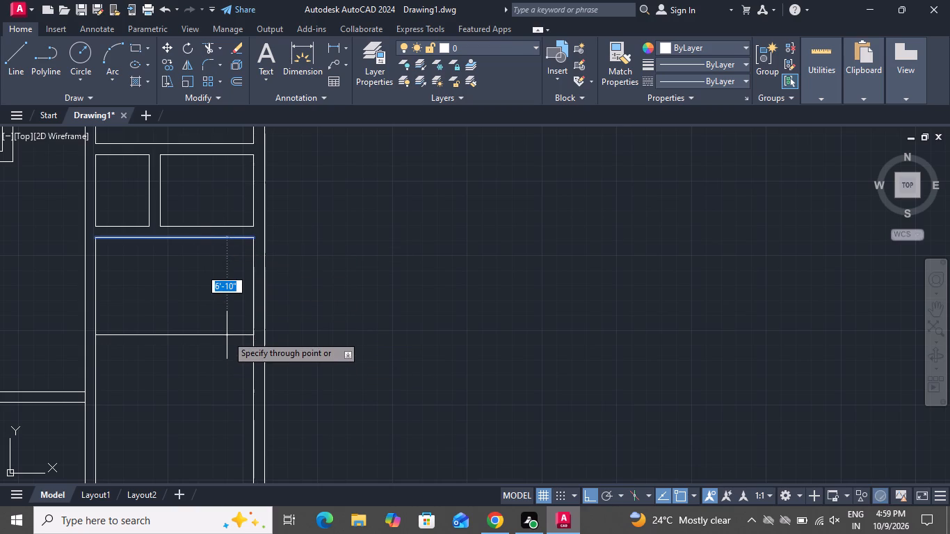
key(1)
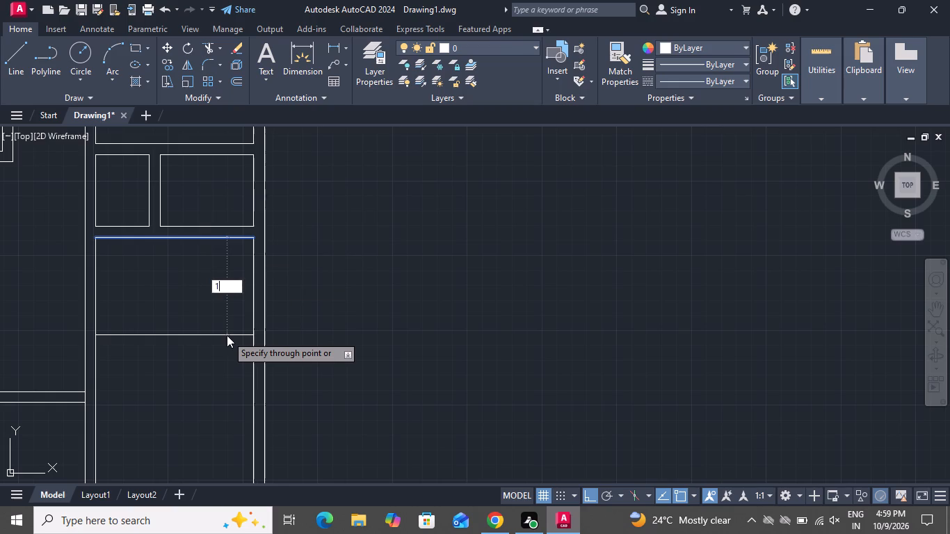
key(4)
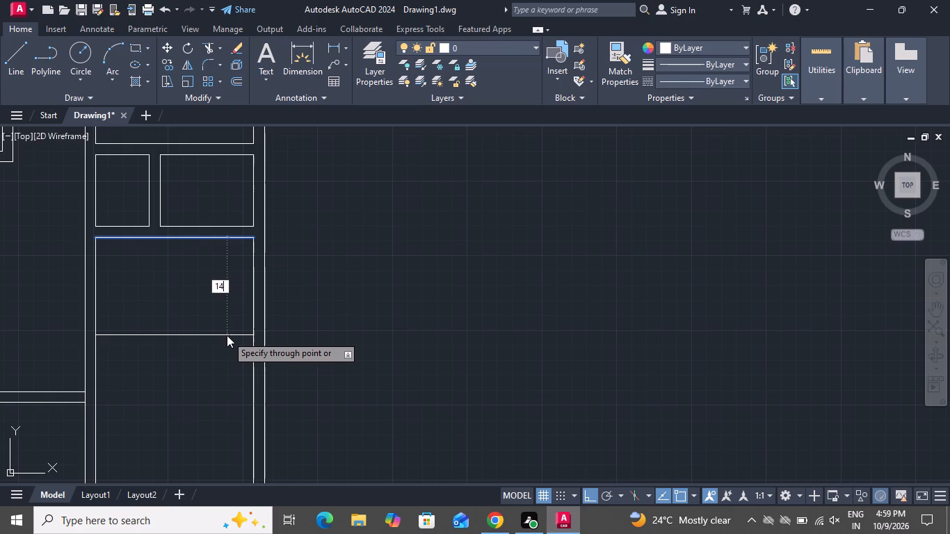
key(apostrophe)
key(Return)
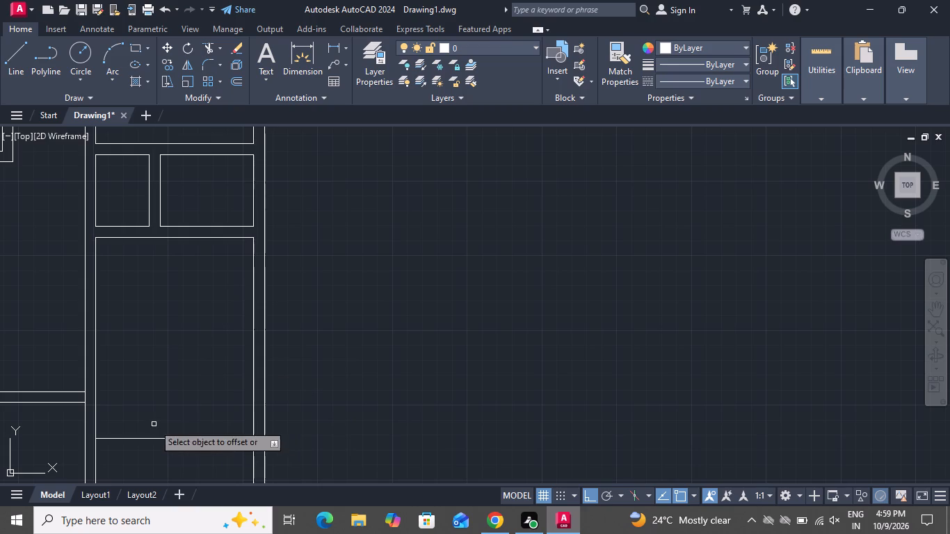
click(163, 442)
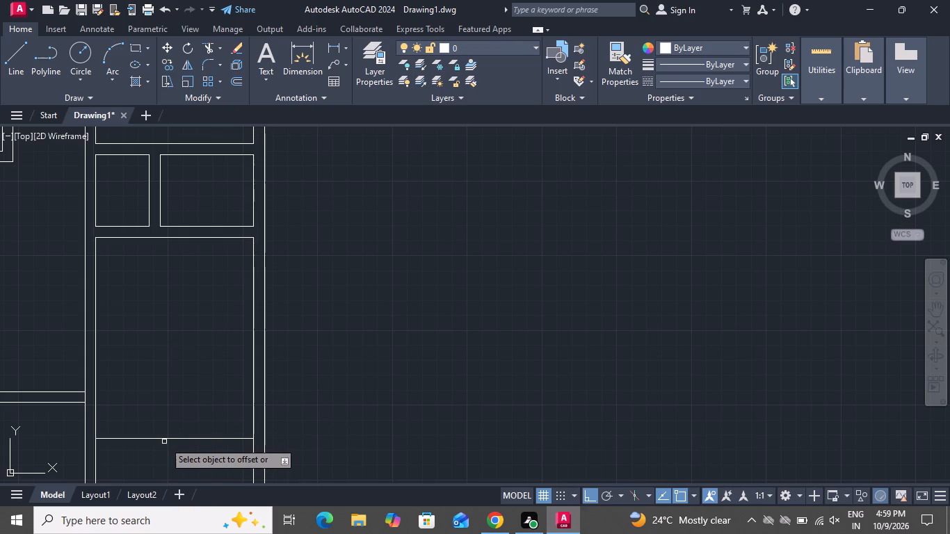
click(164, 439)
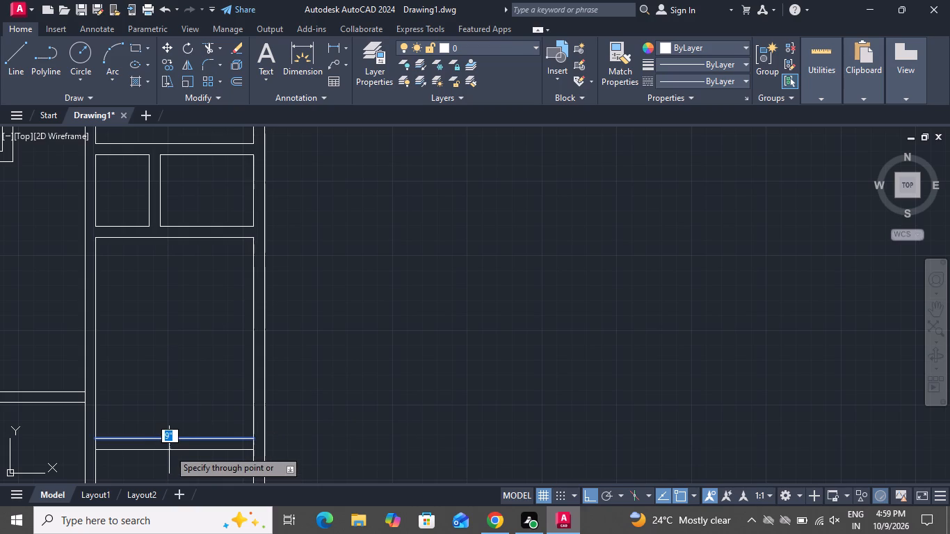
key(9)
key(shift+quotedbl)
key(Return)
Offset the new partition's lower line 5' downward, and offset that line 9" downward to form a second horizontal partition.
scroll(245, 443, down, 2)
scroll(263, 328, down, 1)
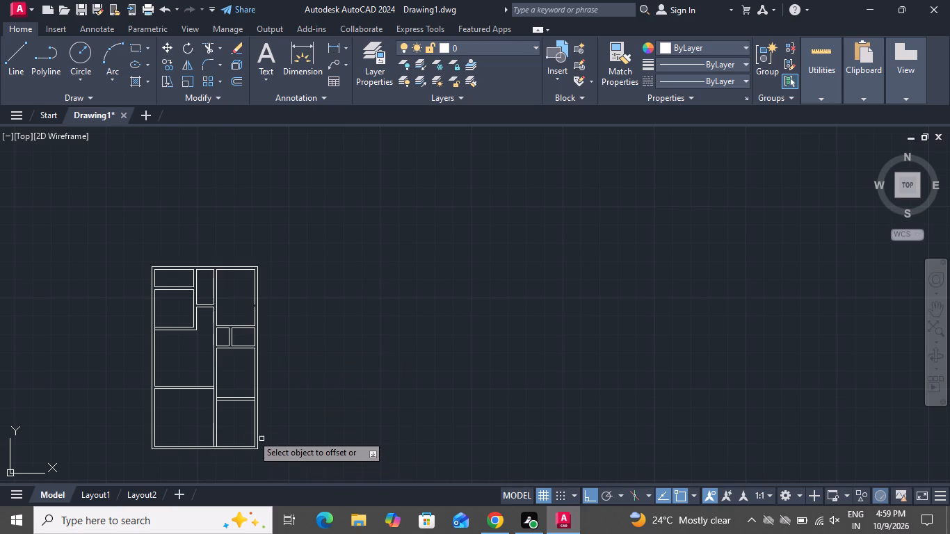
scroll(231, 422, up, 1)
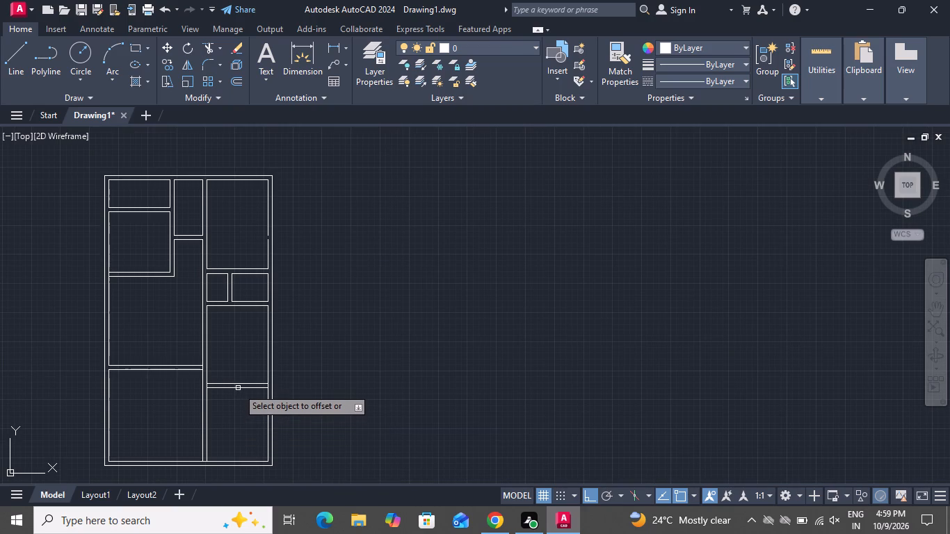
click(240, 388)
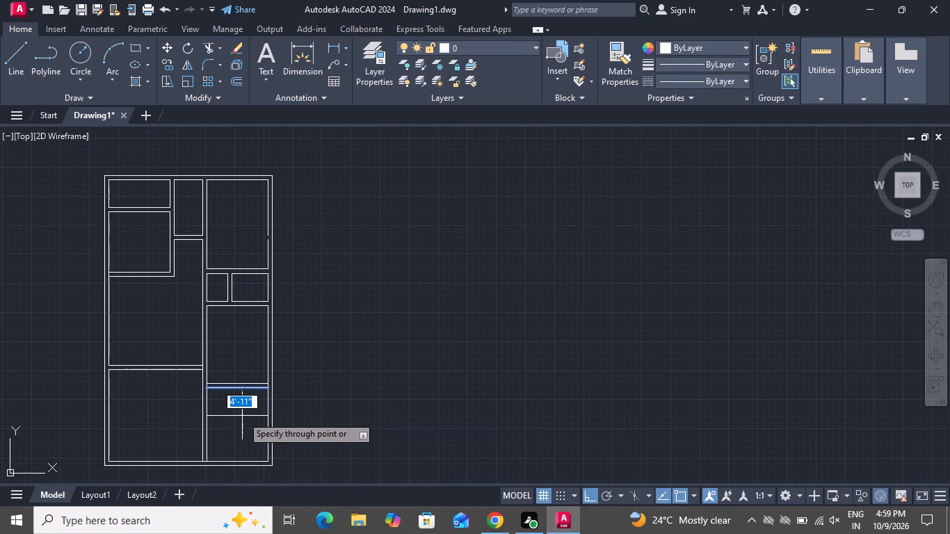
key(5)
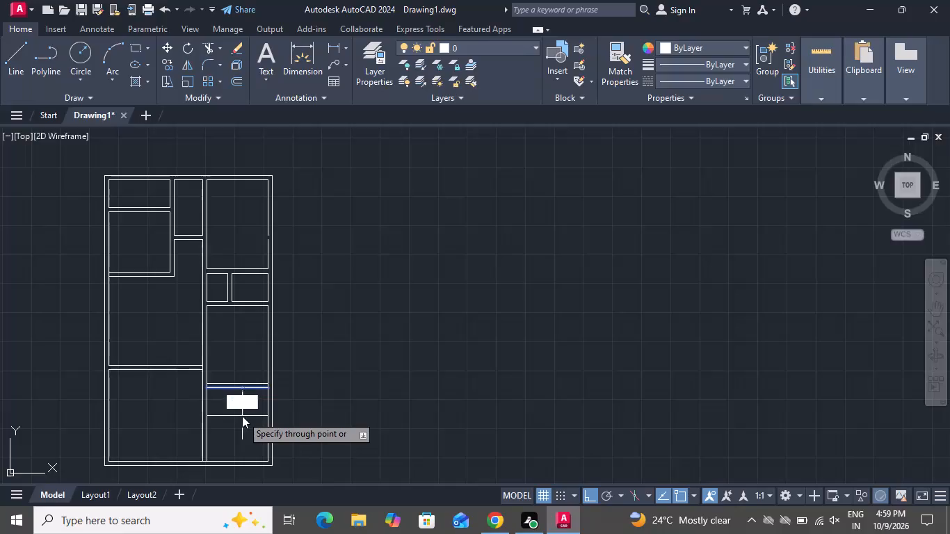
key(apostrophe)
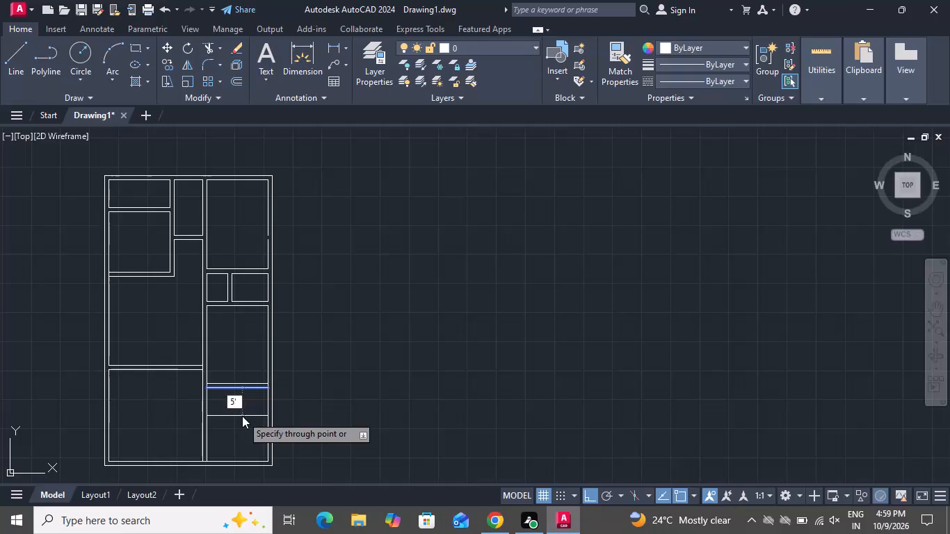
key(Return)
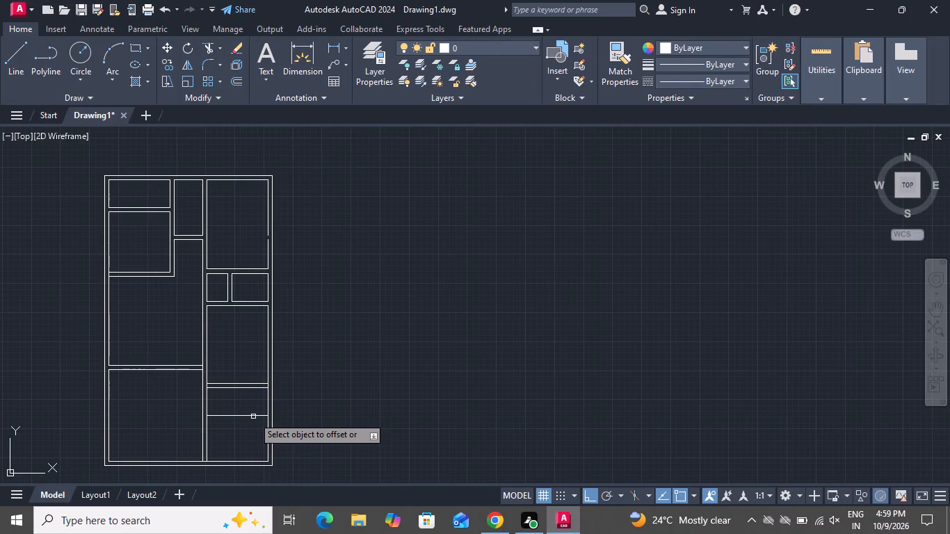
click(253, 416)
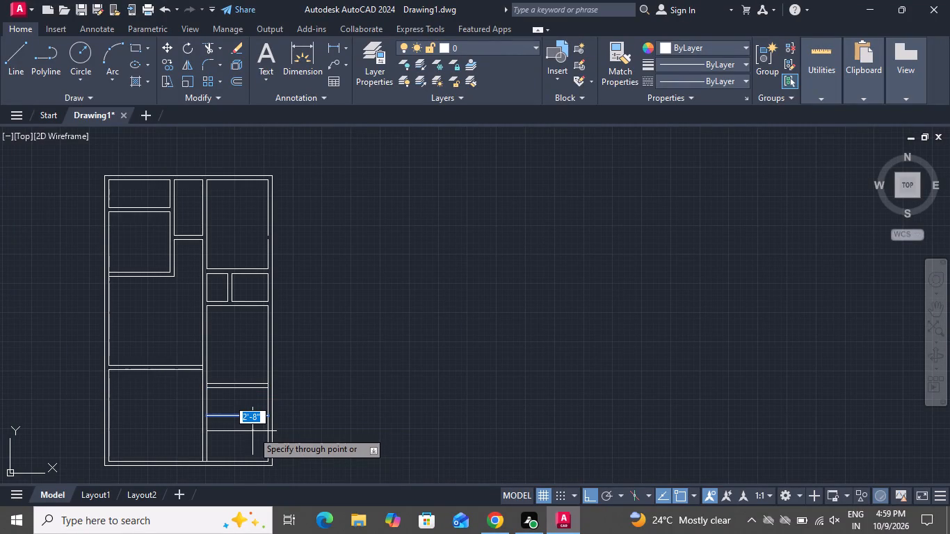
key(9)
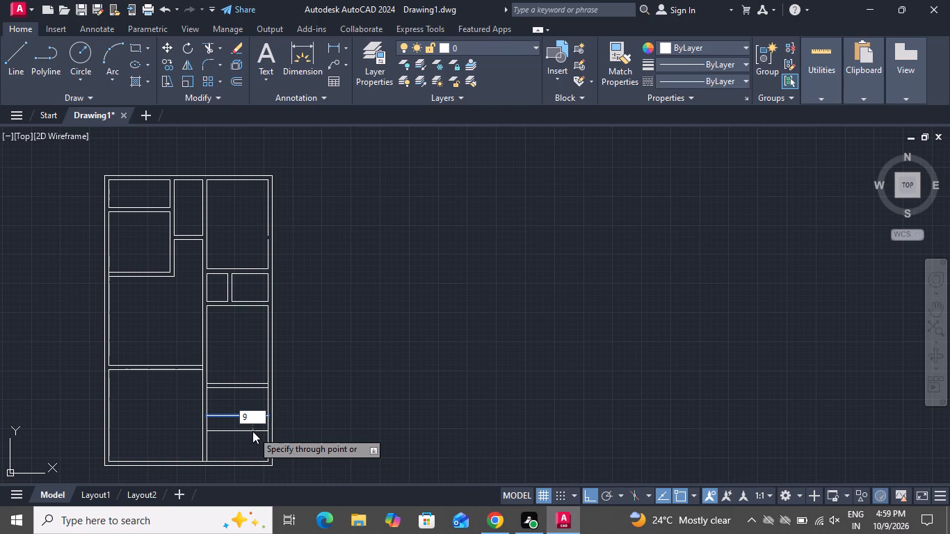
key(shift+quotedbl)
key(Return)
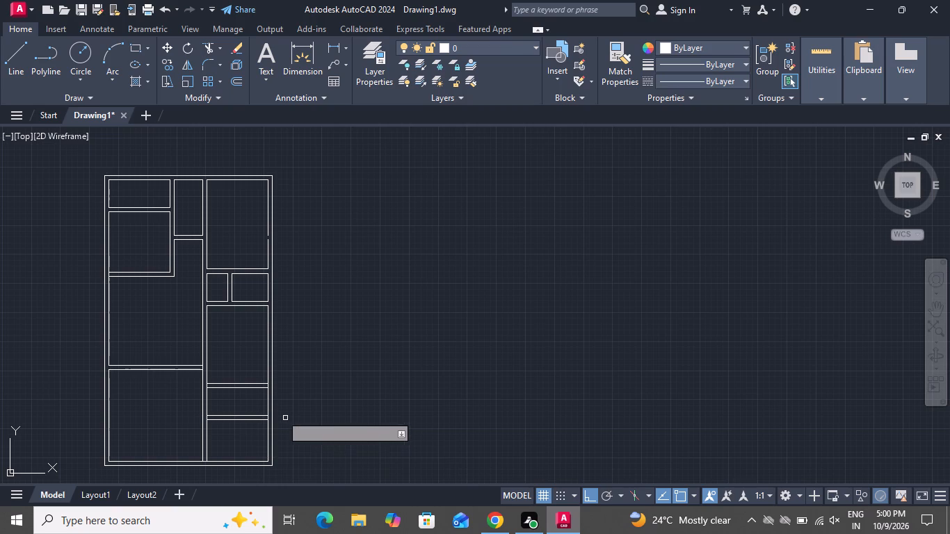
Offset the right outer wall's inner line 6'6" inward, offset that line 9" further inward as a vertical partition, and end Offset.
click(268, 403)
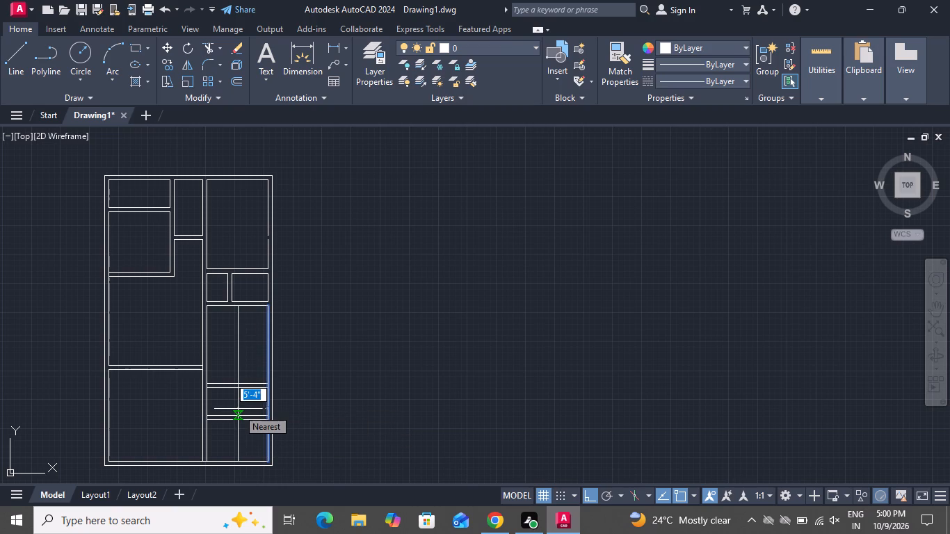
key(6)
key(apostrophe)
key(6)
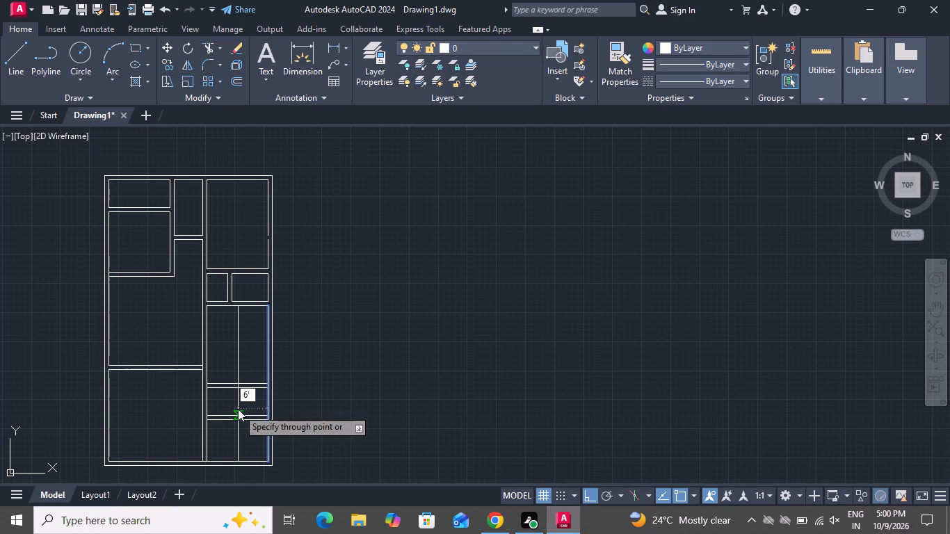
key(shift+quotedbl)
key(Return)
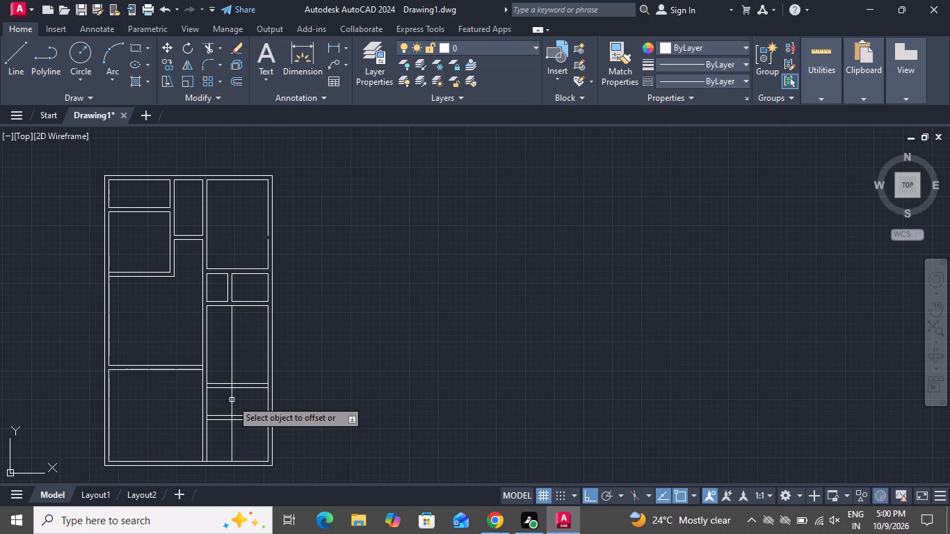
click(232, 400)
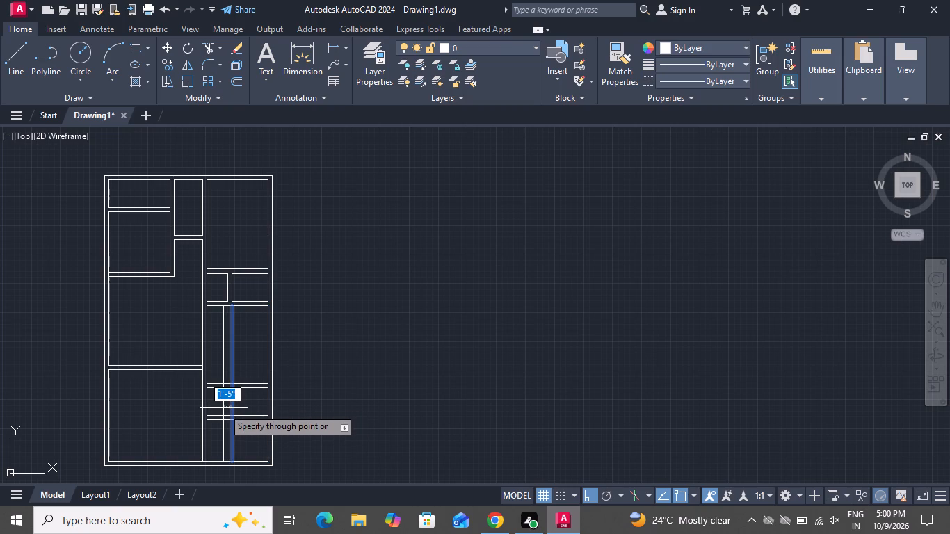
key(9)
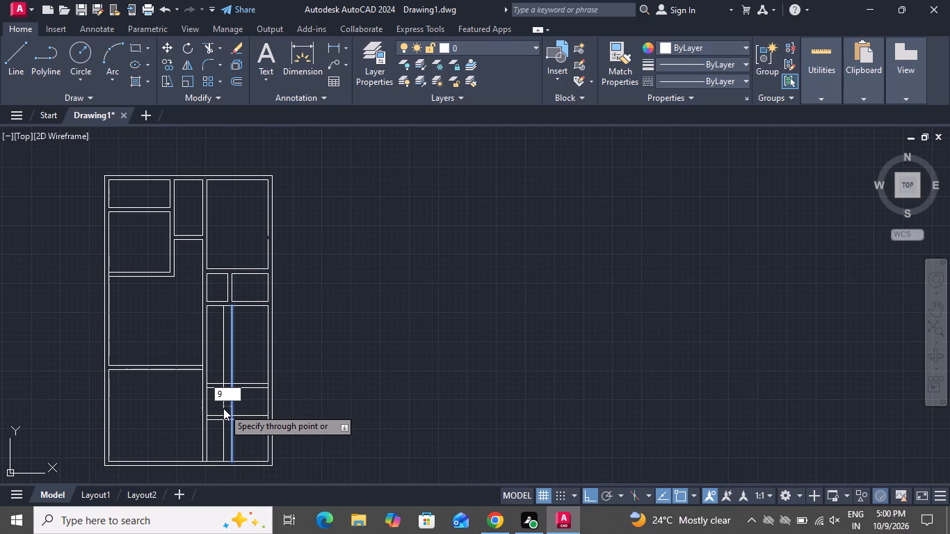
key(shift+quotedbl)
key(Return)
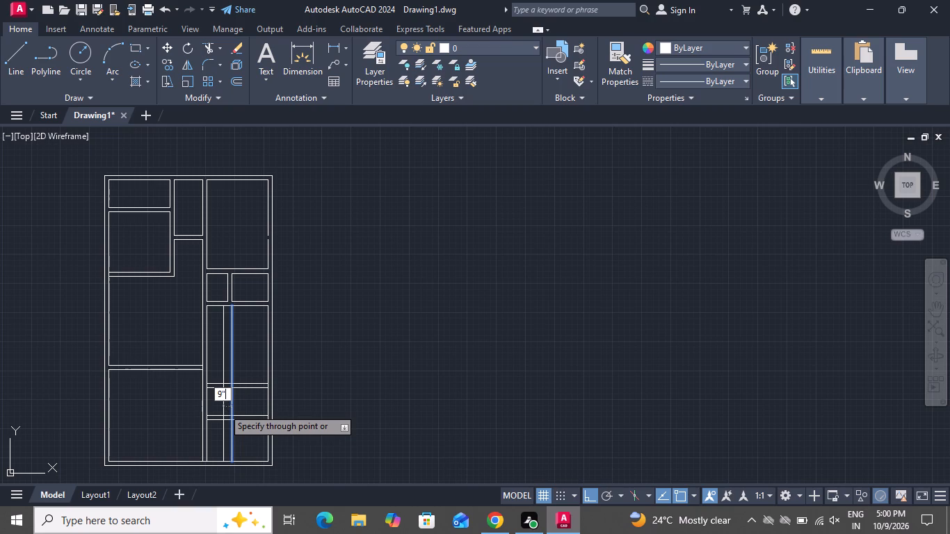
right_click(332, 289)
click(383, 308)
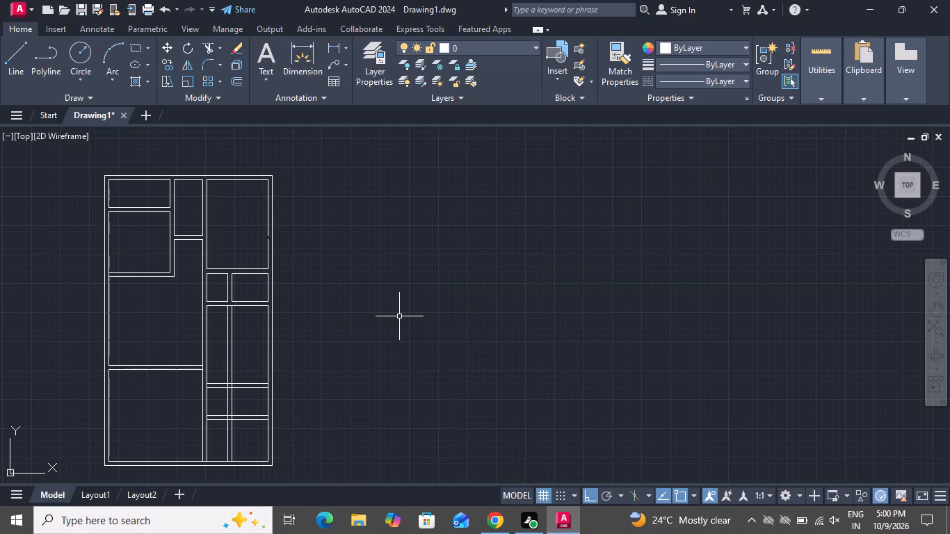
Trim the new vertical partition's two lines below the lower and above the upper of the two new horizontal partitions.
text(tr)
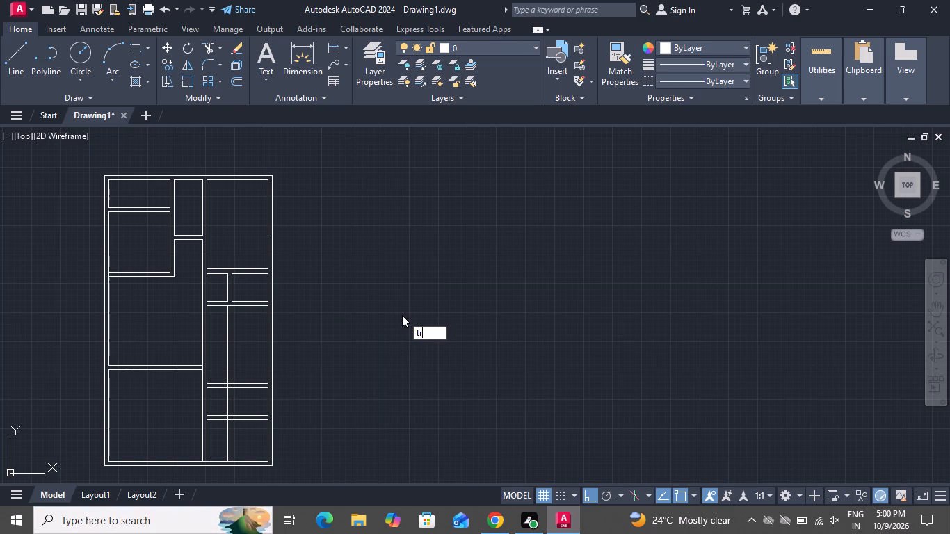
key(space)
key(space)
scroll(226, 445, up, 2)
scroll(227, 442, down, 1)
scroll(227, 442, up, 1)
click(250, 433)
click(216, 441)
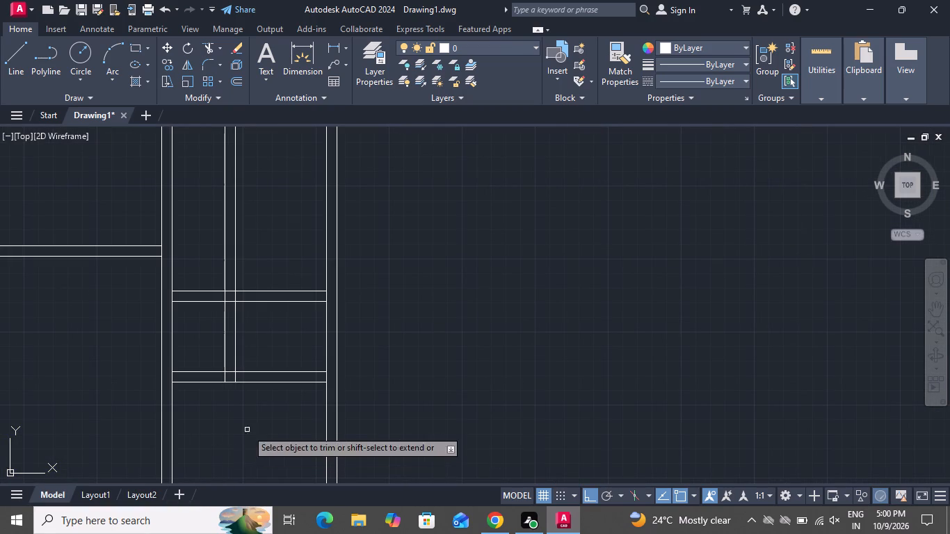
scroll(228, 286, down, 3)
click(248, 261)
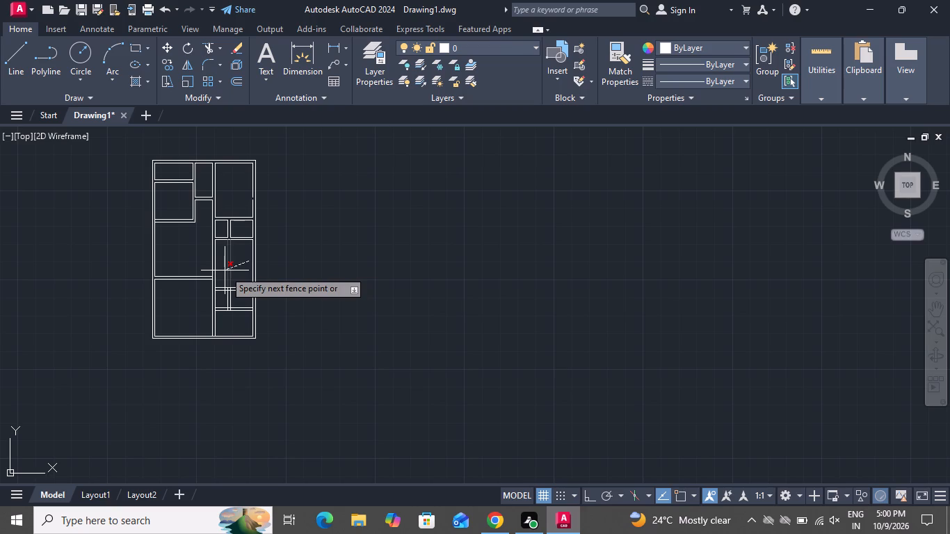
click(225, 270)
scroll(225, 283, up, 3)
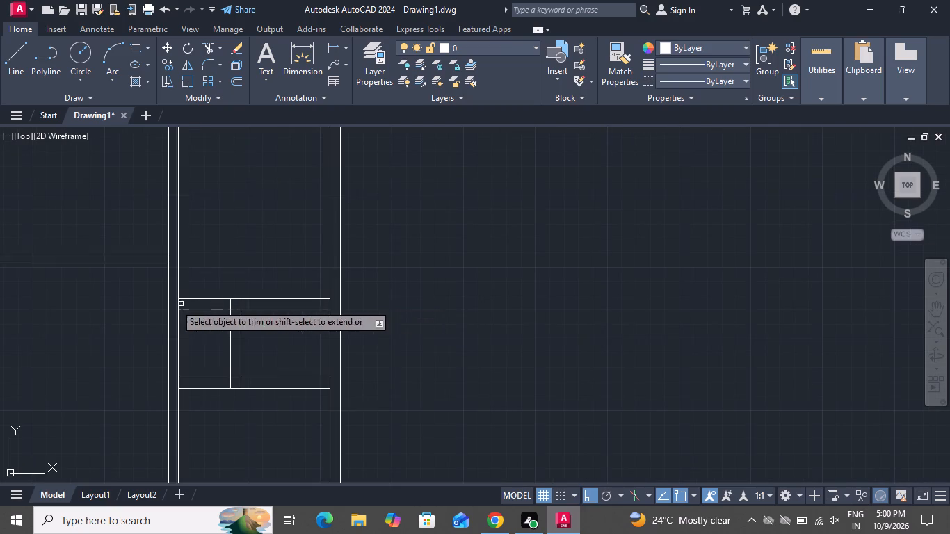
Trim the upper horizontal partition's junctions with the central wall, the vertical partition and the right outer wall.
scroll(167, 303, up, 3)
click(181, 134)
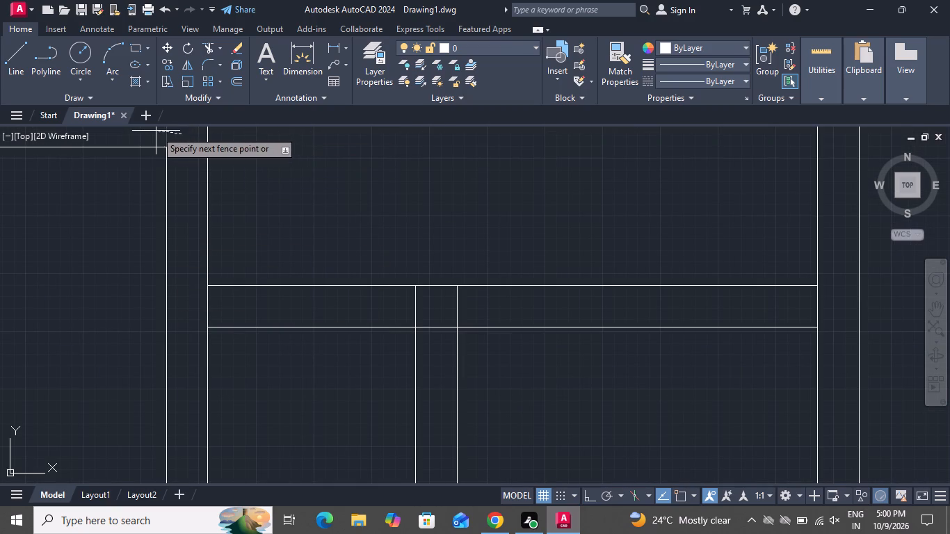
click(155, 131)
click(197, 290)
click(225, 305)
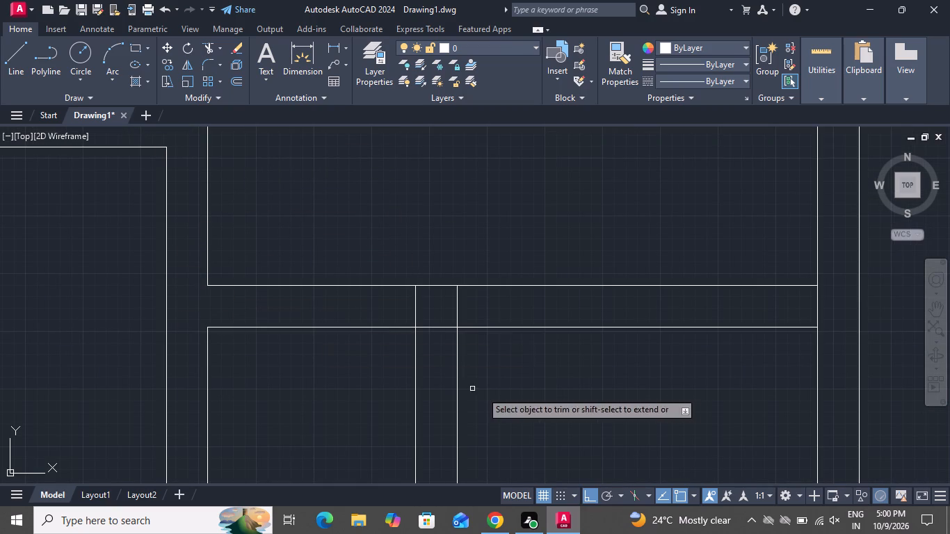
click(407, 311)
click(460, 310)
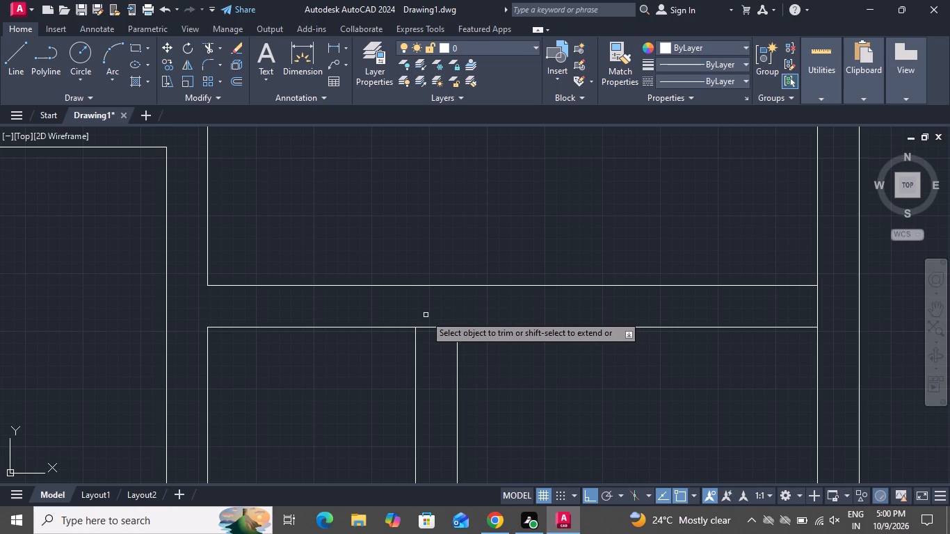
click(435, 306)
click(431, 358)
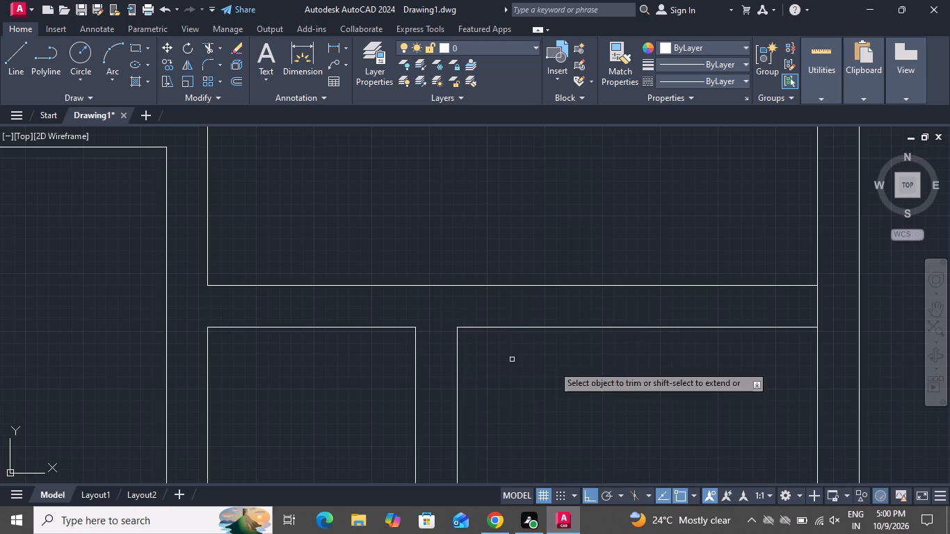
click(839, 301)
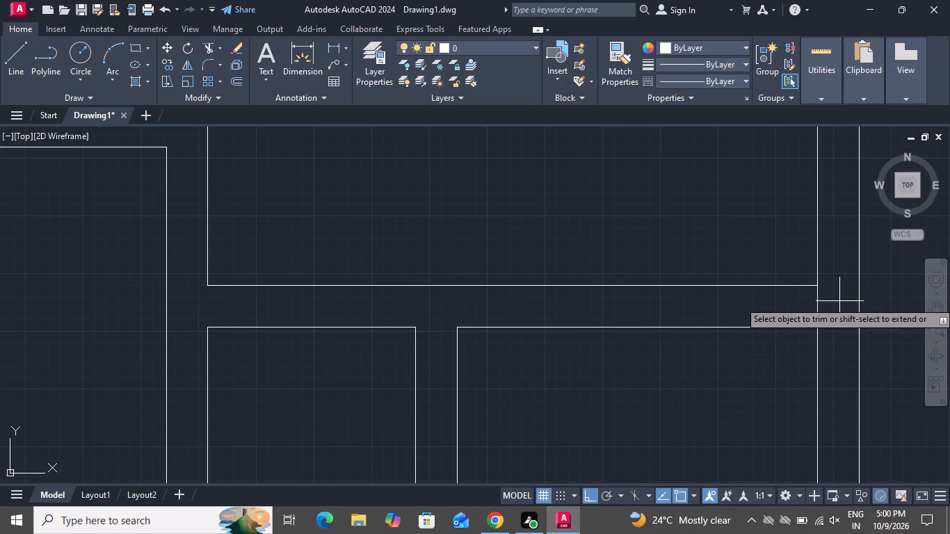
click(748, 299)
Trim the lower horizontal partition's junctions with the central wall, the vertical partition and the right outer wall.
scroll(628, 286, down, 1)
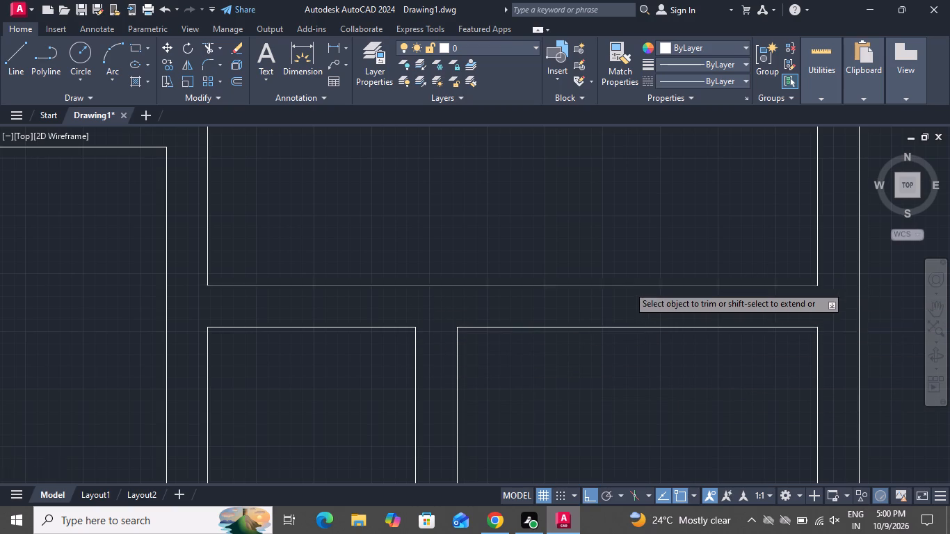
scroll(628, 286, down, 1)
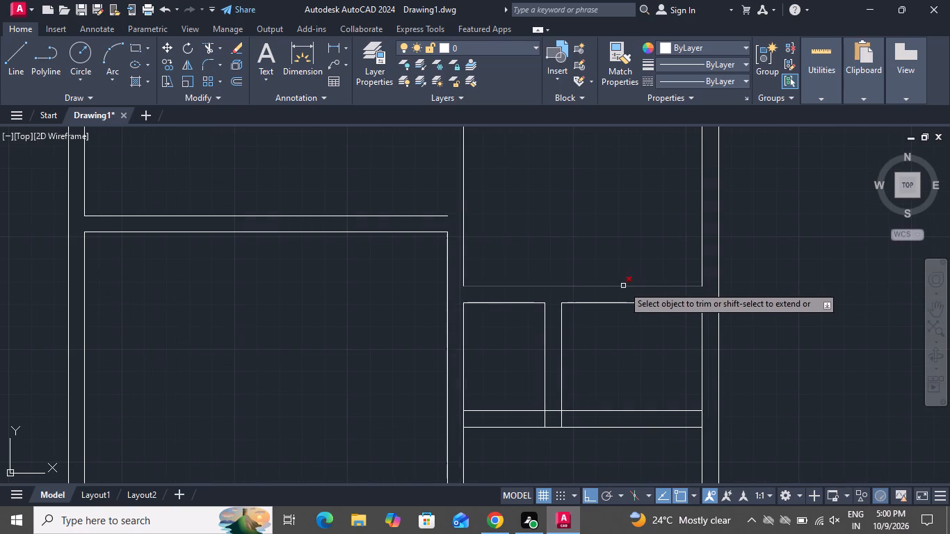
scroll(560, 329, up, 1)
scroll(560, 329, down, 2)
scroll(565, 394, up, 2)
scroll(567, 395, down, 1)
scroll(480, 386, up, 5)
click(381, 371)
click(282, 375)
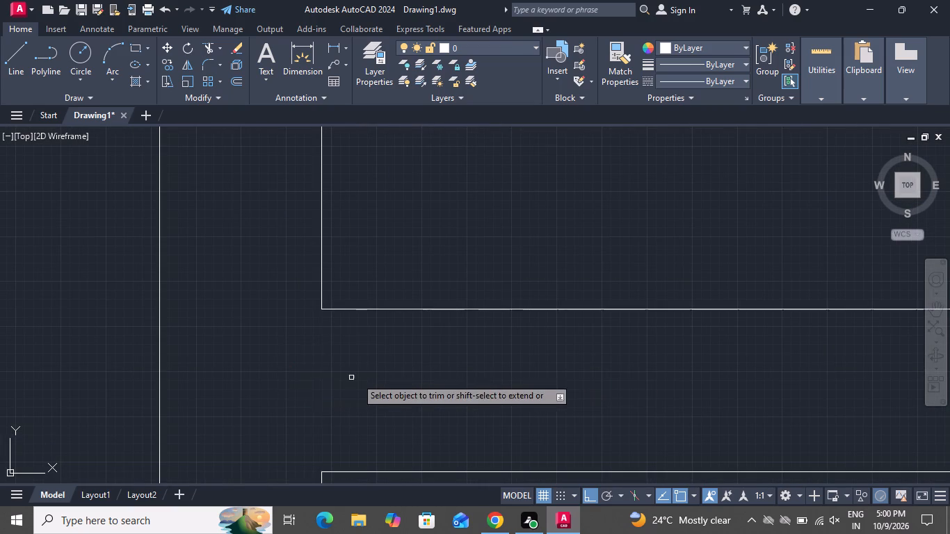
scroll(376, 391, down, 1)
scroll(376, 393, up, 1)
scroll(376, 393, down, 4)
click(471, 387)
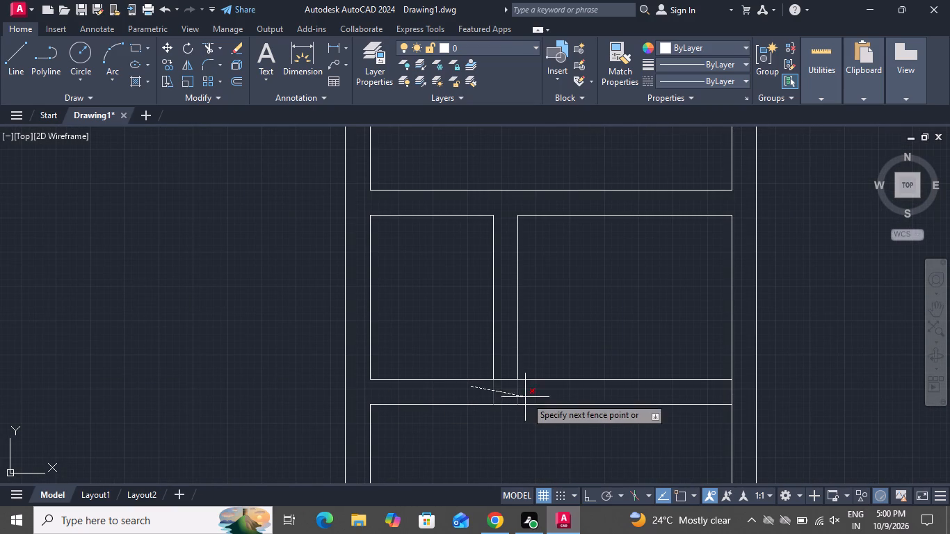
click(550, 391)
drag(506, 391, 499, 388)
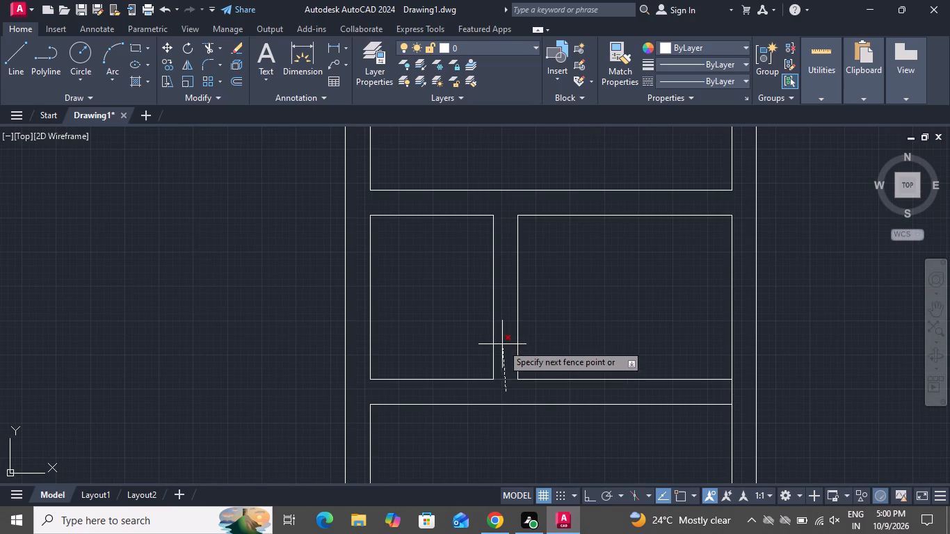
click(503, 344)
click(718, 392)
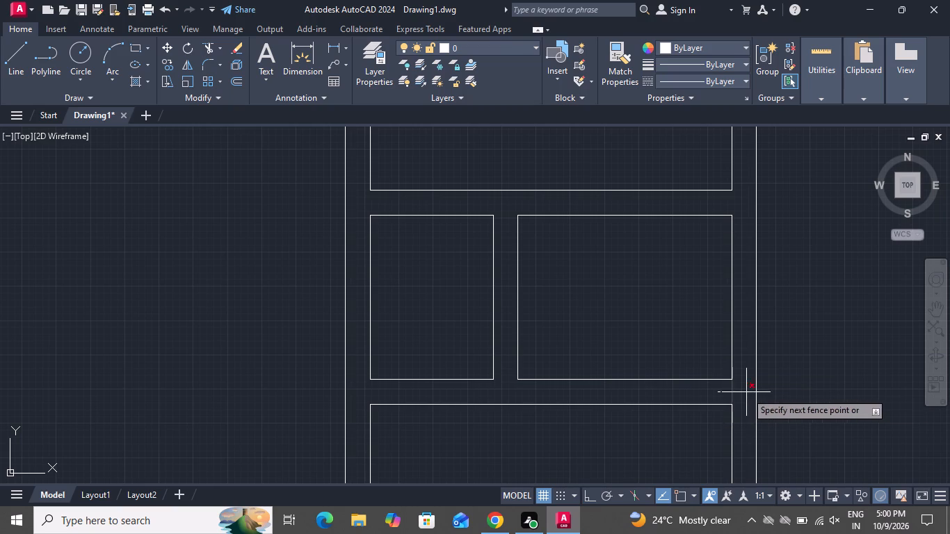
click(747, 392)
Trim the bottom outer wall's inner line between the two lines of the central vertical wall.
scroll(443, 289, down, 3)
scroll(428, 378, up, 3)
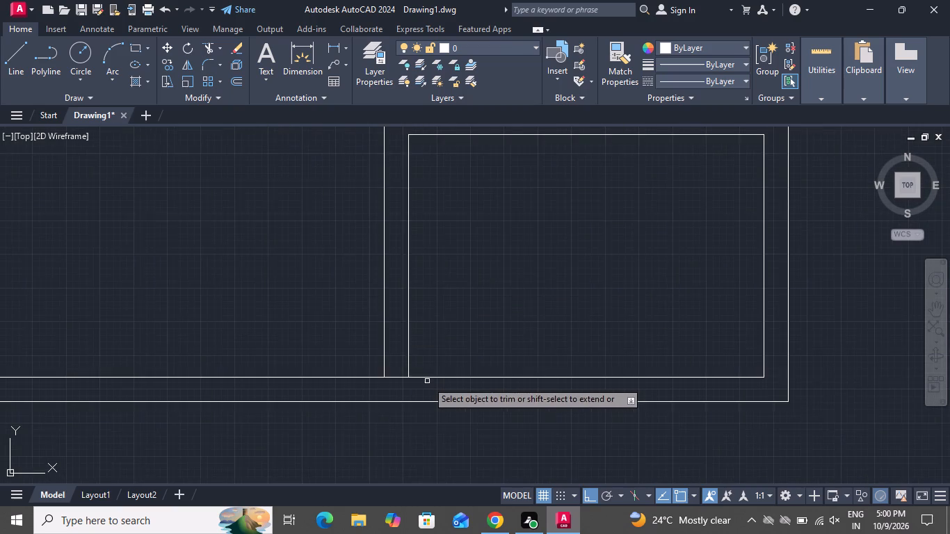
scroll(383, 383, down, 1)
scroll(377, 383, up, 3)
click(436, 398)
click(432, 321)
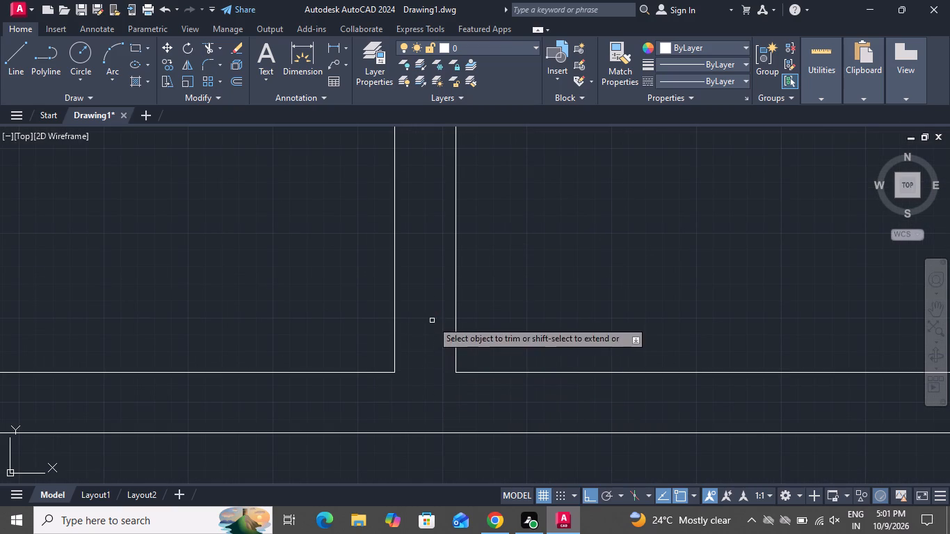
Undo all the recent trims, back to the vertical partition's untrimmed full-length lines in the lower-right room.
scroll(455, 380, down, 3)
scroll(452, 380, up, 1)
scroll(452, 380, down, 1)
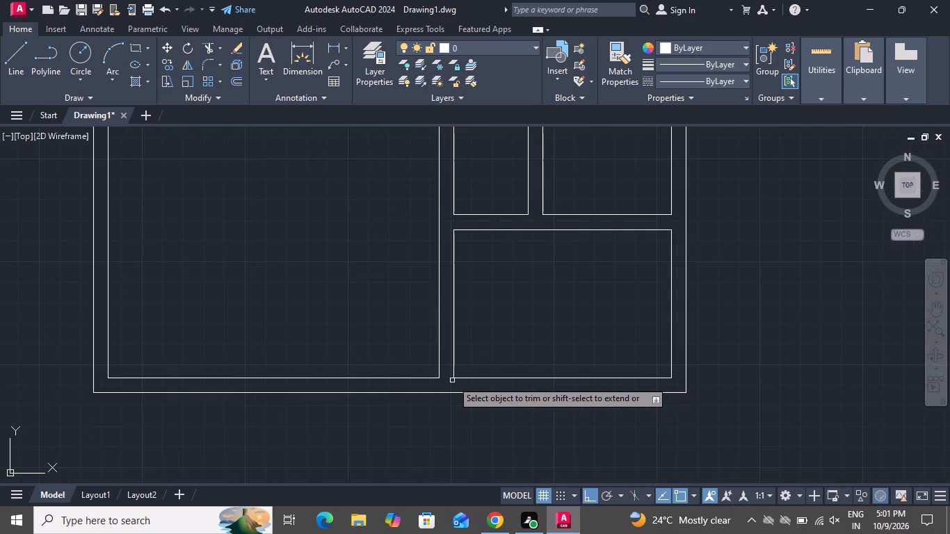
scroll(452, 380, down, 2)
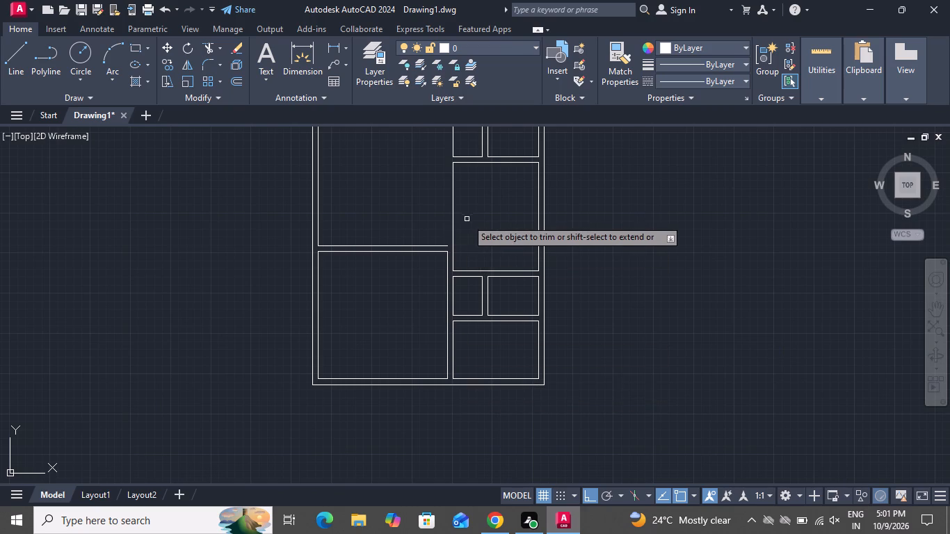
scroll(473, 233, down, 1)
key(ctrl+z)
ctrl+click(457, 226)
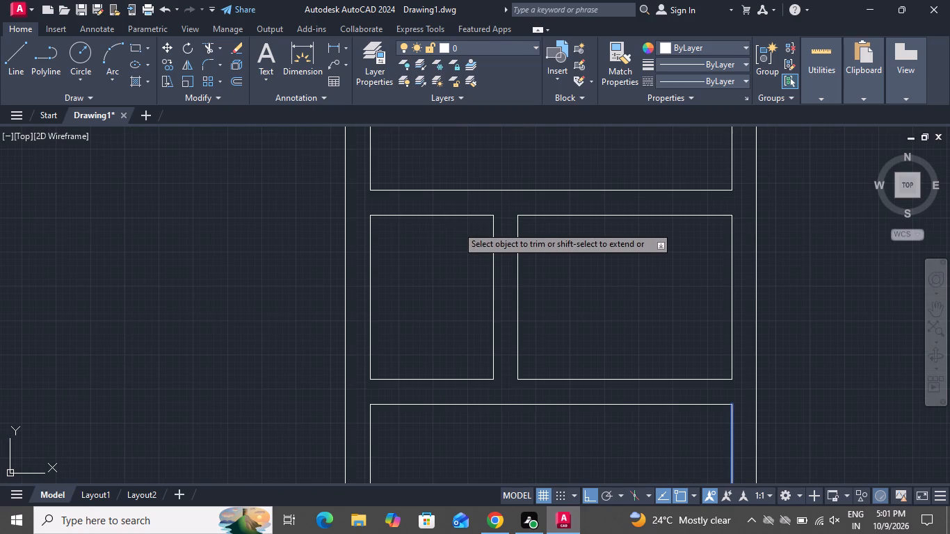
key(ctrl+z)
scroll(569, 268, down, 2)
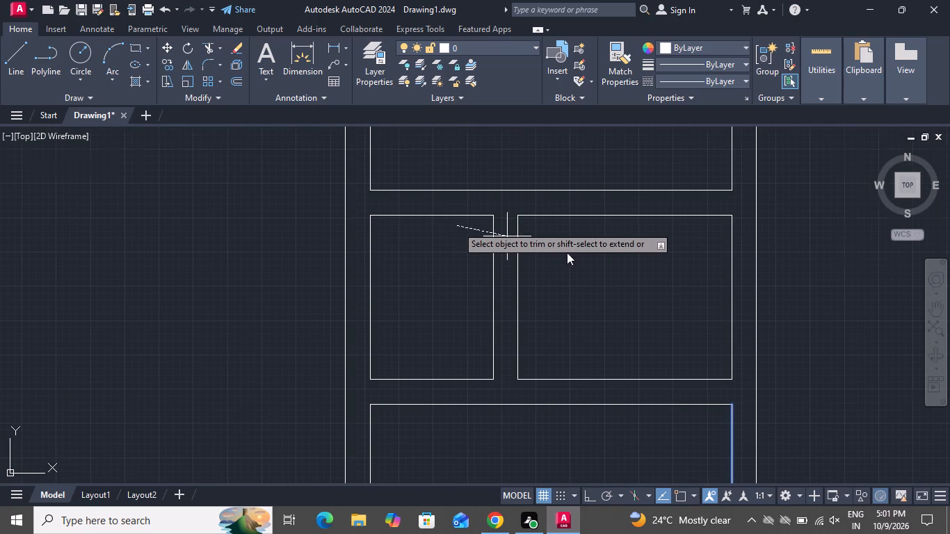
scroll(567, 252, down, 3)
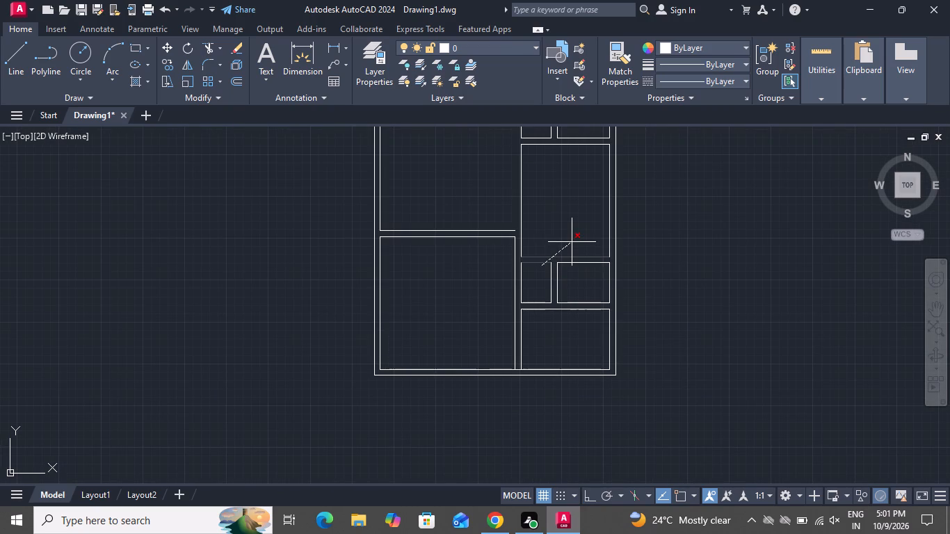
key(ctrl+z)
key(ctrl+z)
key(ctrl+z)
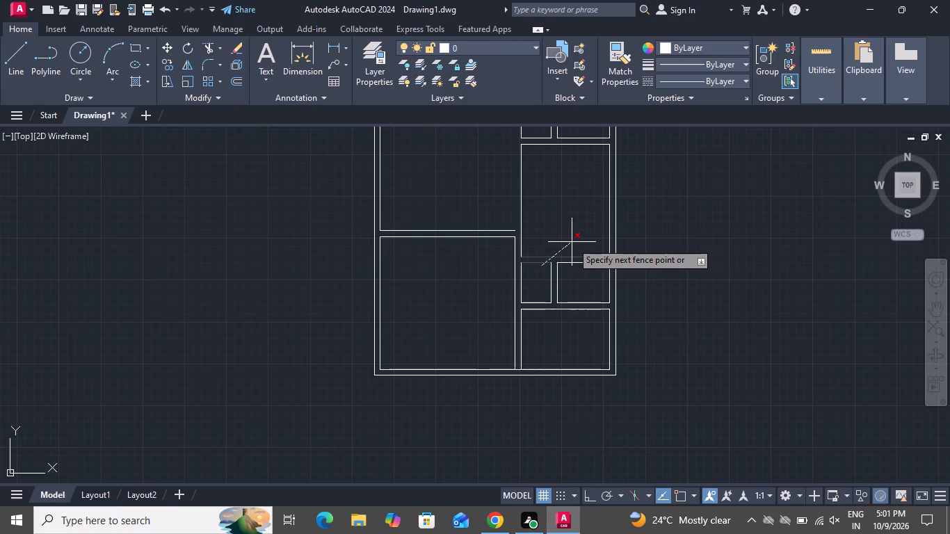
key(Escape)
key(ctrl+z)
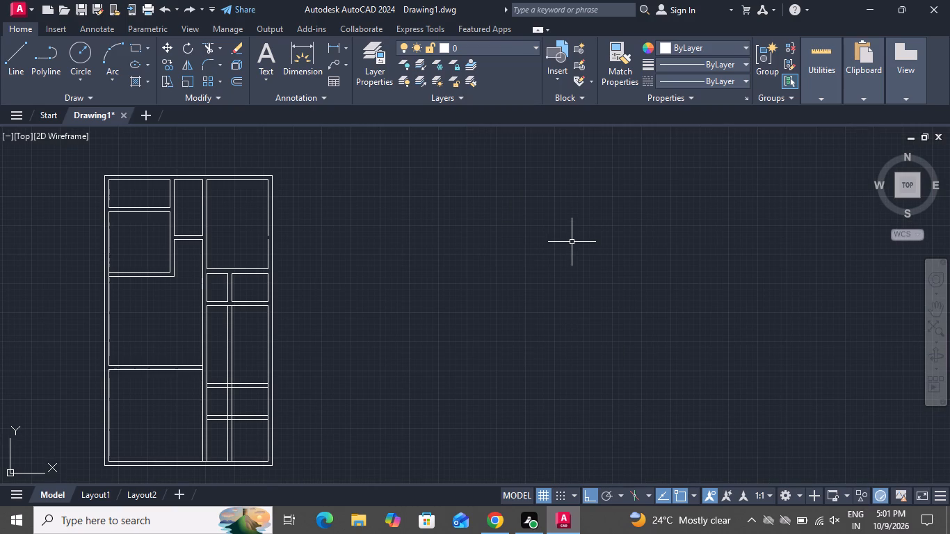
Trim the vertical partition's two lines above the upper horizontal partition in the lower-right room.
text(tr)
key(space)
key(space)
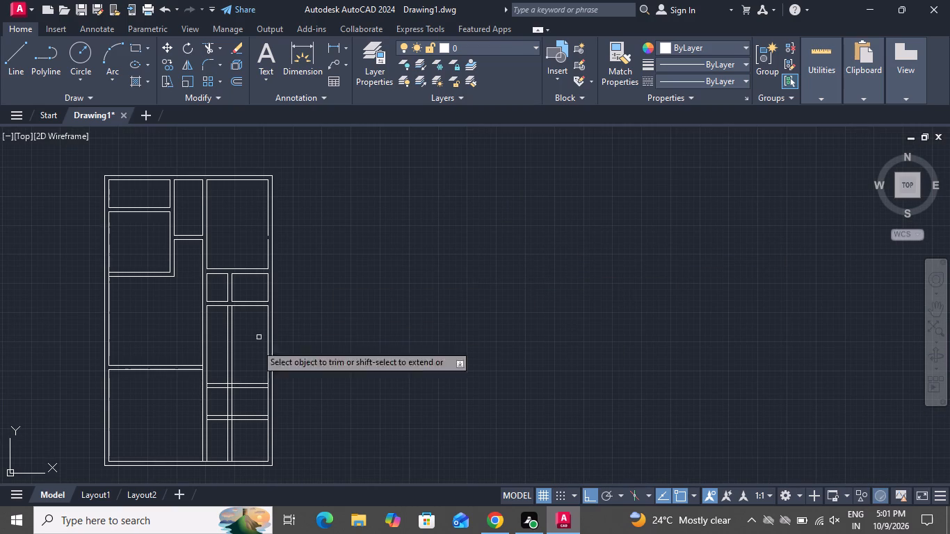
click(241, 345)
click(227, 355)
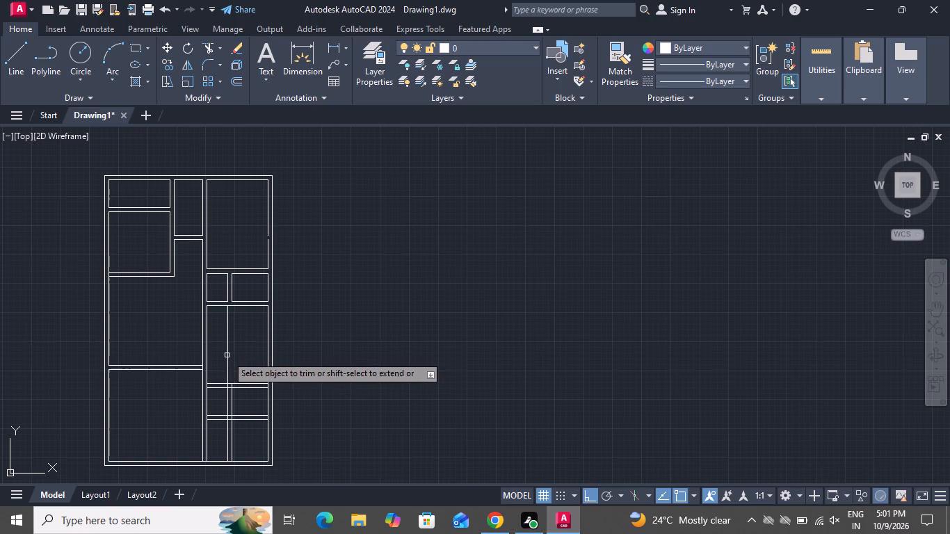
click(245, 339)
click(222, 342)
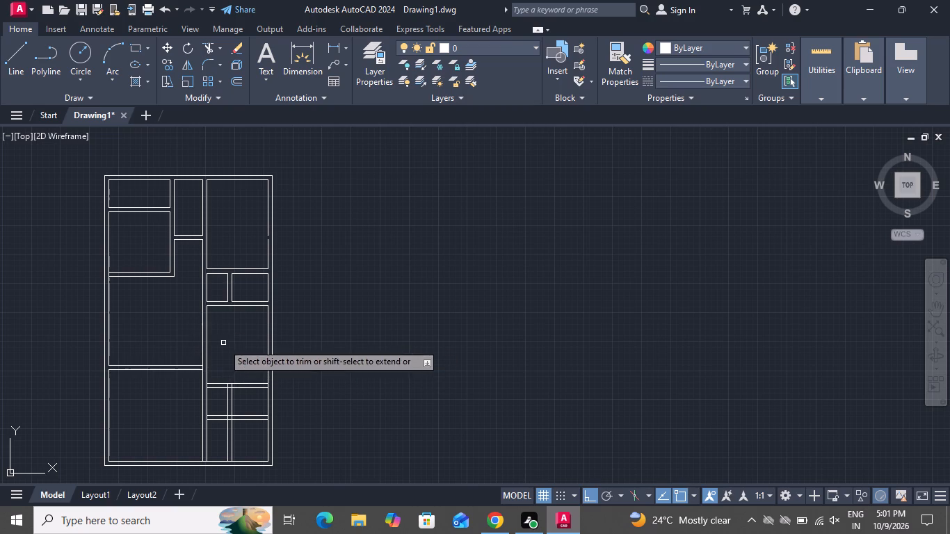
Trim the vertical partition's two lines between the lower horizontal partition and the bottom outer wall.
scroll(216, 395, up, 3)
scroll(215, 389, down, 1)
scroll(215, 388, up, 1)
scroll(215, 387, down, 1)
scroll(259, 391, up, 1)
scroll(259, 391, down, 1)
scroll(269, 341, up, 1)
scroll(272, 340, down, 1)
scroll(276, 334, up, 1)
scroll(296, 282, down, 1)
scroll(324, 222, up, 1)
scroll(324, 222, down, 1)
scroll(324, 222, up, 1)
scroll(324, 222, down, 1)
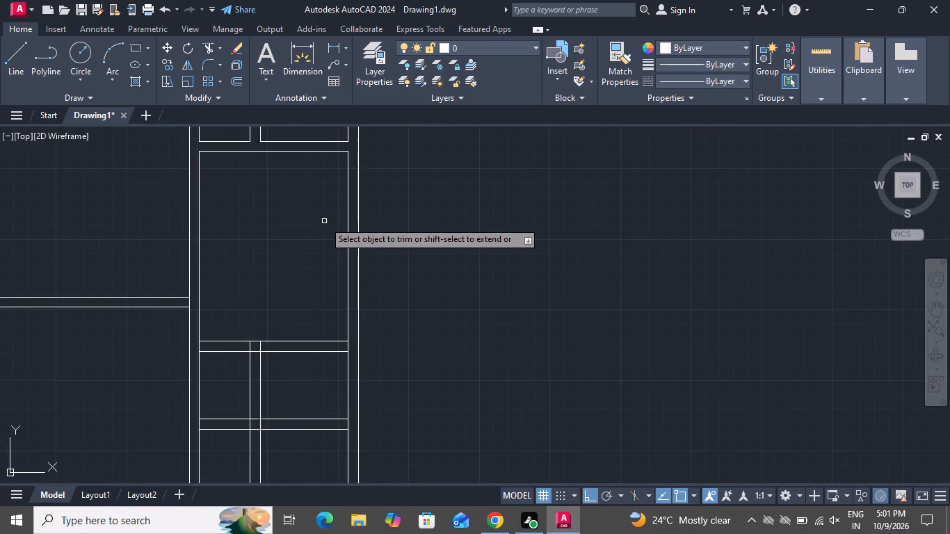
scroll(324, 221, down, 2)
scroll(325, 231, up, 1)
scroll(325, 232, down, 2)
scroll(325, 280, up, 2)
scroll(325, 281, down, 1)
scroll(296, 294, up, 3)
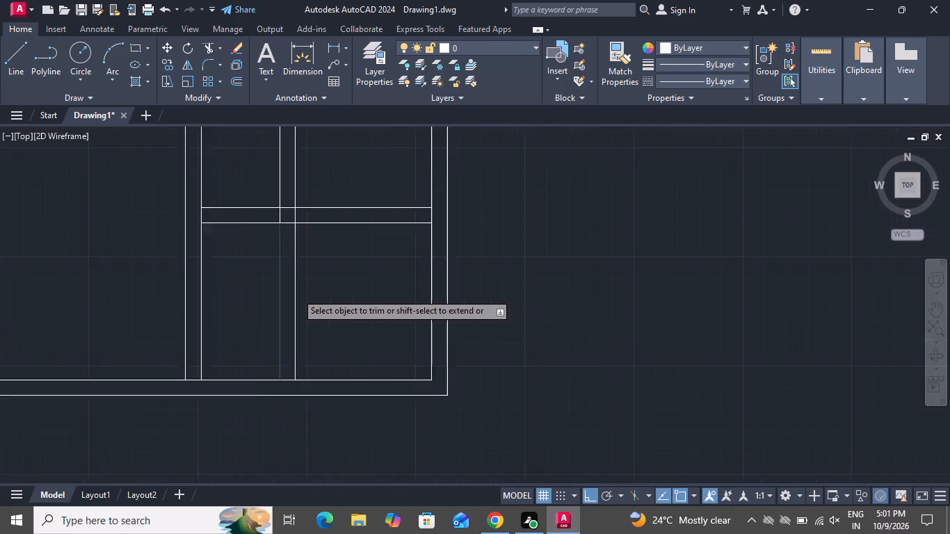
scroll(298, 292, up, 1)
click(312, 280)
click(233, 293)
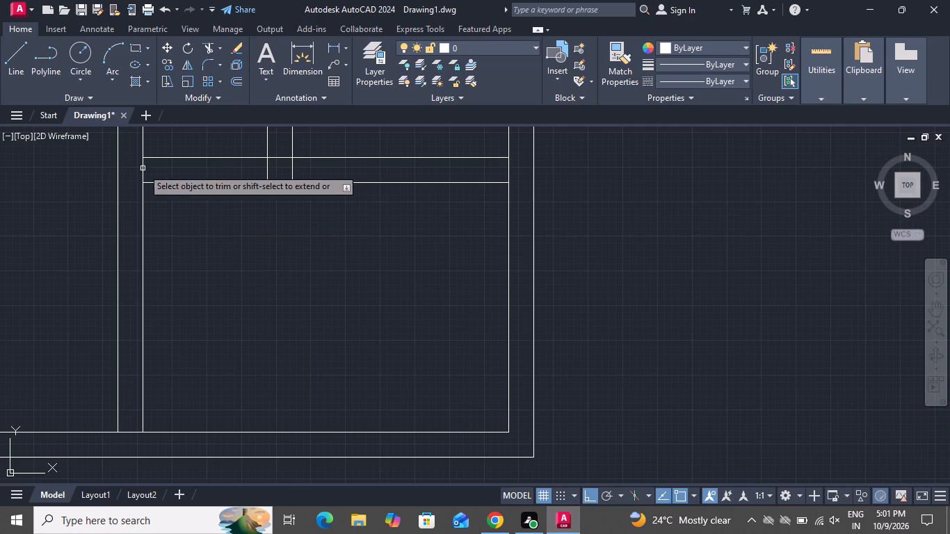
Trim the lower horizontal partition's junctions with the central wall, the vertical partition and the right outer wall.
click(142, 172)
drag(251, 168, 272, 168)
click(330, 166)
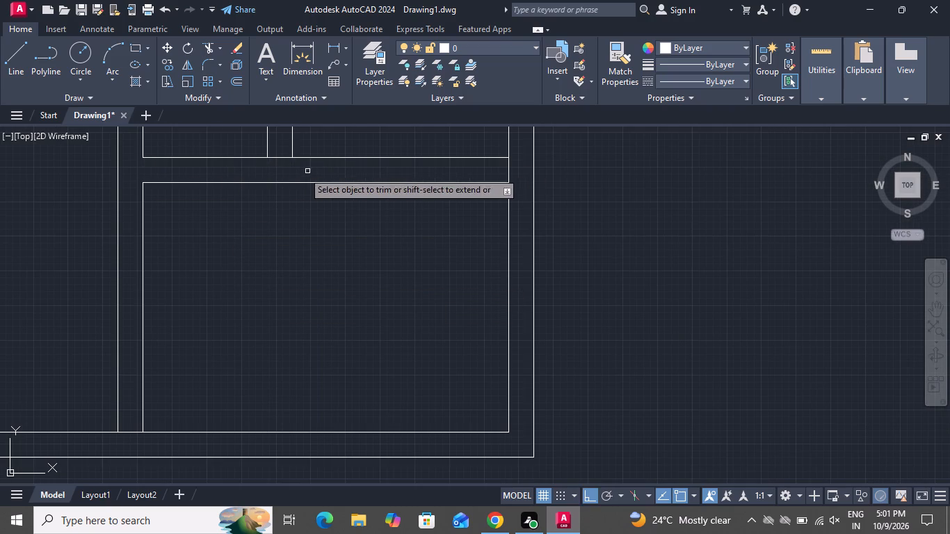
click(278, 167)
click(285, 140)
drag(492, 165, 513, 165)
click(526, 165)
scroll(532, 225, up, 1)
scroll(532, 225, down, 1)
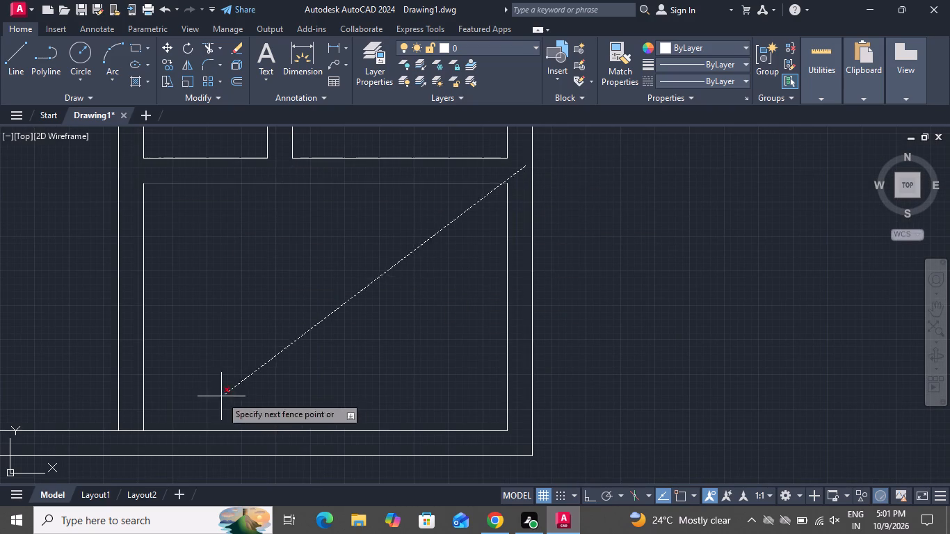
click(519, 170)
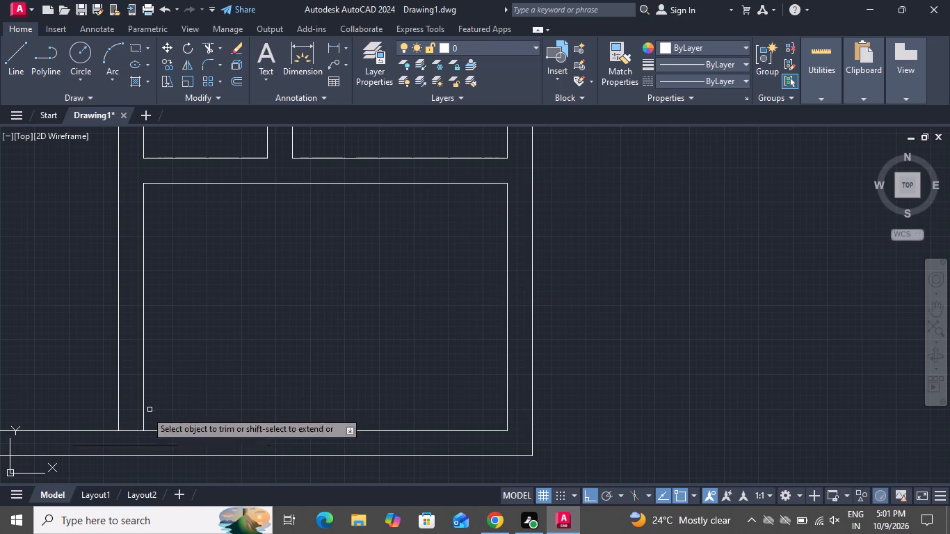
Trim the bottom outer wall's inner line between the two lines of the central vertical wall.
click(129, 437)
click(134, 416)
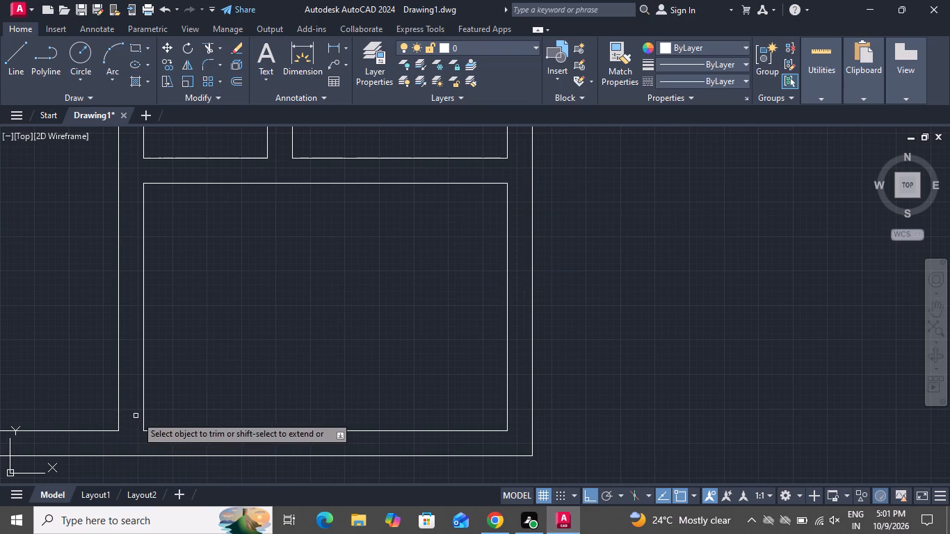
Trim the upper horizontal partition's junctions with the central wall and the vertical partition in the lower-right rooms.
scroll(138, 416, down, 2)
scroll(138, 416, up, 1)
scroll(144, 408, down, 1)
scroll(211, 222, up, 1)
scroll(211, 222, down, 1)
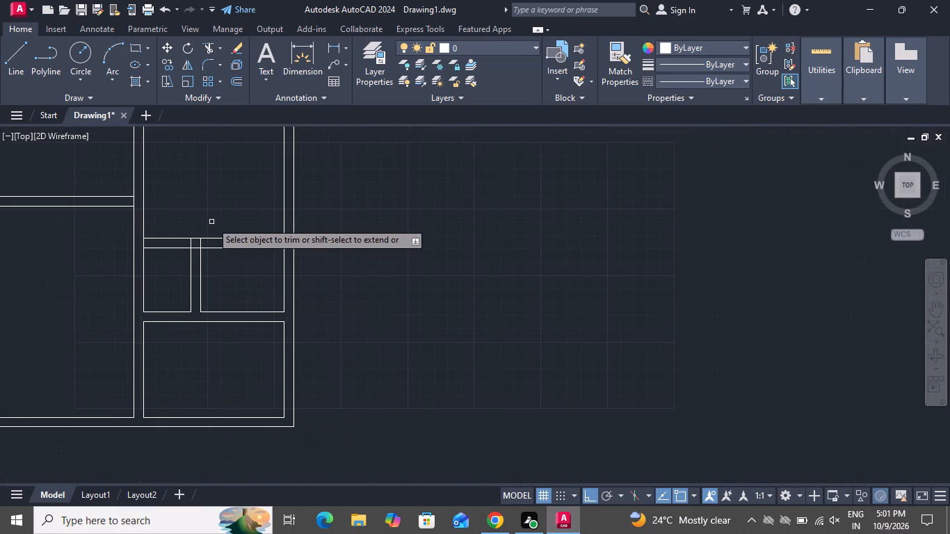
scroll(152, 228, up, 4)
click(97, 311)
click(54, 318)
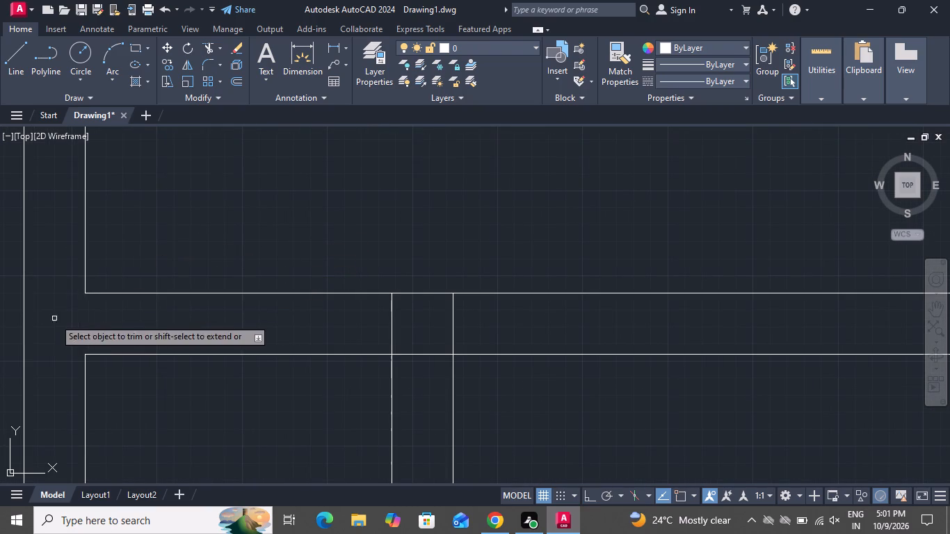
drag(366, 315, 381, 314)
click(480, 316)
click(414, 326)
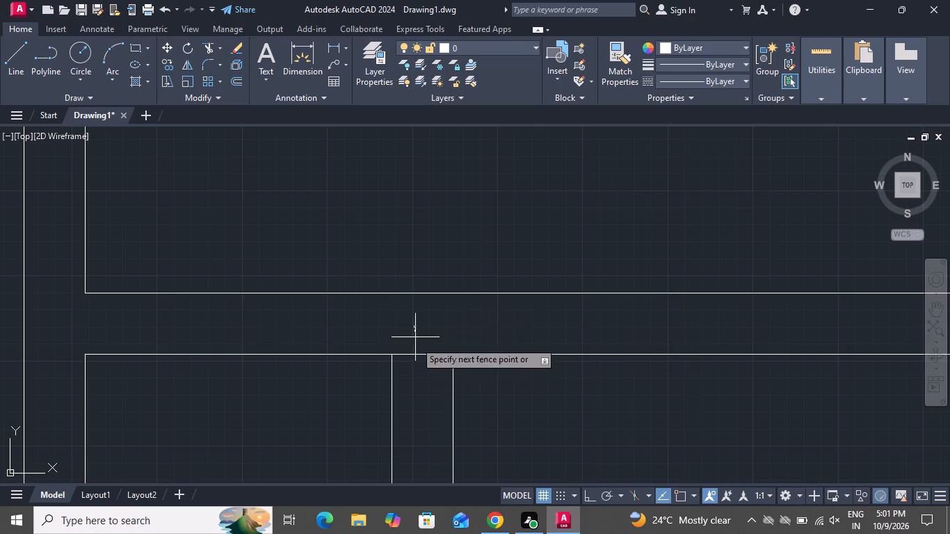
click(411, 380)
Trim the right outer wall's inner line between the two lines of the upper horizontal partition.
scroll(405, 369, up, 1)
scroll(405, 369, down, 3)
scroll(405, 369, up, 1)
scroll(405, 369, down, 1)
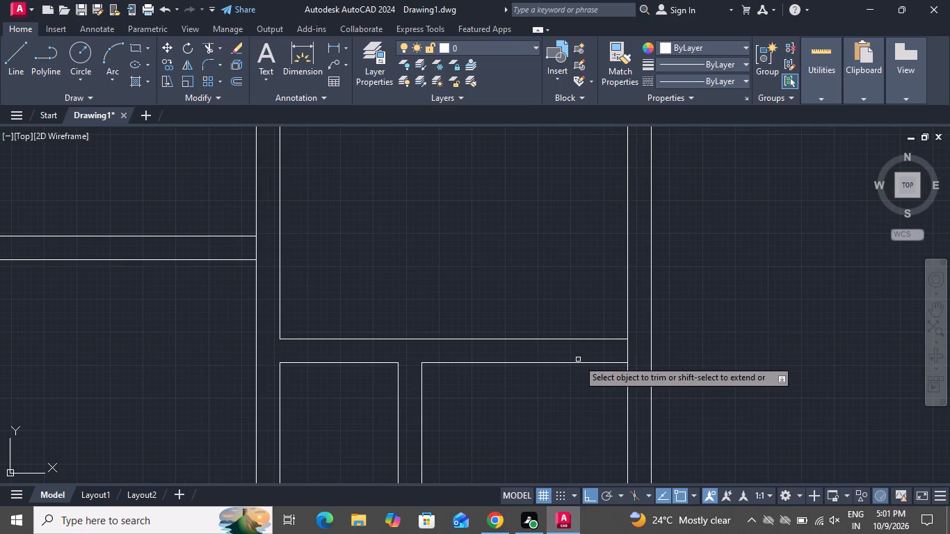
click(602, 350)
click(634, 349)
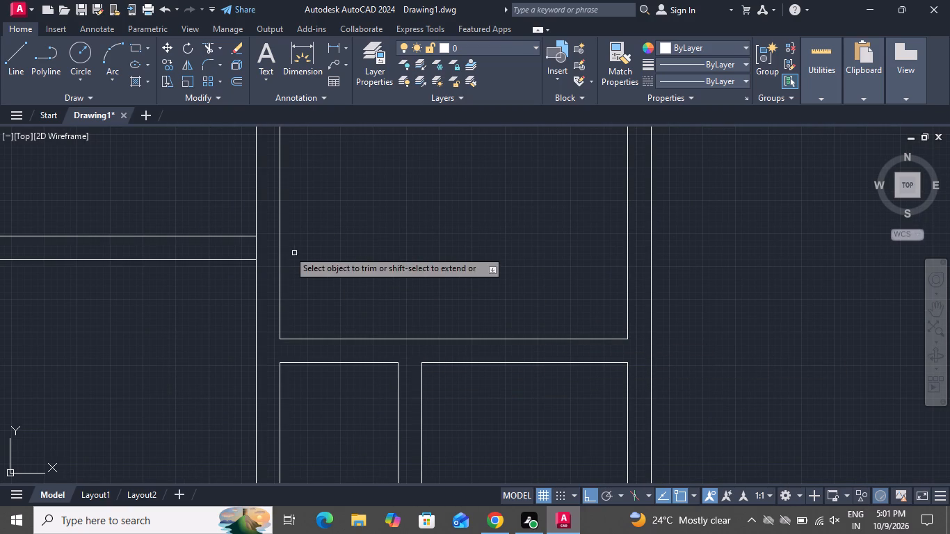
Trim the central wall's left line between the two lines of the left-hand horizontal partition and finish trimming.
click(257, 247)
scroll(308, 283, down, 3)
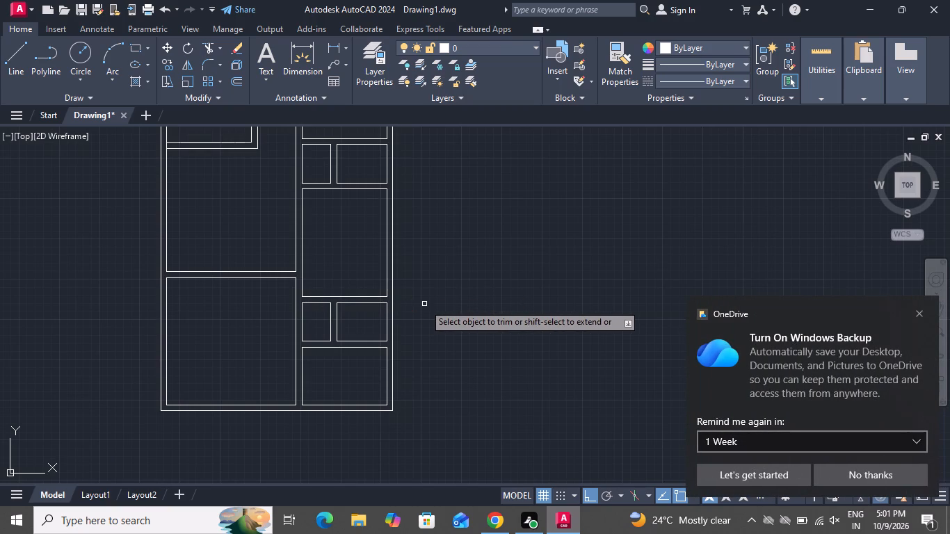
right_click(425, 304)
click(435, 327)
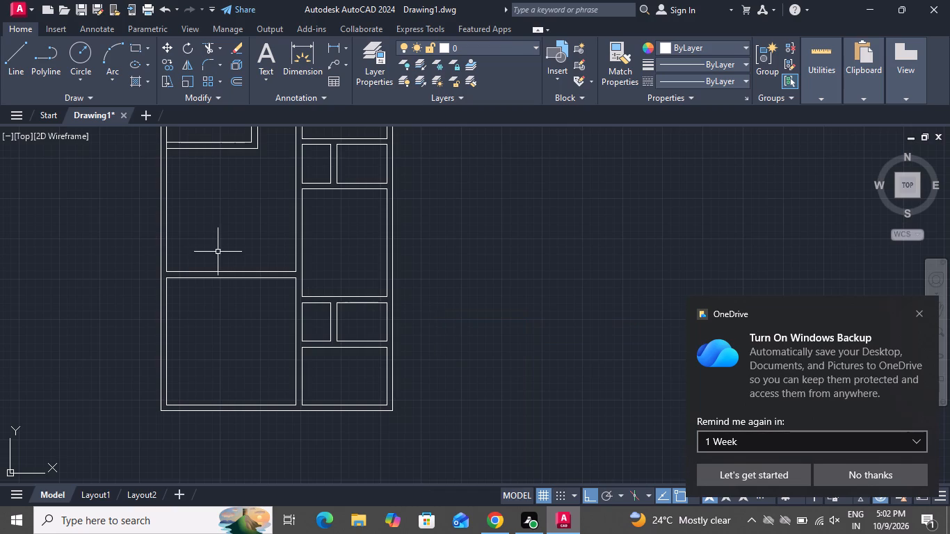
Offset the right outer wall's inner line 3' into the bottom-right room.
key(i)
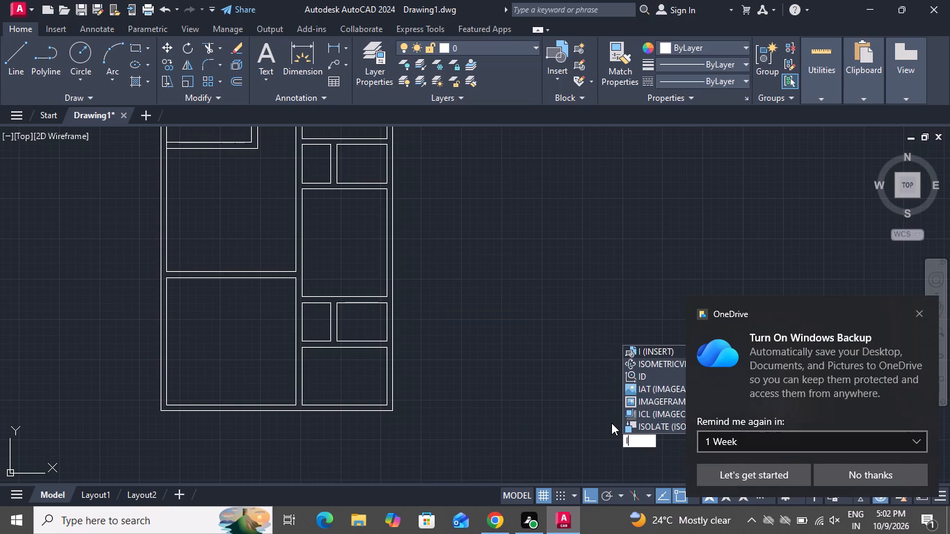
key(BackSpace)
key(o)
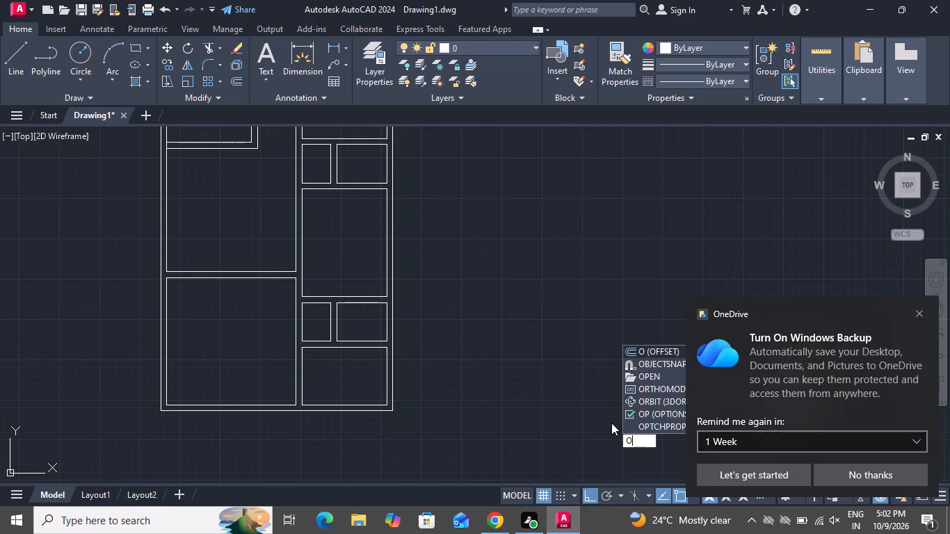
key(space)
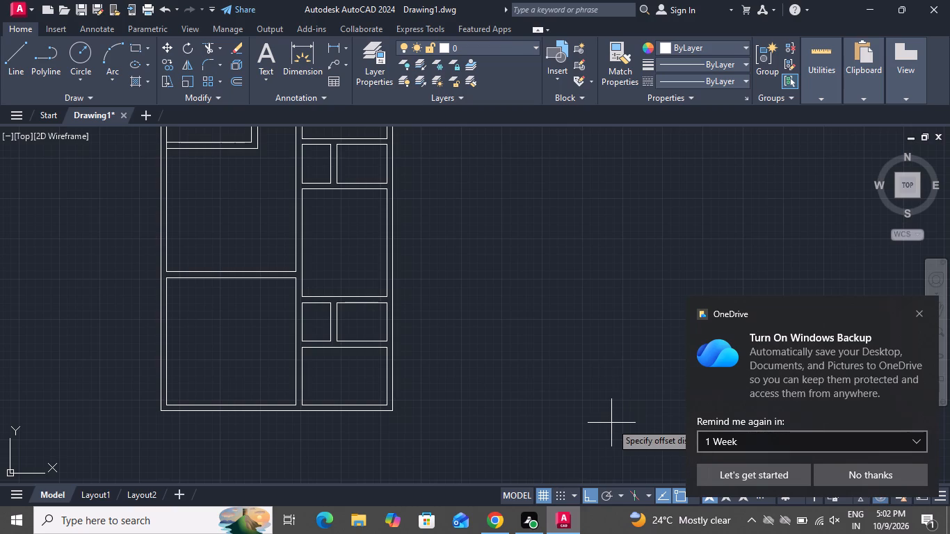
key(3)
key(apostrophe)
key(Return)
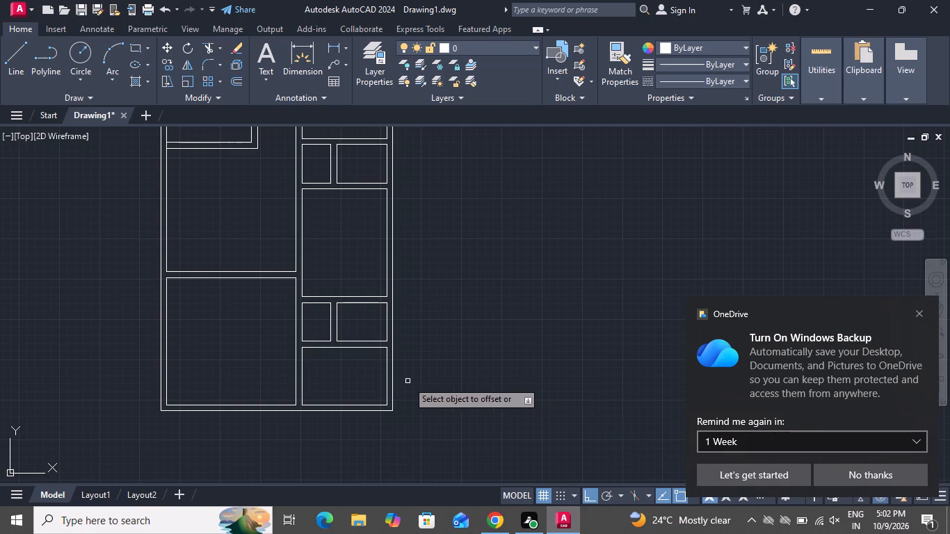
scroll(398, 382, up, 2)
click(364, 380)
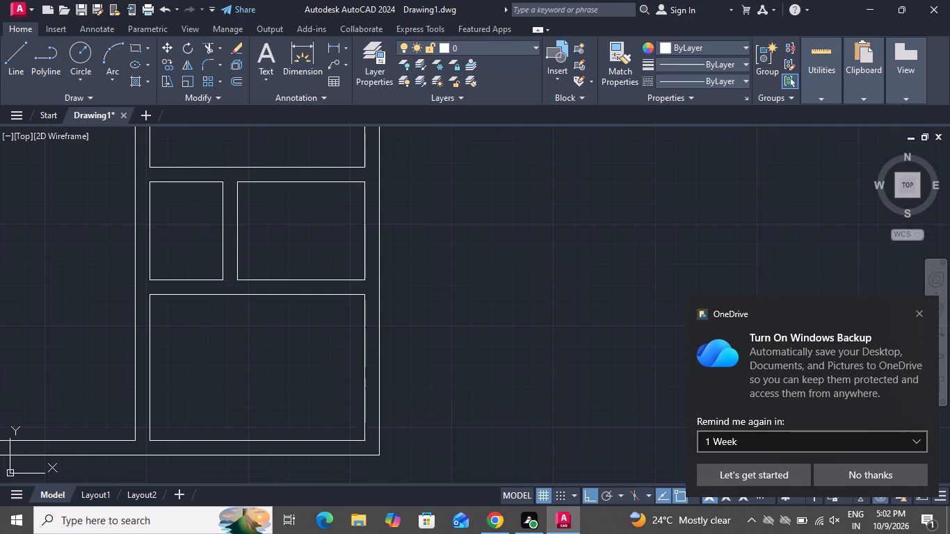
click(330, 378)
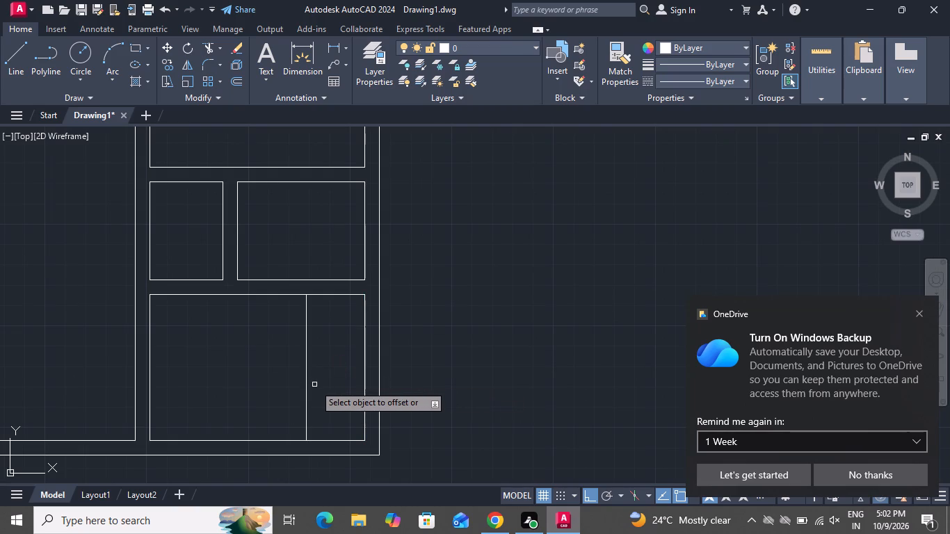
key(Escape)
Offset the new vertical line in the bottom-right room five successive times at 10" toward the central wall.
key(o)
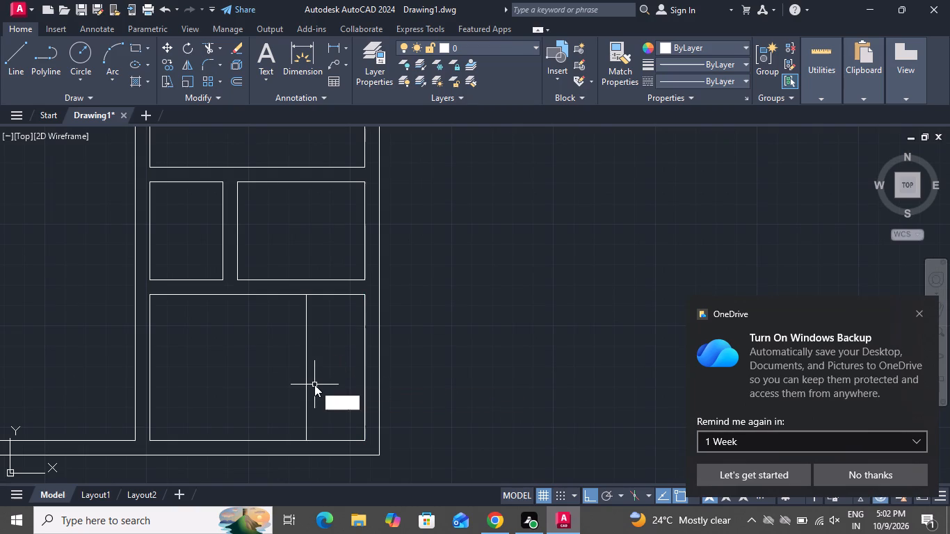
key(space)
text(10)
key(shift+quotedbl)
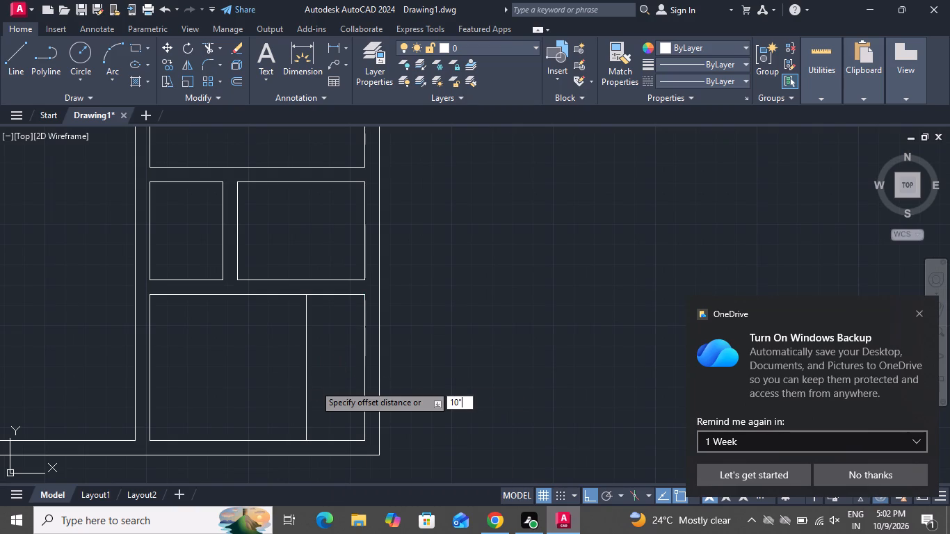
key(Return)
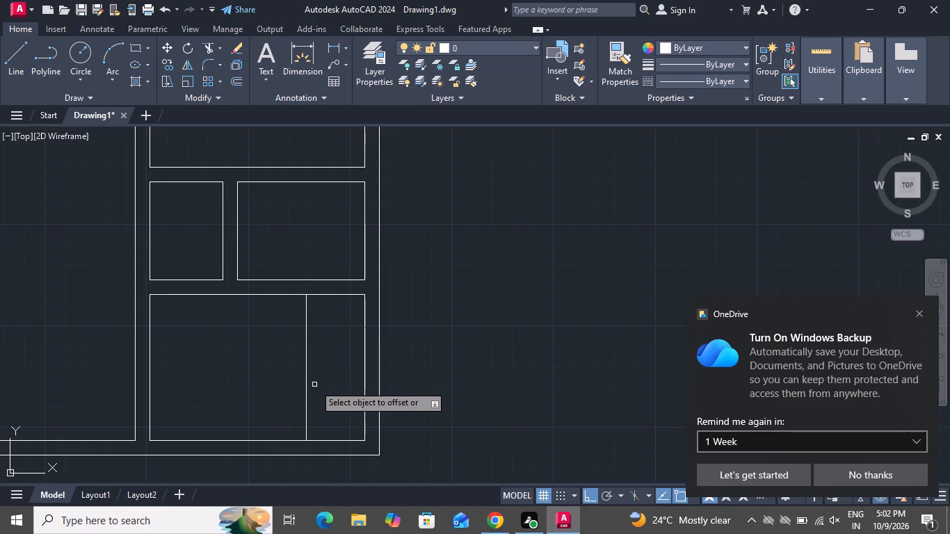
click(307, 396)
click(225, 391)
click(289, 394)
click(280, 394)
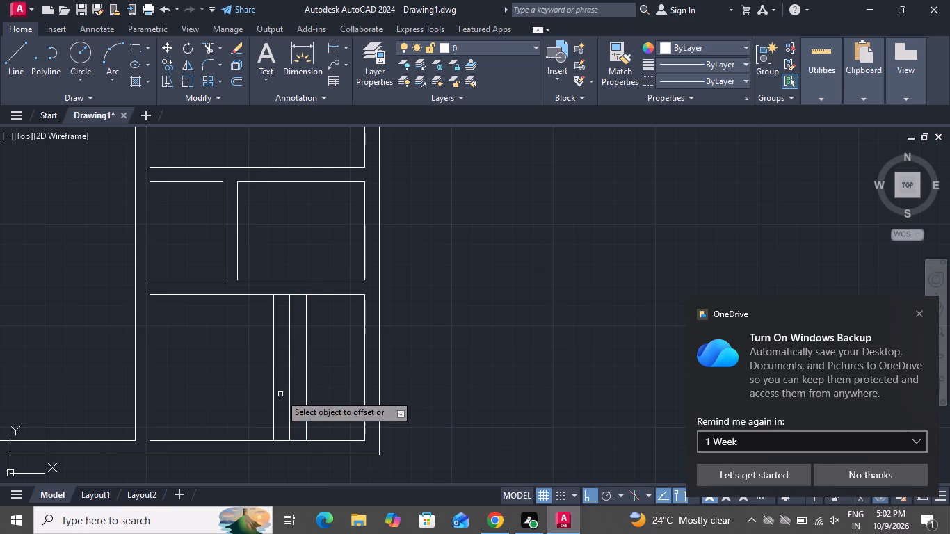
click(273, 394)
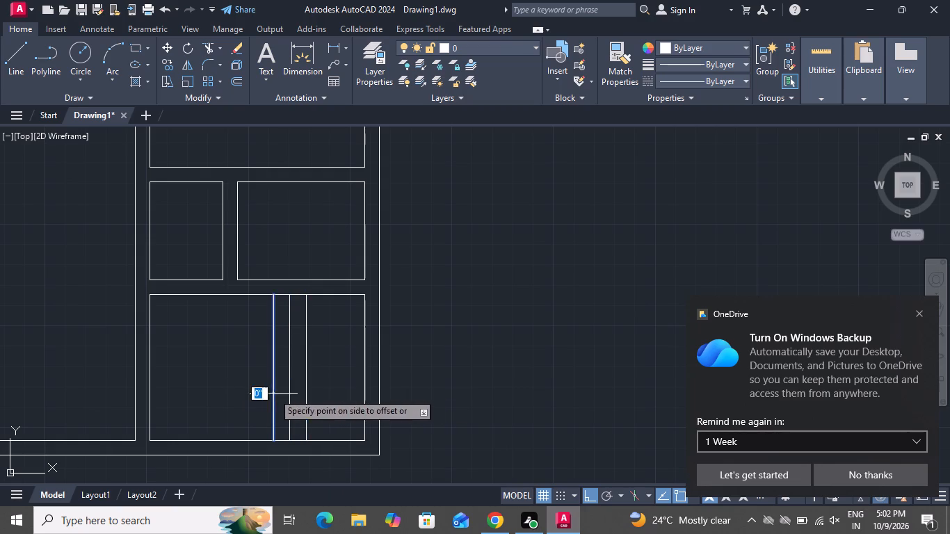
click(238, 386)
click(257, 391)
click(217, 392)
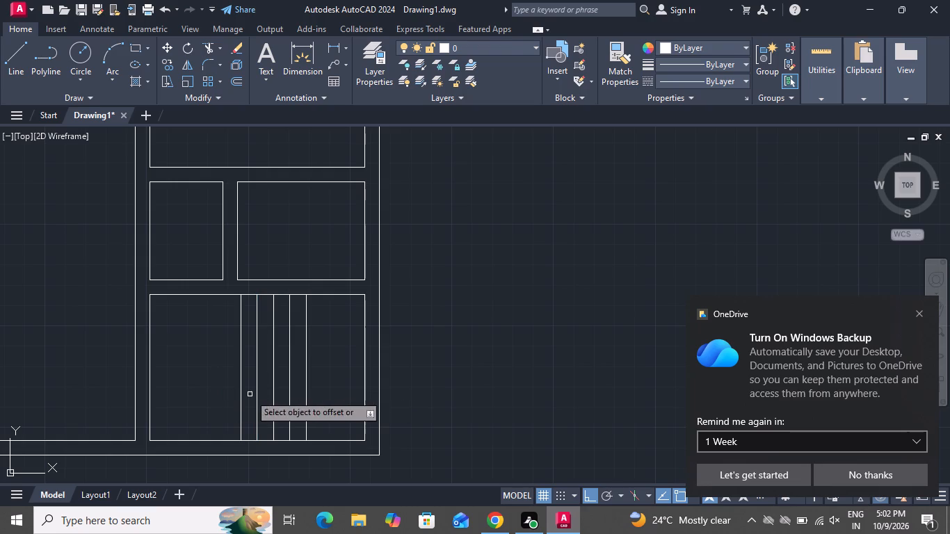
click(240, 392)
click(198, 387)
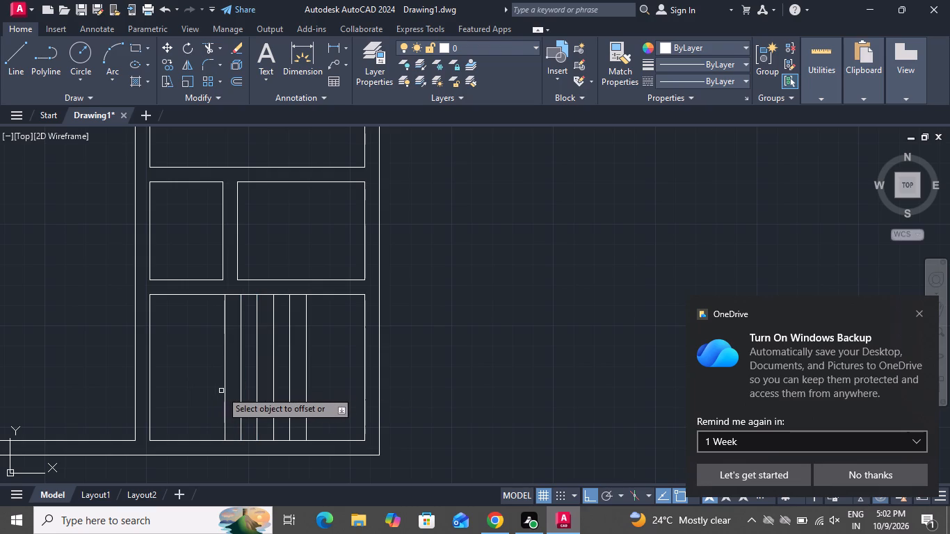
Continue the 10" offsets with four more vertical lines up to the central wall in the bottom-right room.
click(225, 391)
click(202, 388)
click(218, 391)
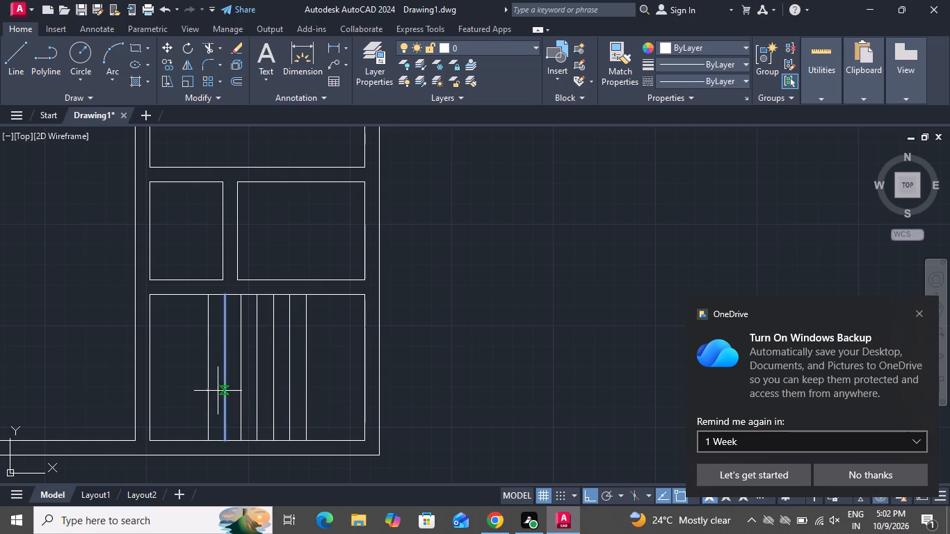
click(227, 391)
click(182, 389)
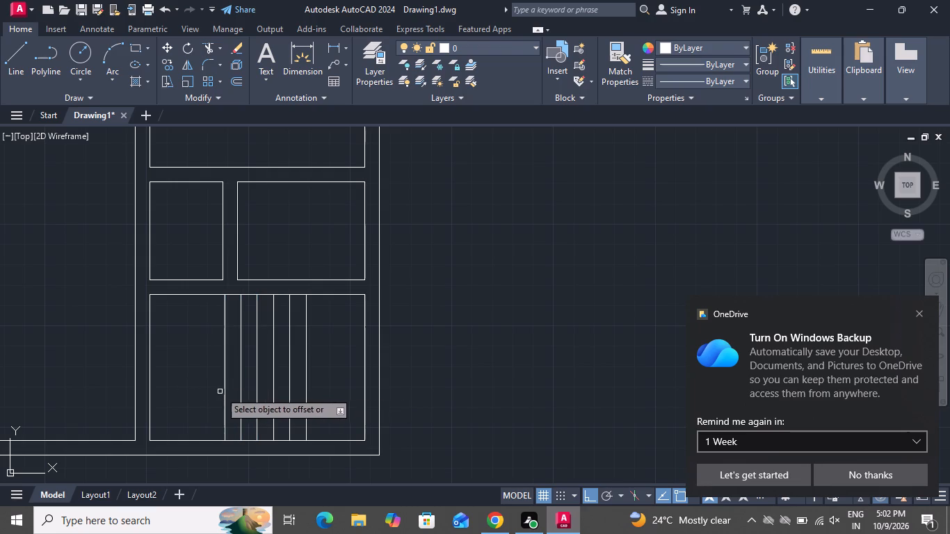
click(224, 391)
click(218, 387)
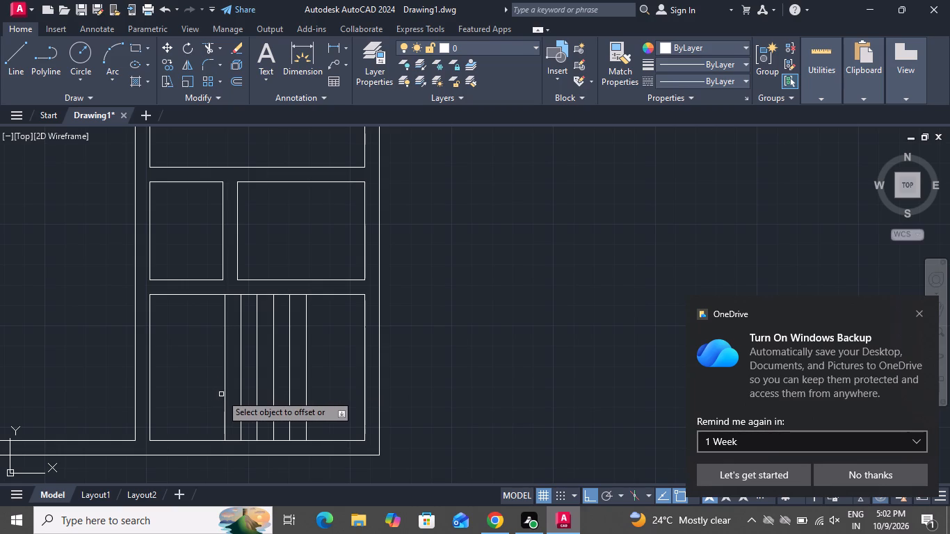
double_click(223, 394)
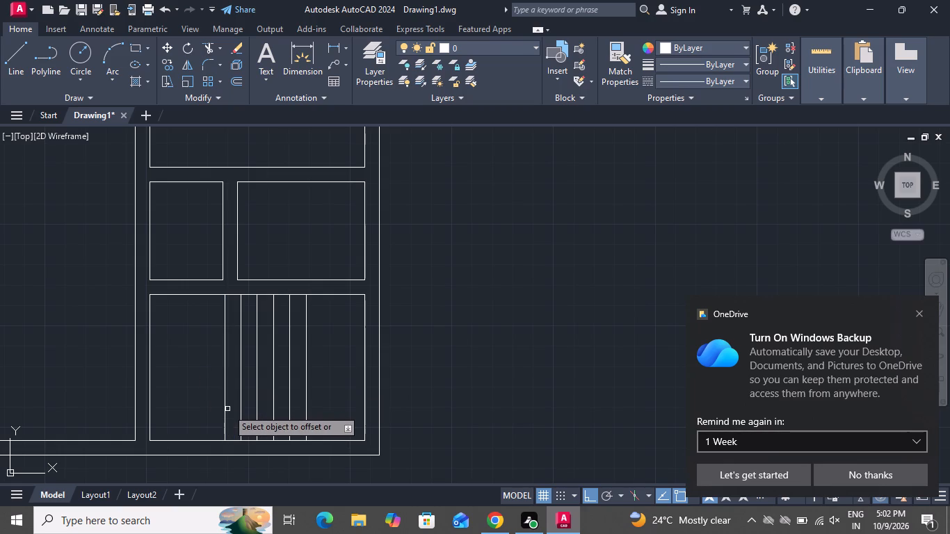
click(226, 410)
click(208, 410)
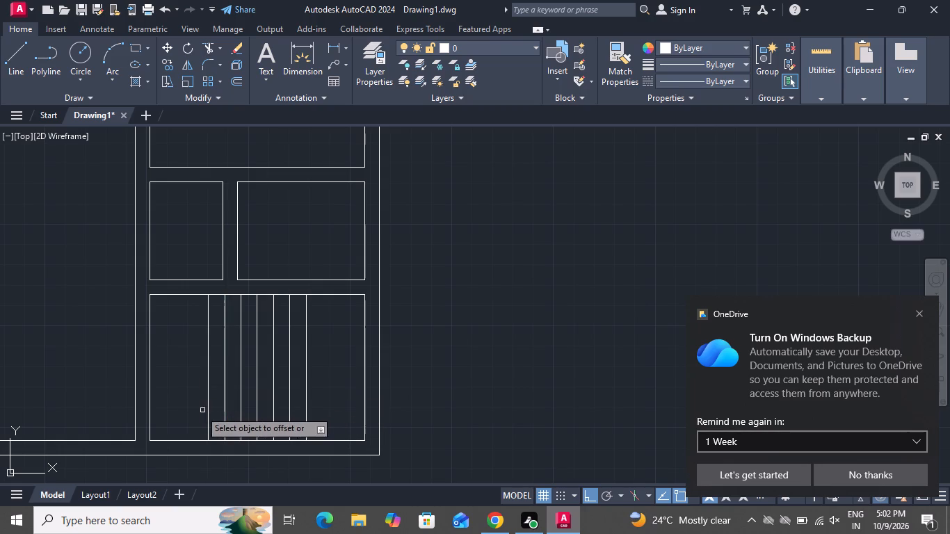
click(210, 410)
click(172, 408)
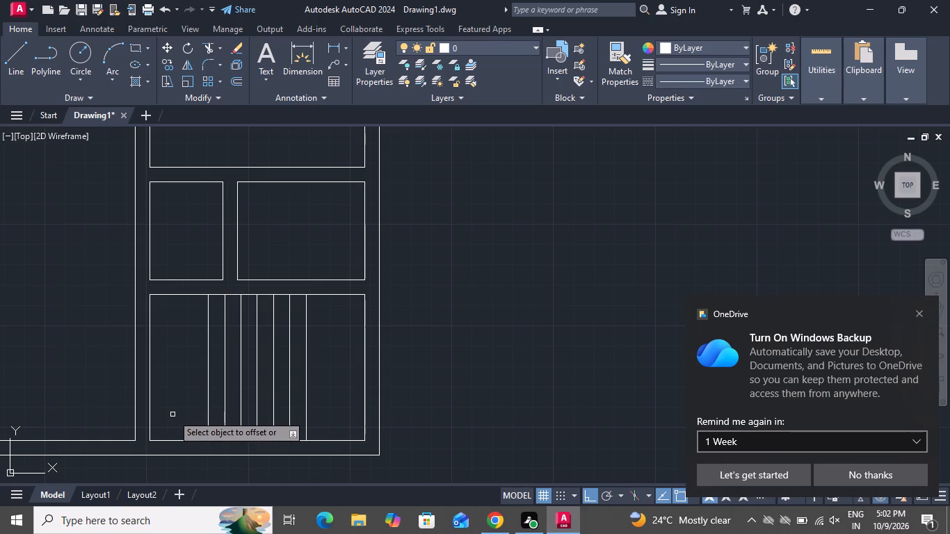
click(209, 410)
click(188, 405)
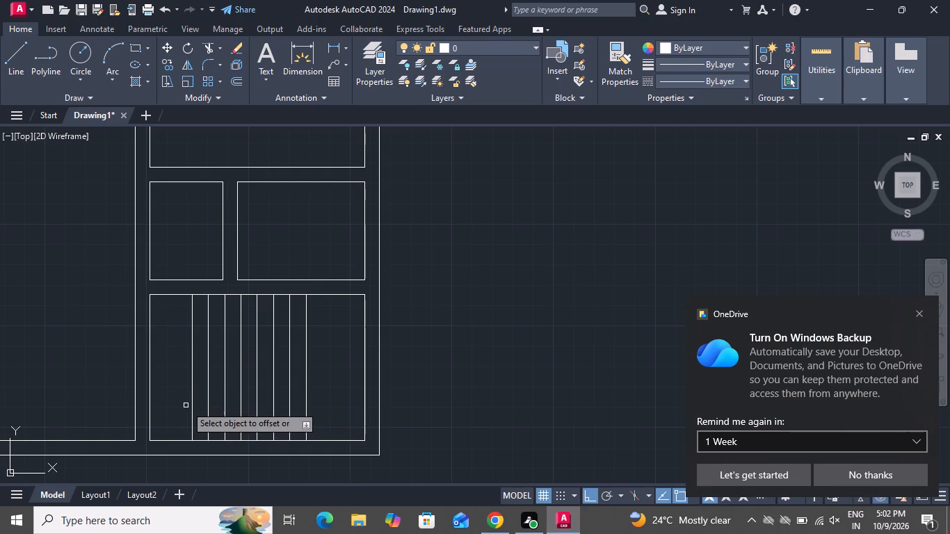
click(191, 406)
click(162, 402)
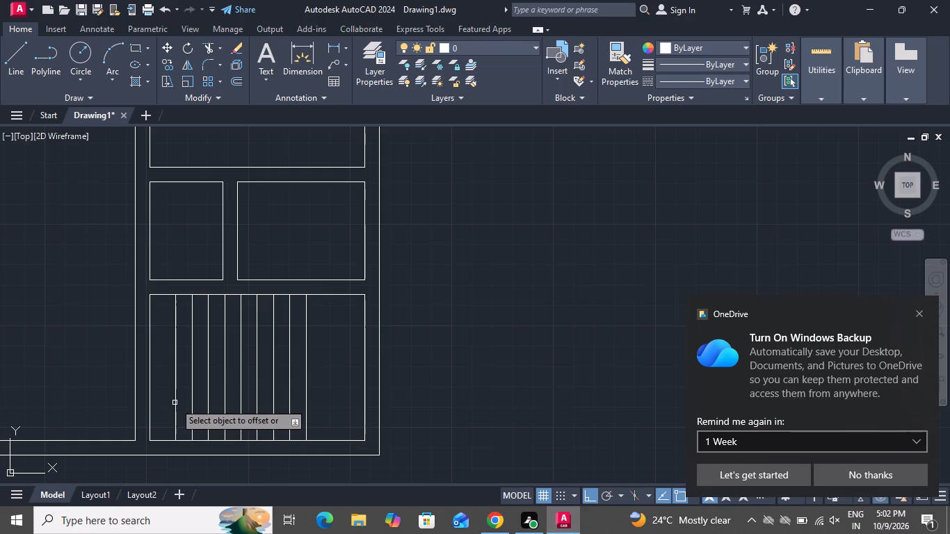
click(175, 403)
drag(146, 403, 154, 407)
right_click(91, 334)
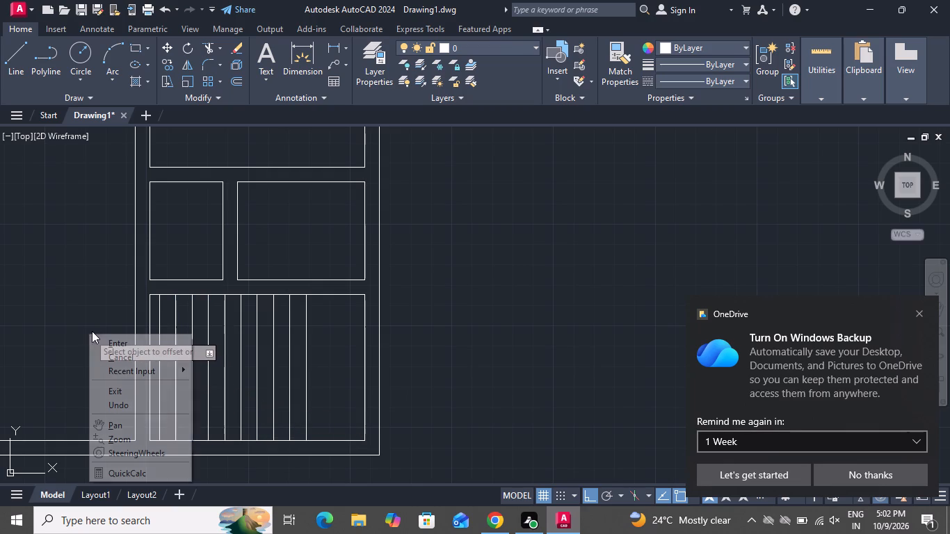
click(117, 353)
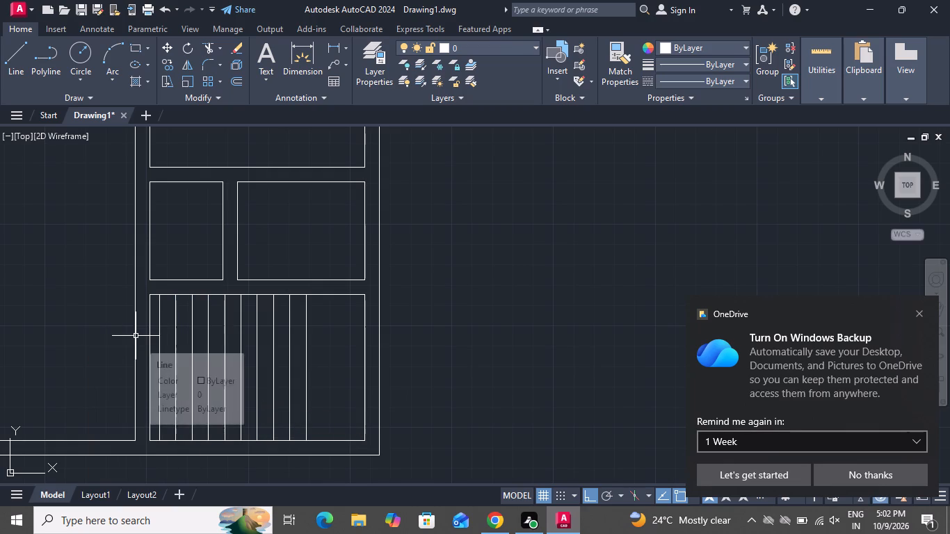
Extend the bottom-right room's top line to the central wall's left line and the bottom wall's inner line across the central wall.
key(w)
key(BackSpace)
text(ex)
key(space)
key(space)
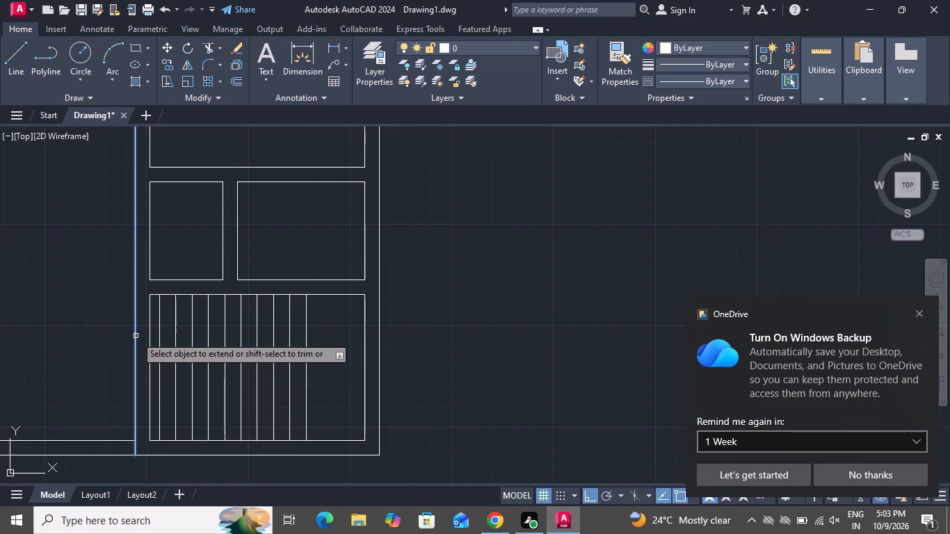
click(169, 294)
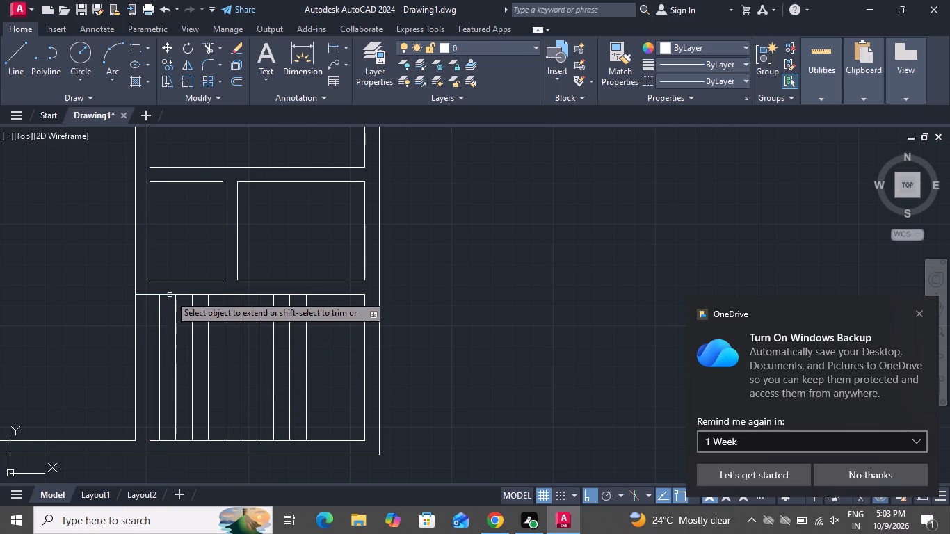
click(124, 442)
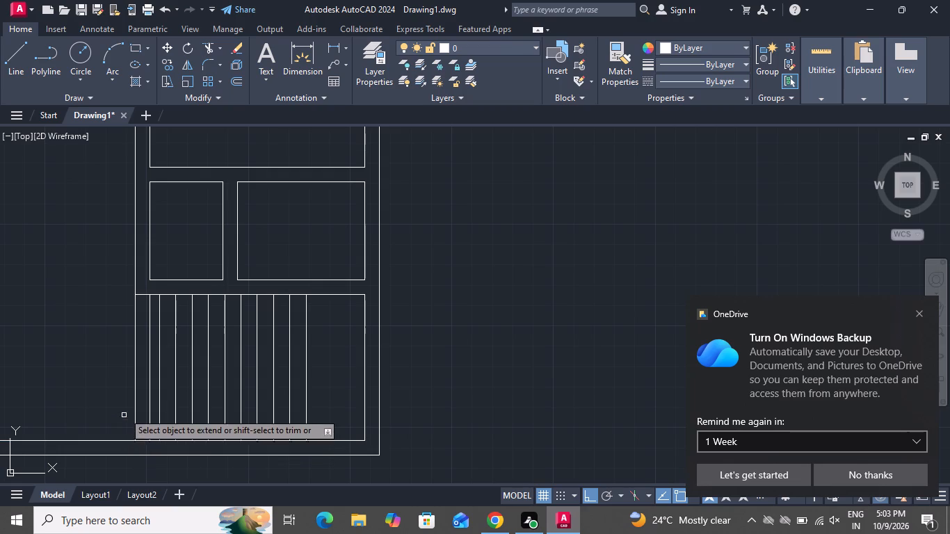
right_click(106, 381)
click(146, 226)
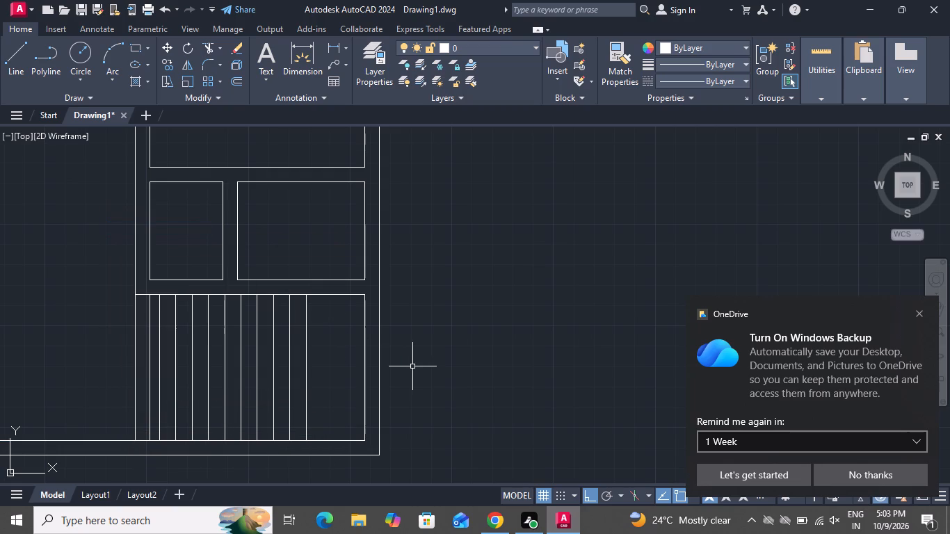
Trim away both central wall lines between the bottom-right room's top line and the bottom wall.
text(tr)
key(space)
key(space)
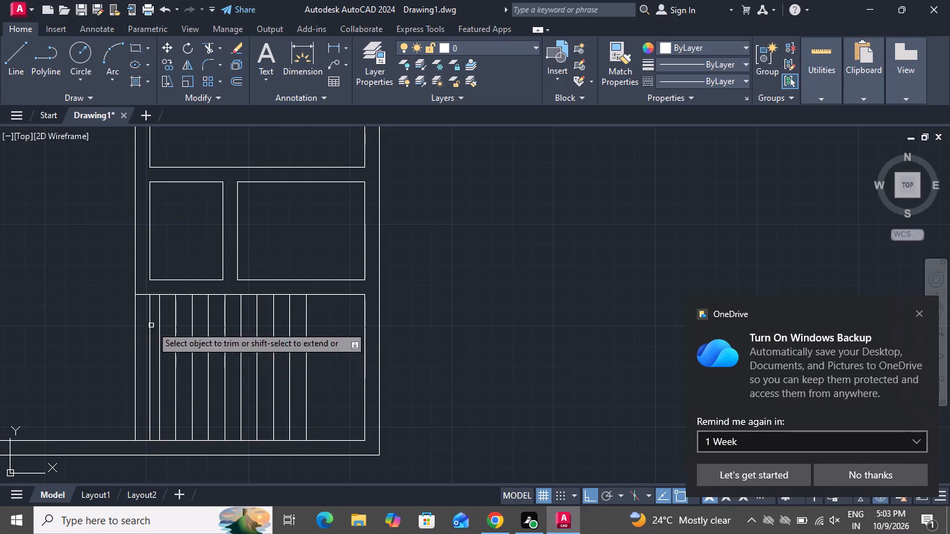
scroll(112, 316, up, 2)
click(215, 332)
click(136, 361)
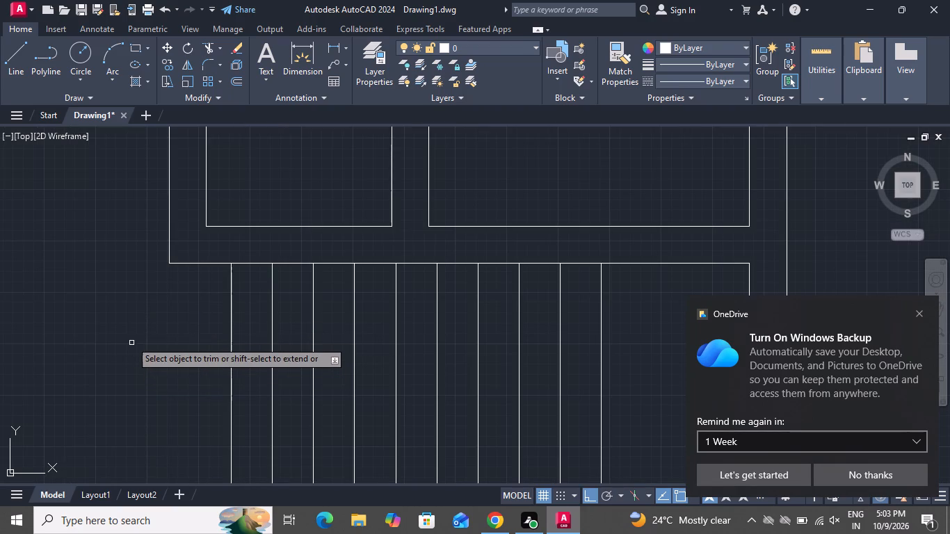
scroll(131, 332, up, 2)
scroll(131, 332, down, 3)
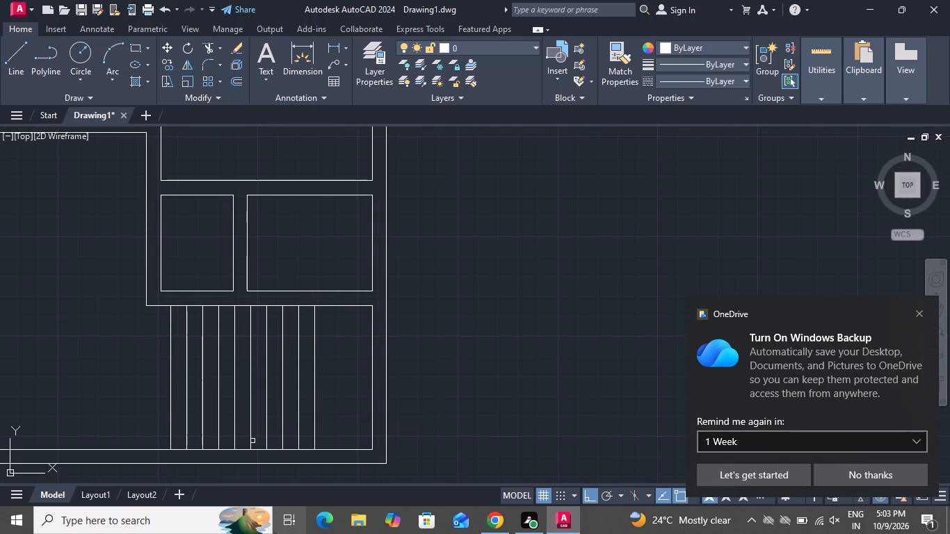
right_click(286, 483)
click(350, 308)
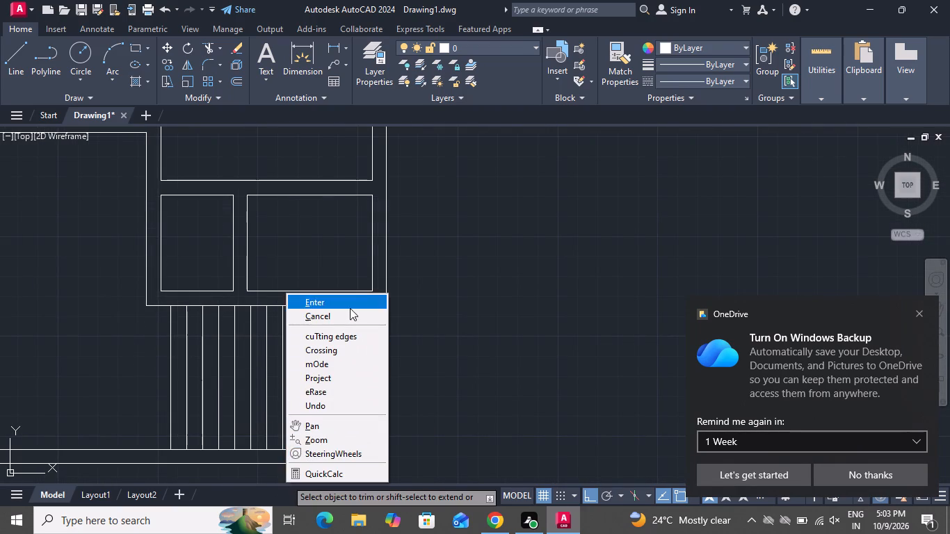
Draw a 10'-6" horizontal line from the leftmost stair line's midpoint to the right wall's inner line.
click(17, 63)
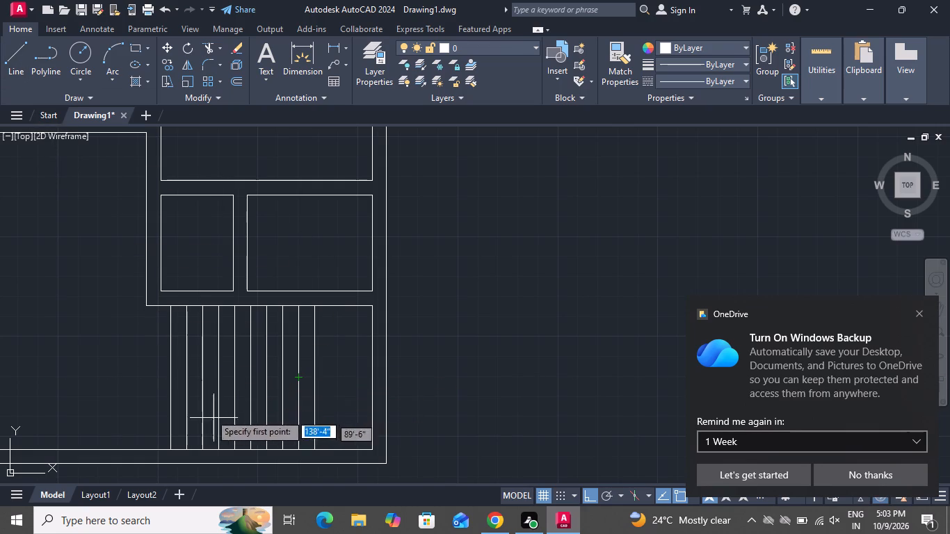
click(170, 375)
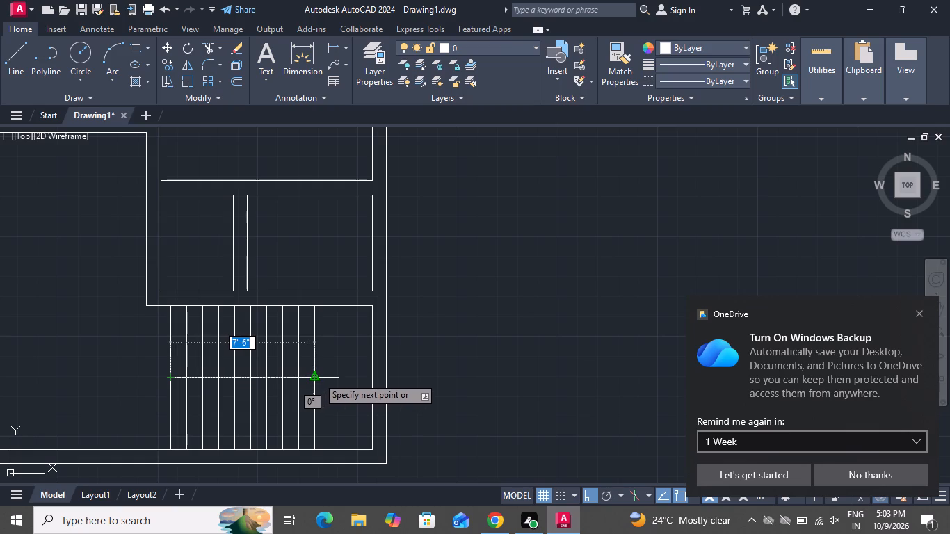
click(372, 378)
right_click(370, 376)
click(430, 245)
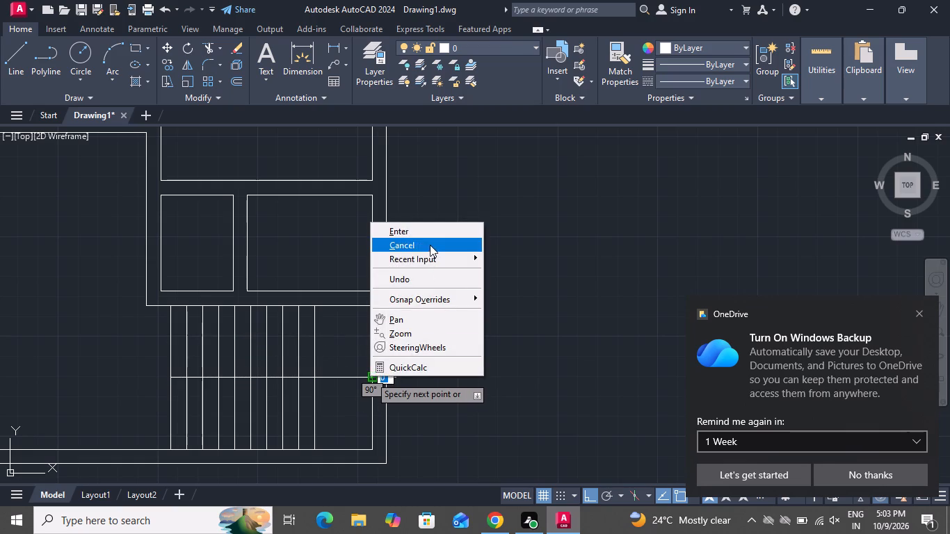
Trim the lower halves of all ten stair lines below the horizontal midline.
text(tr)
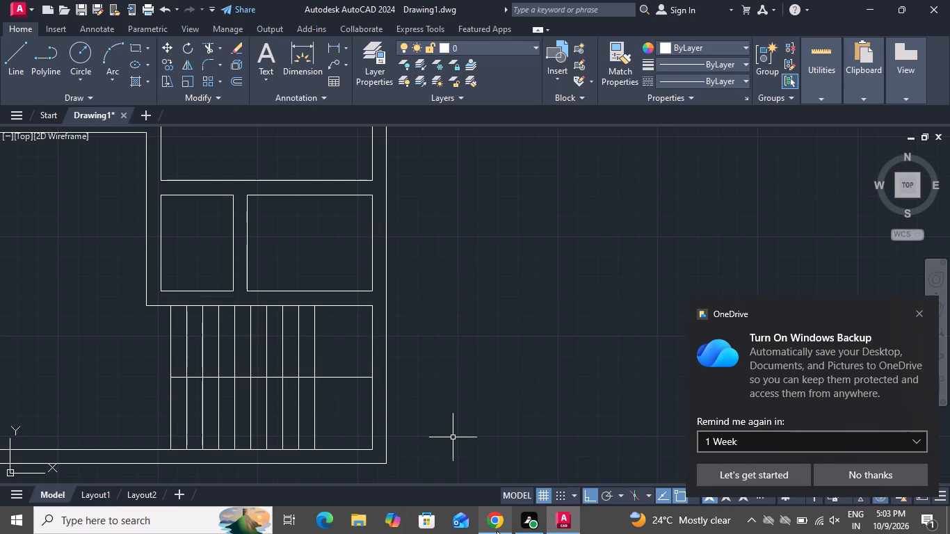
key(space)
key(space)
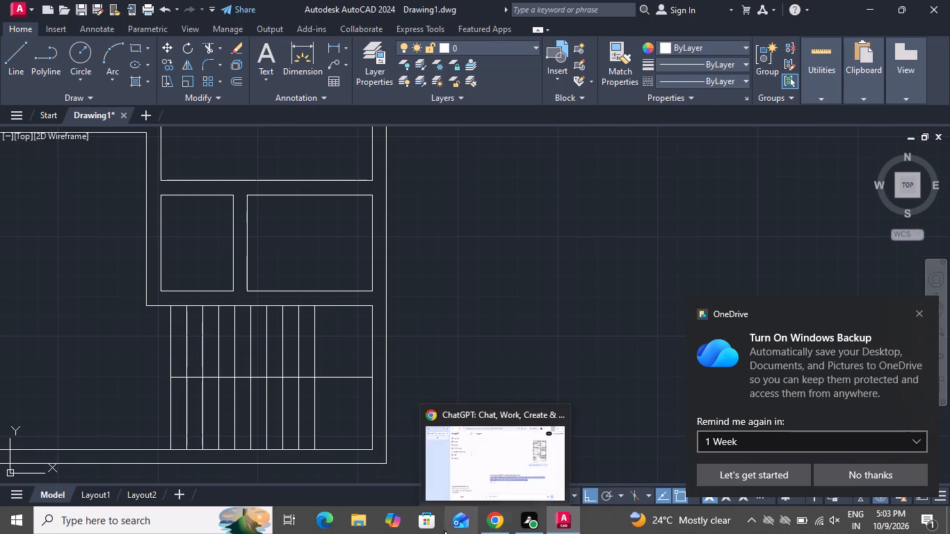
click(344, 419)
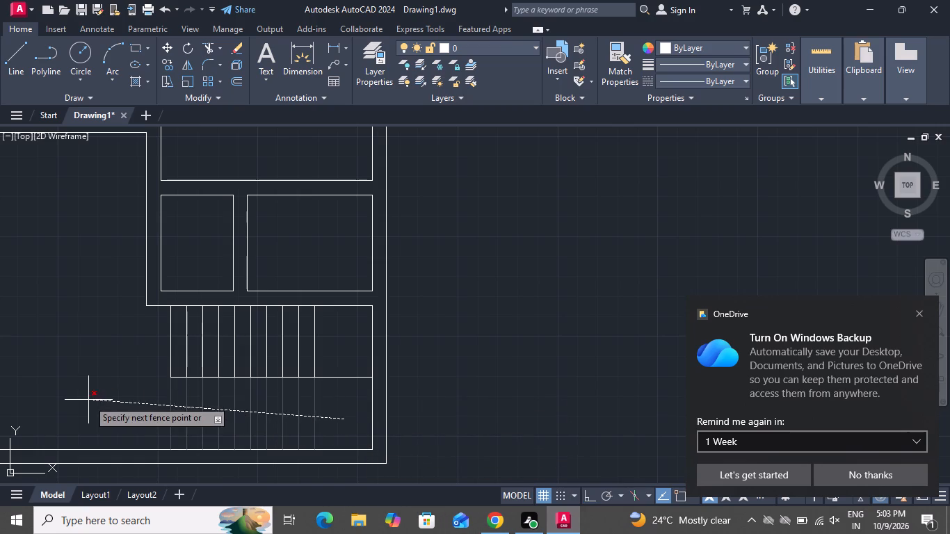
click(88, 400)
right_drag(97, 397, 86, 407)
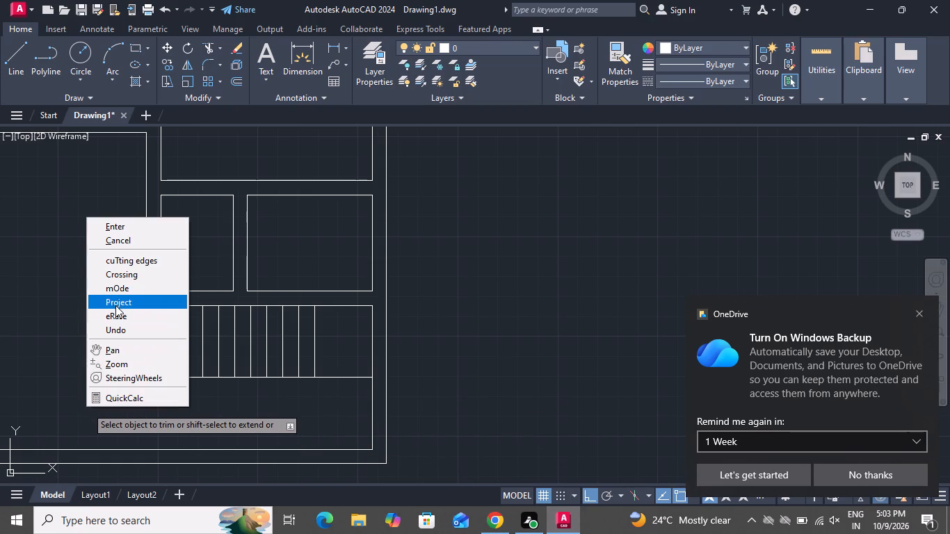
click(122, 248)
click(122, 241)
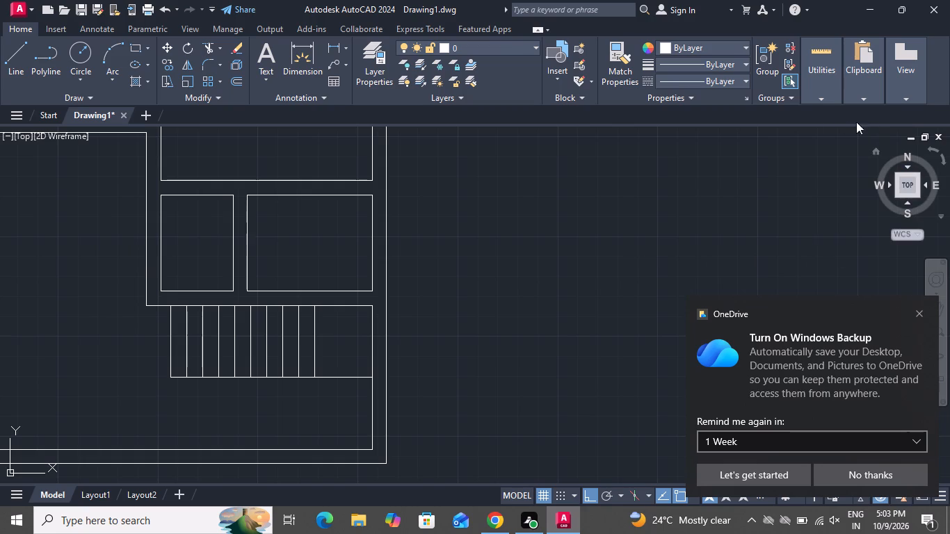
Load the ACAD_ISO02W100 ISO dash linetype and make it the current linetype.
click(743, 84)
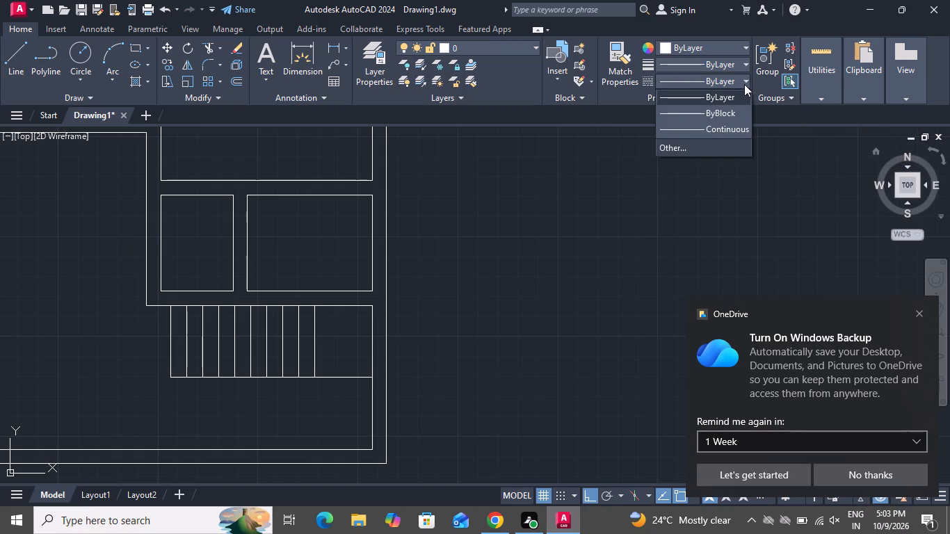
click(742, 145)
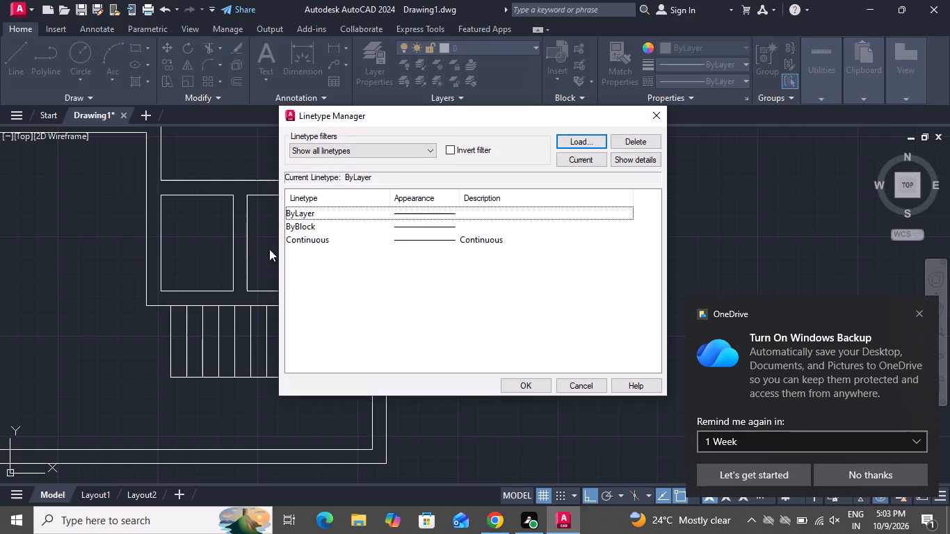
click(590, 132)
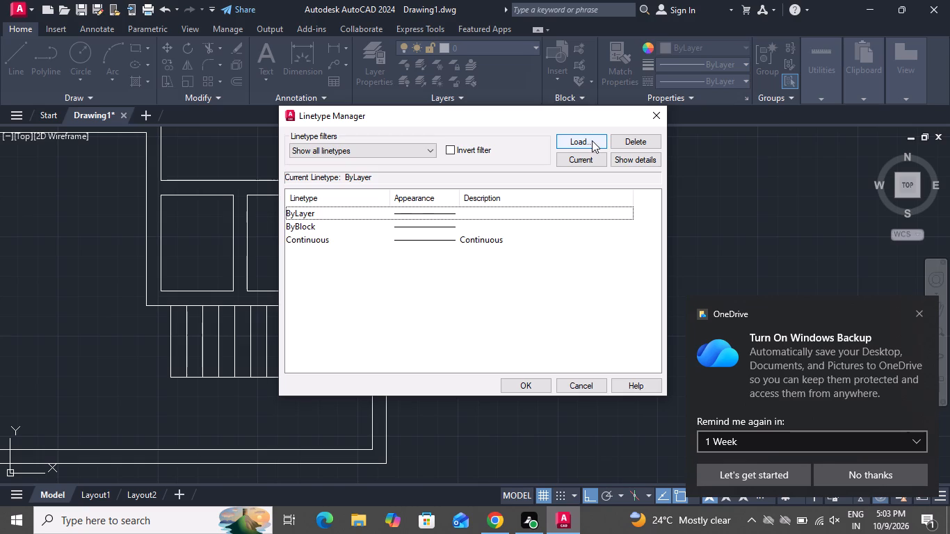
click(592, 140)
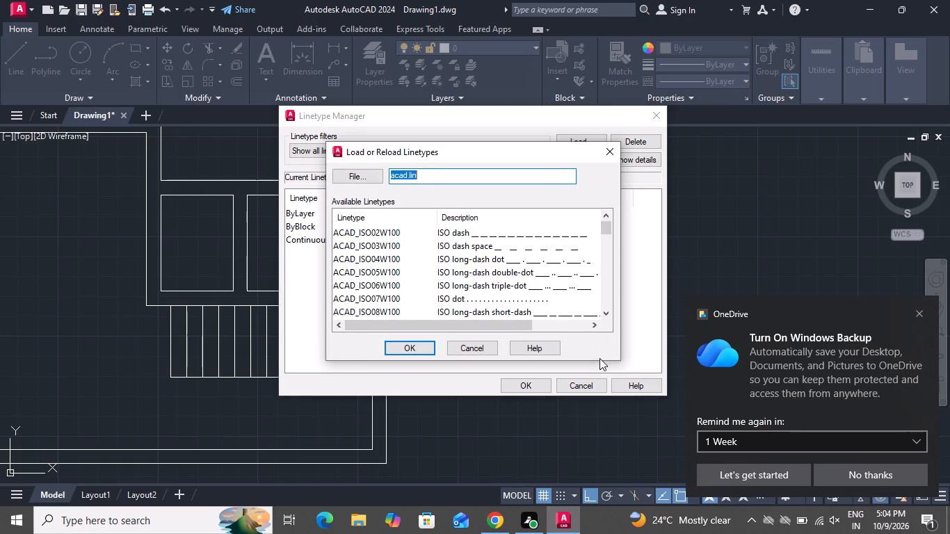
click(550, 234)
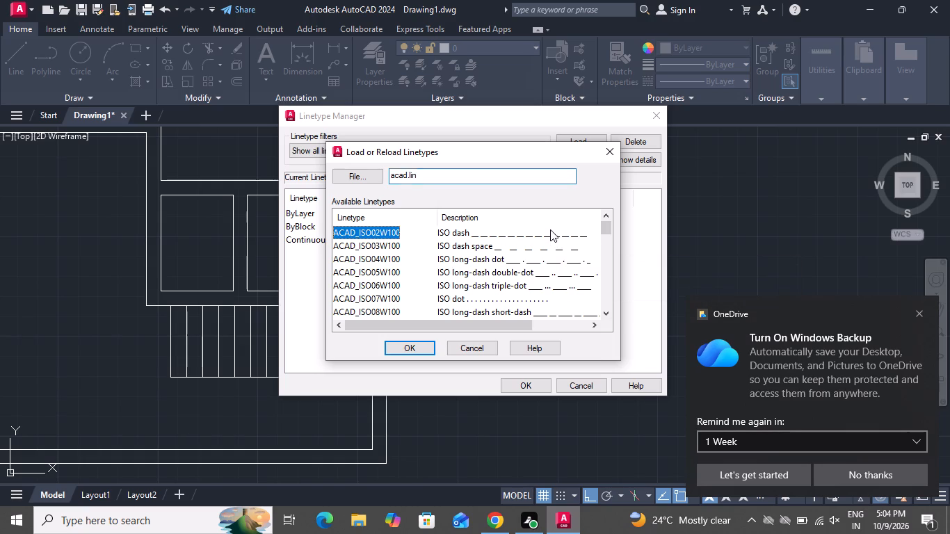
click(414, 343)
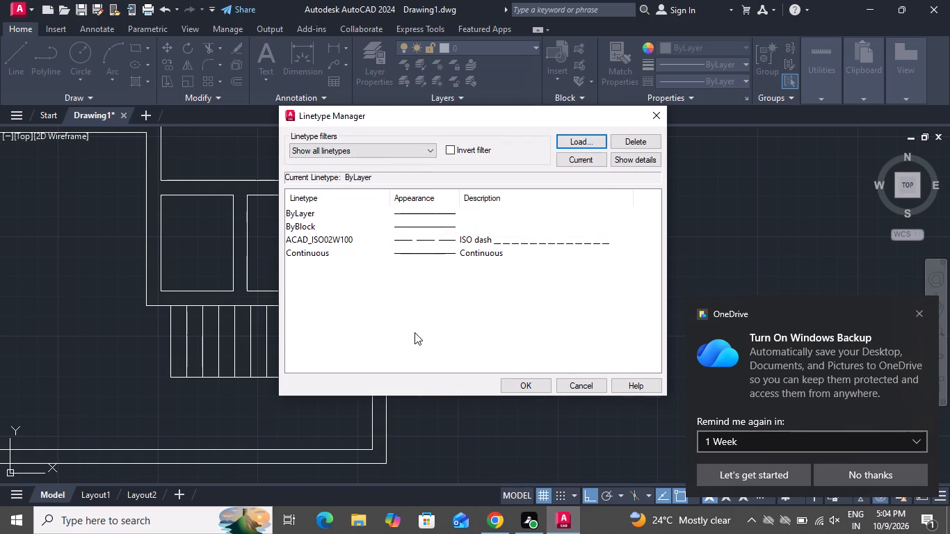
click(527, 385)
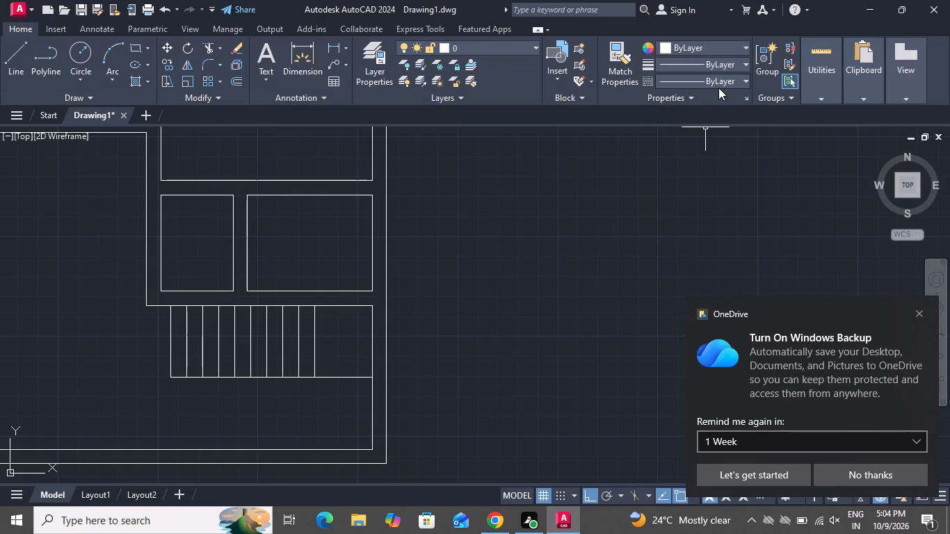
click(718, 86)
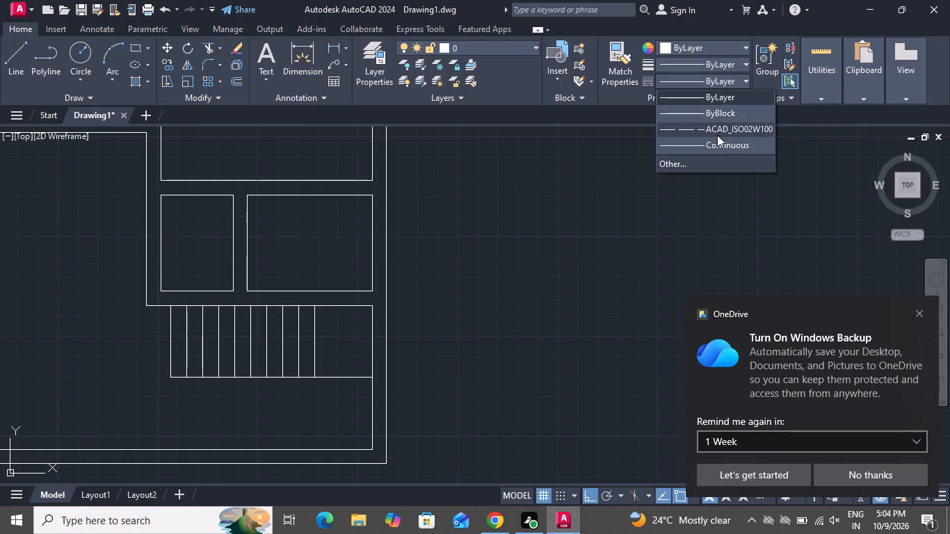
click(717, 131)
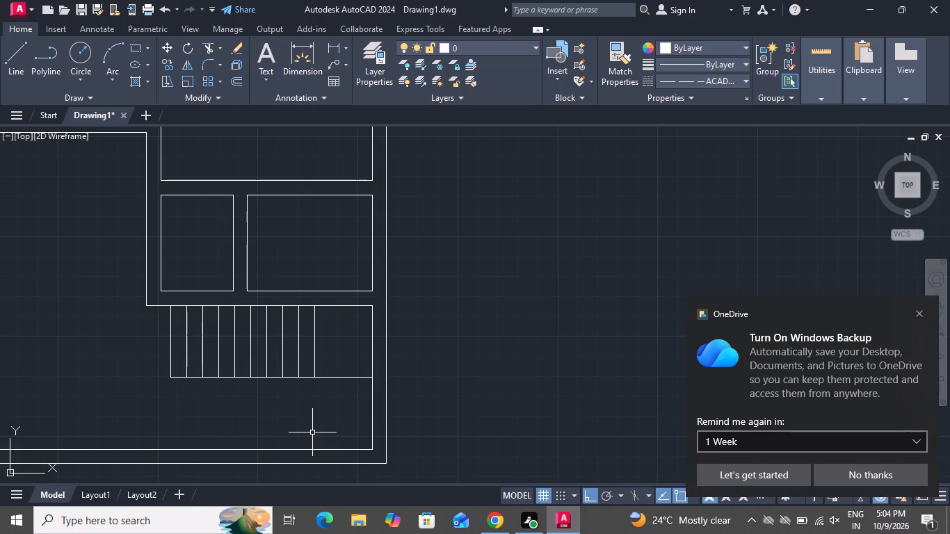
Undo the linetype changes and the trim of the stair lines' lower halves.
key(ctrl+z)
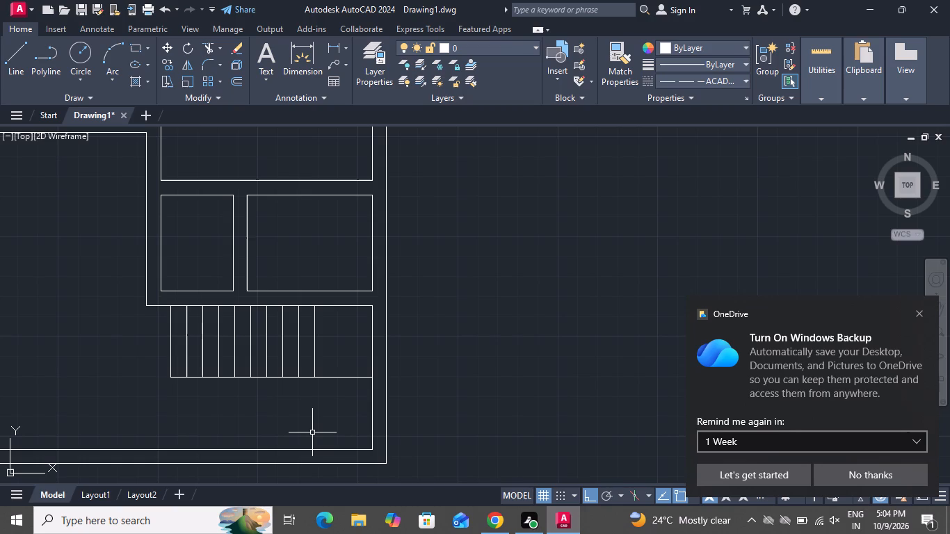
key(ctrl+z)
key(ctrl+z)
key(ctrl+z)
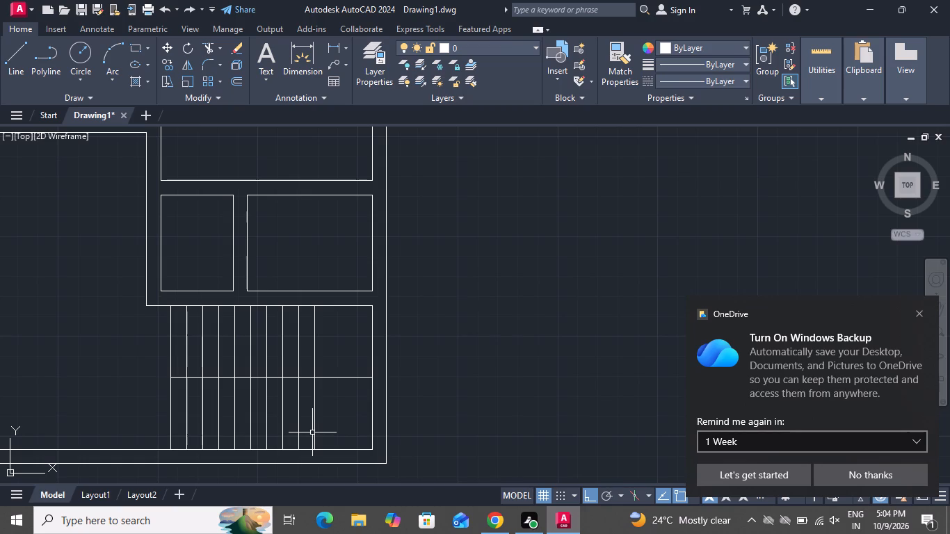
Trim the nine left stair lines below the horizontal midline, keeping the rightmost stair line at full height.
right_drag(599, 359, 590, 362)
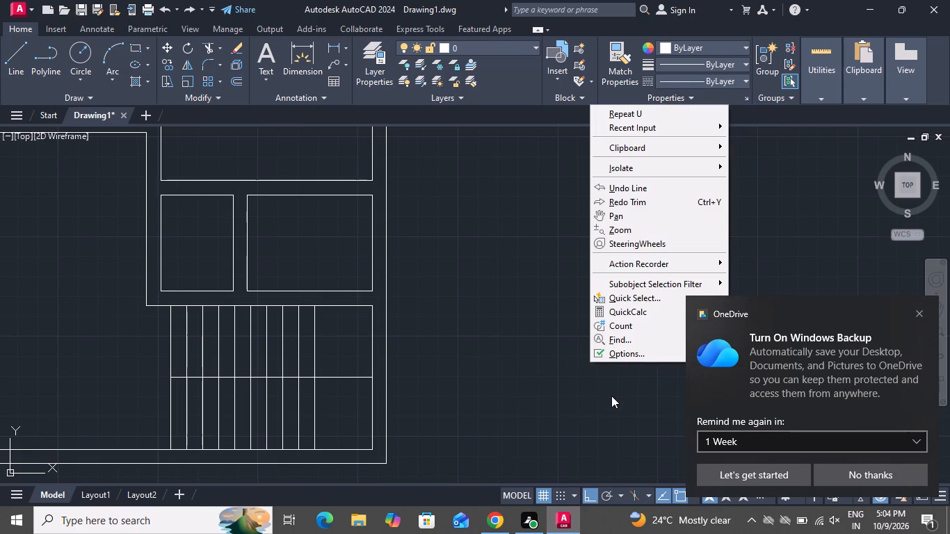
key(Escape)
key(t)
text(r)
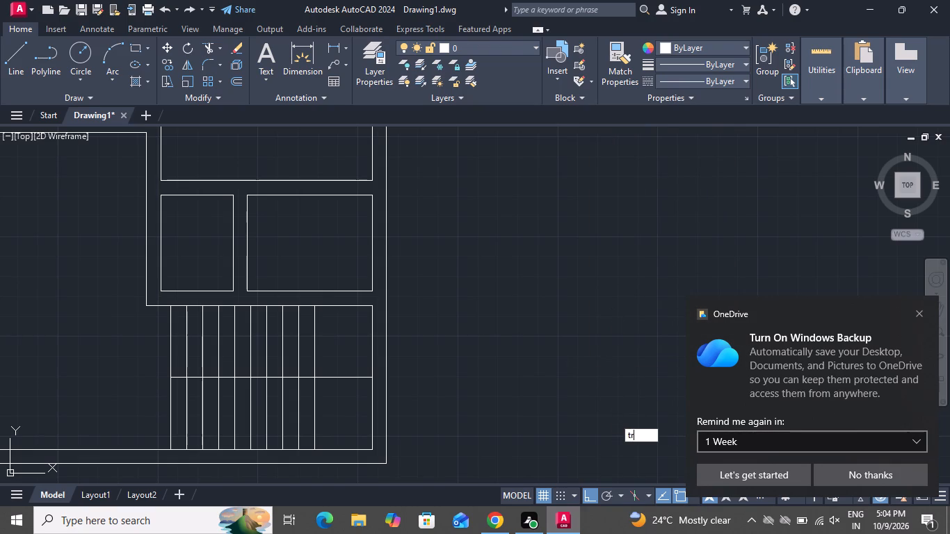
key(space)
key(space)
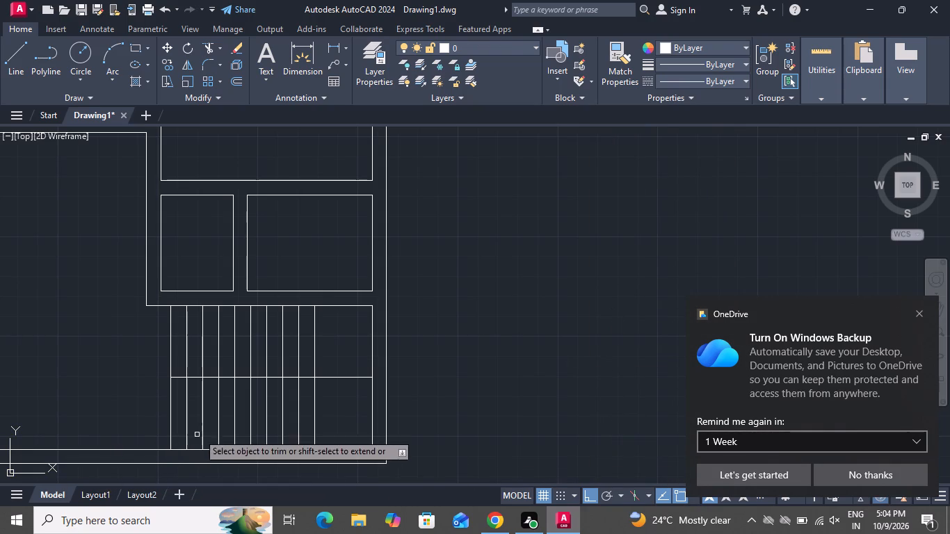
scroll(210, 415, up, 1)
click(352, 404)
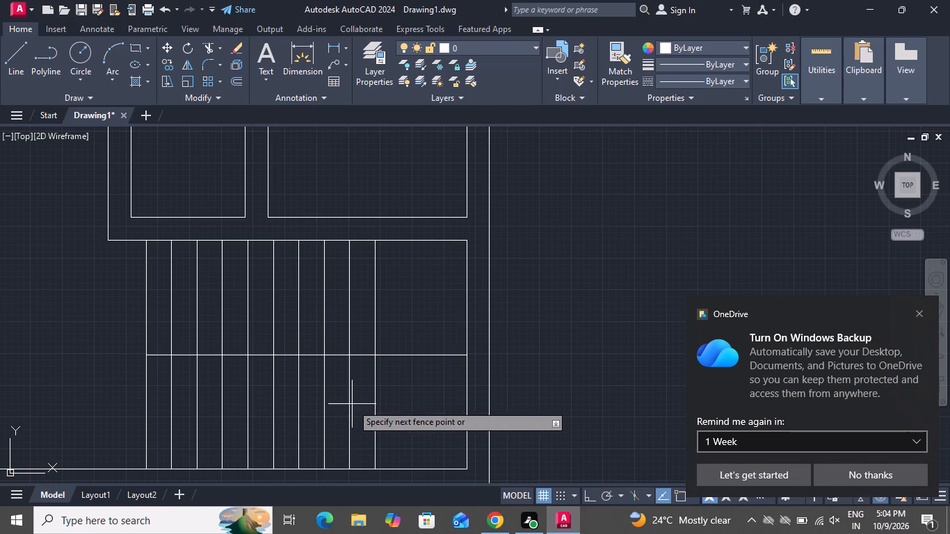
click(126, 383)
right_click(129, 384)
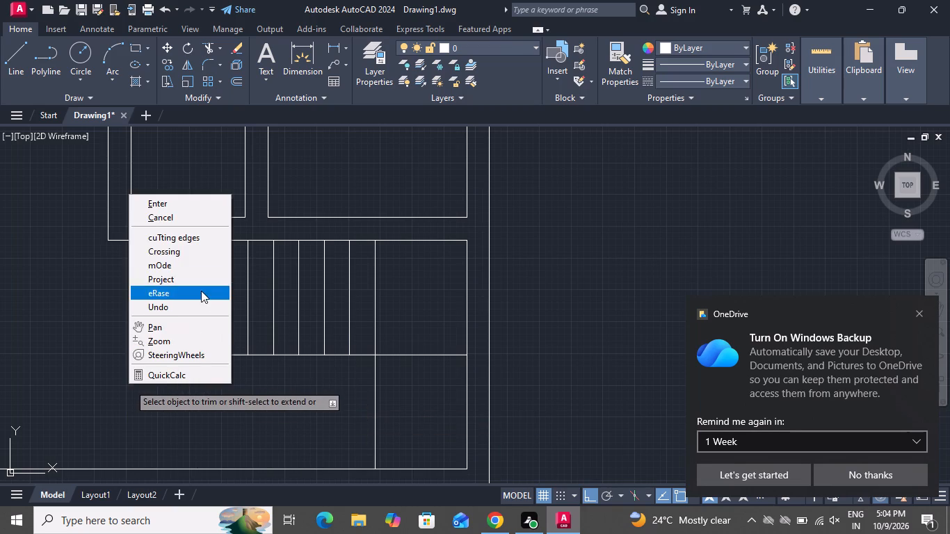
click(197, 210)
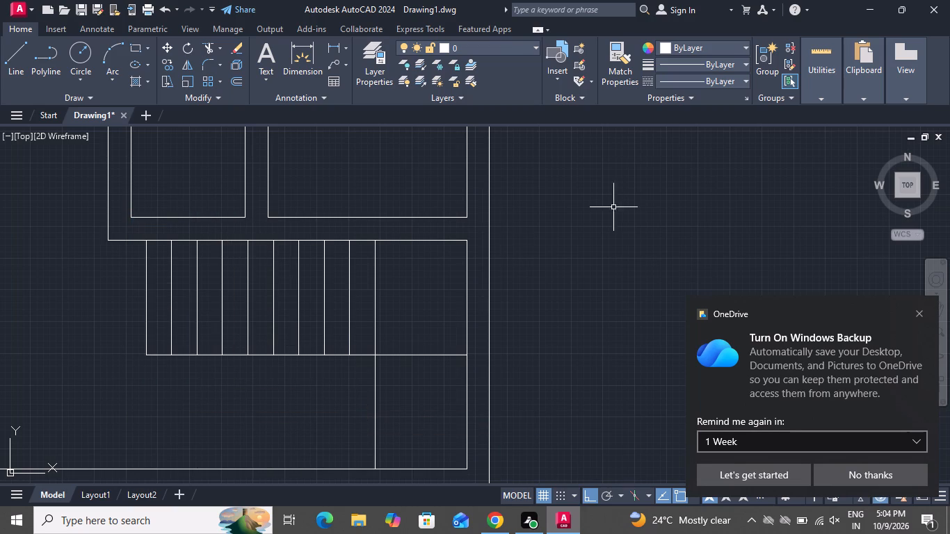
Load the ACAD_ISO02W100 ISO dash linetype into the drawing.
click(744, 82)
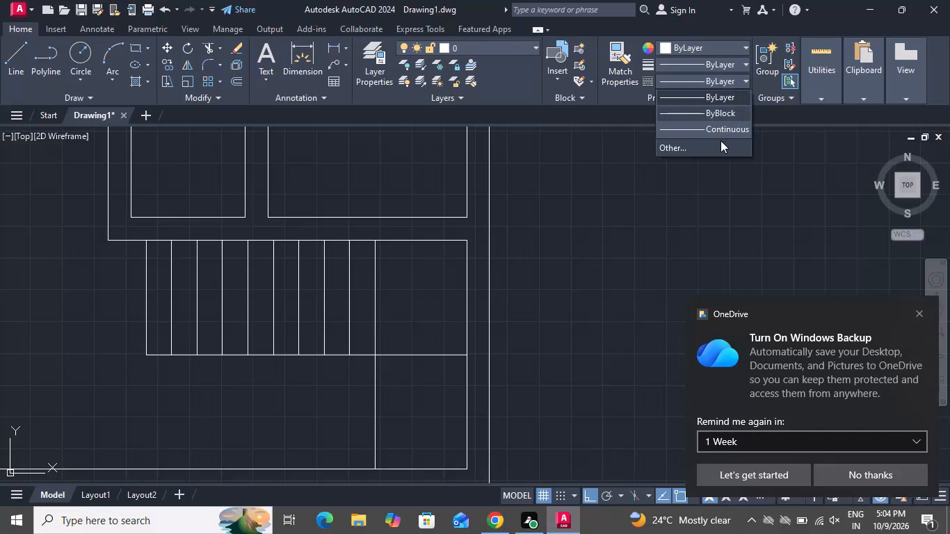
click(720, 140)
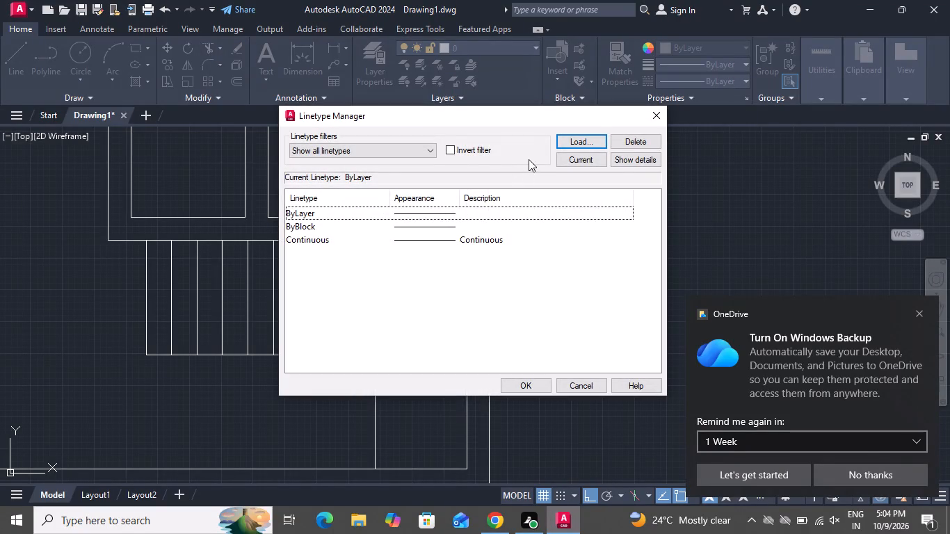
click(557, 139)
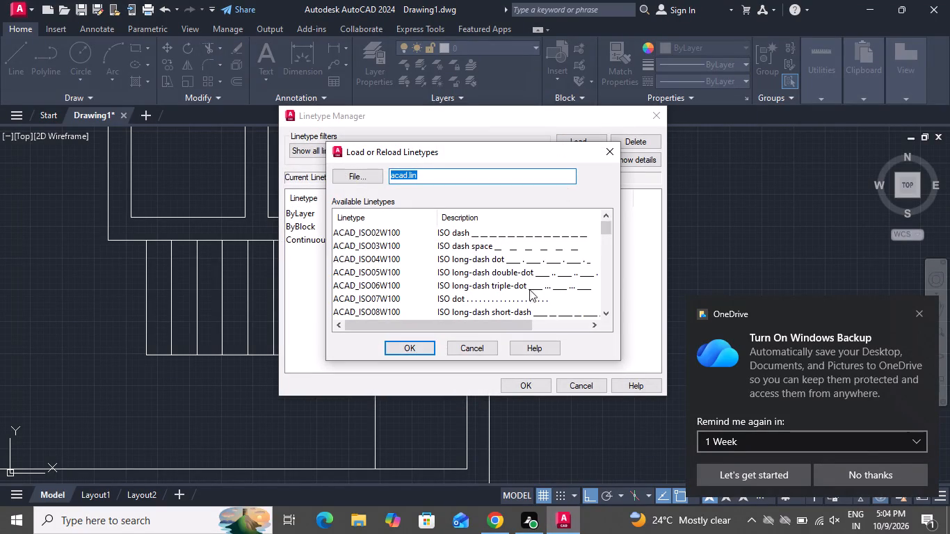
click(505, 232)
click(423, 346)
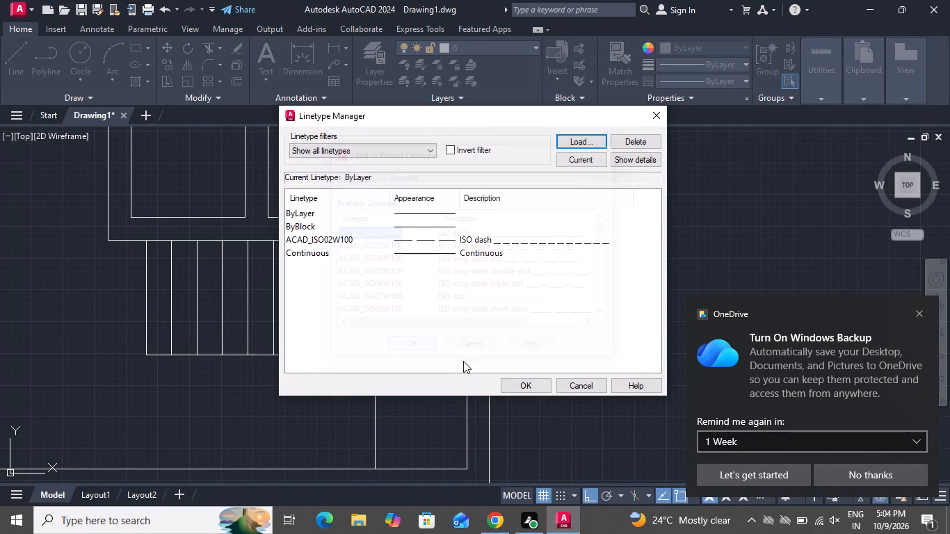
click(518, 385)
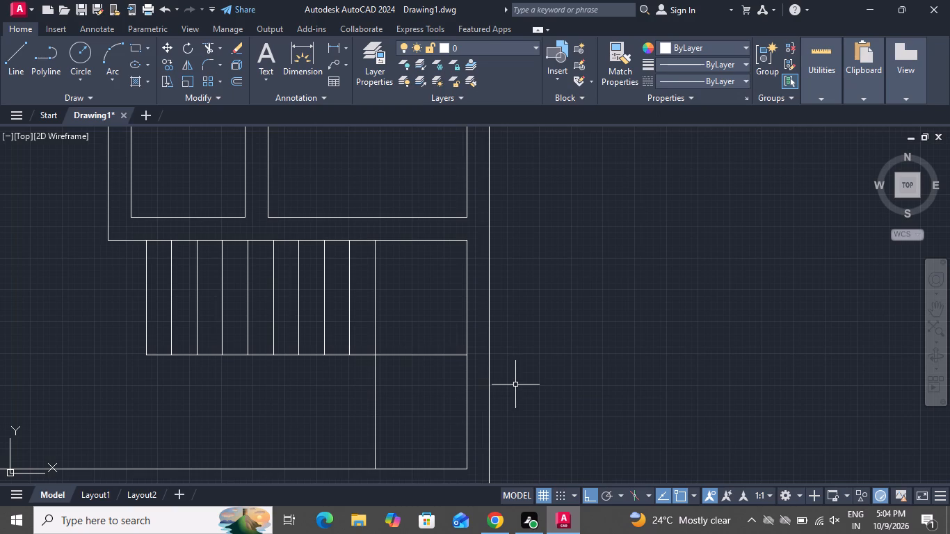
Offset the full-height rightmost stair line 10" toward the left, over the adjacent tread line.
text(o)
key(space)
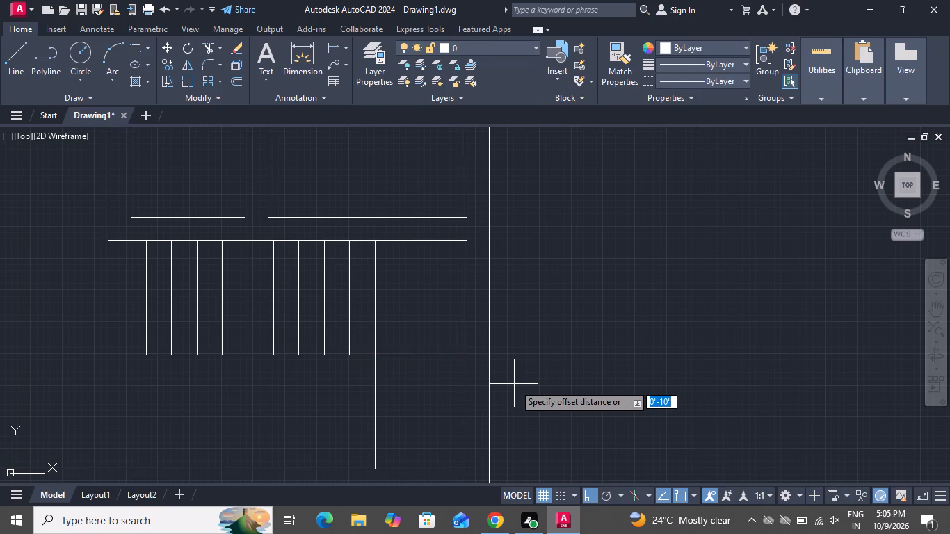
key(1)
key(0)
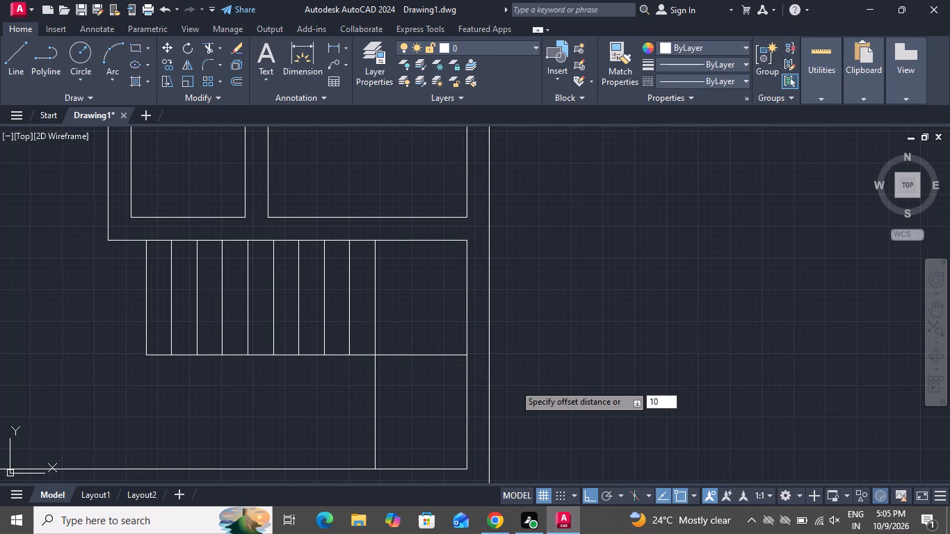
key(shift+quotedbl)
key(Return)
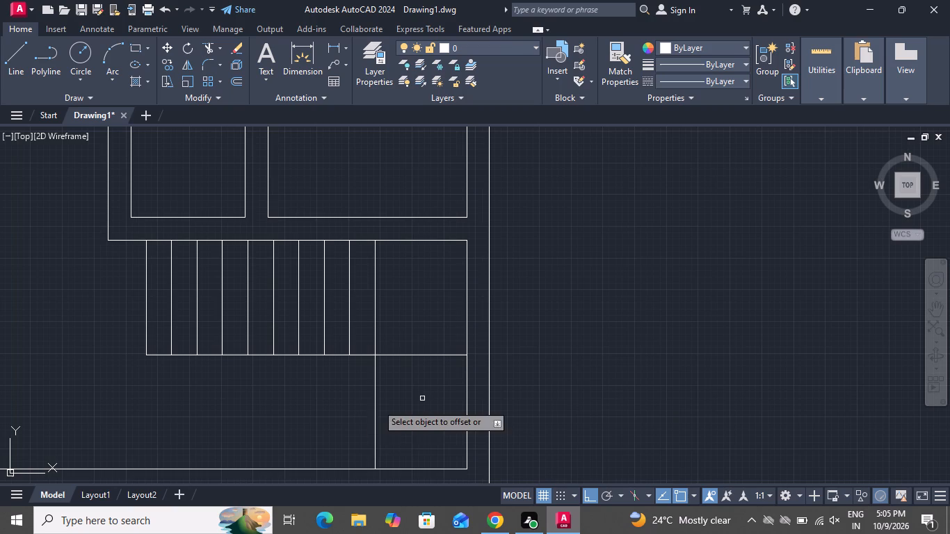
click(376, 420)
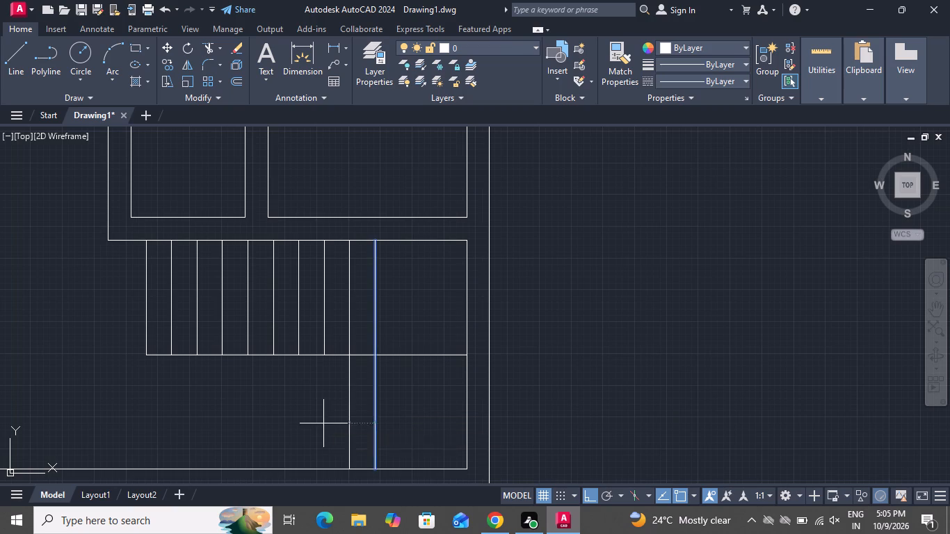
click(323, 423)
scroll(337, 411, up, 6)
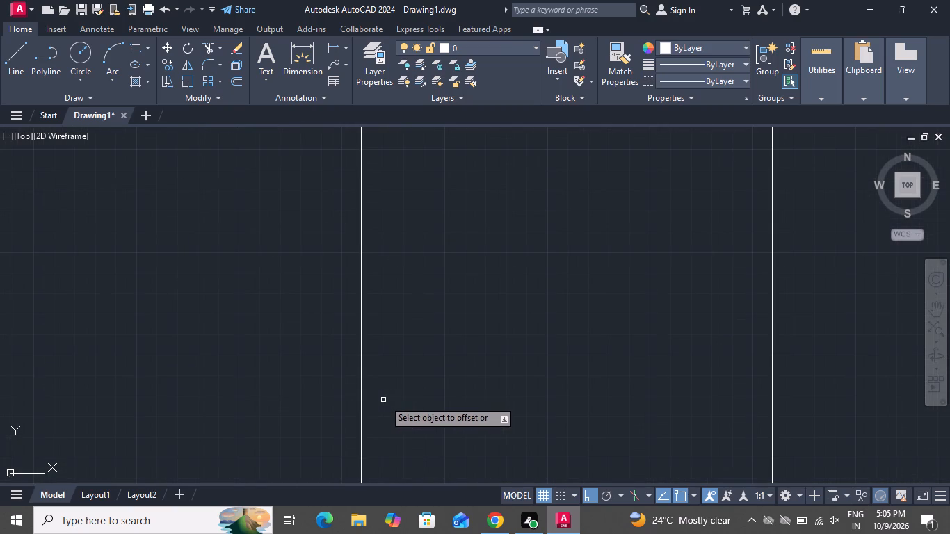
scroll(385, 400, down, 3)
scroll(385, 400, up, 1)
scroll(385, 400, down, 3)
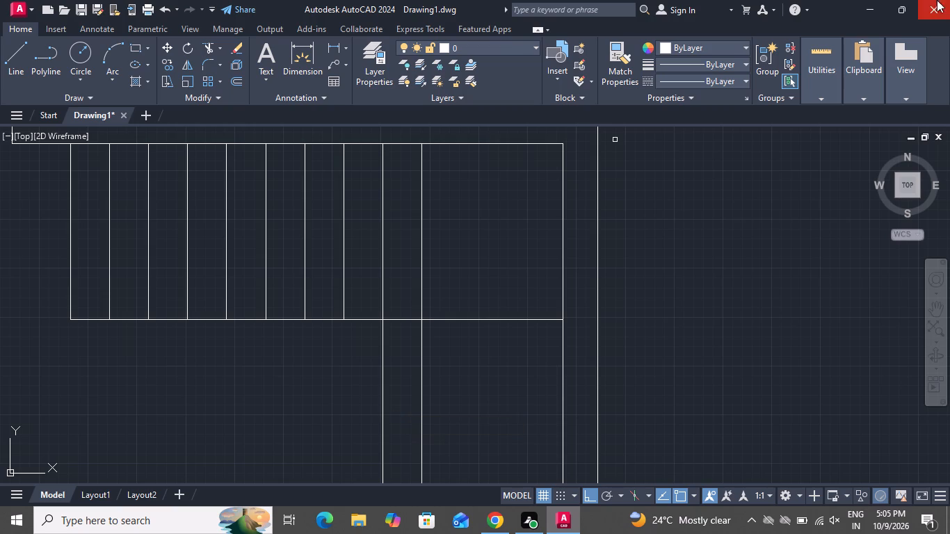
Make ACAD_ISO02W100 the current linetype.
click(733, 84)
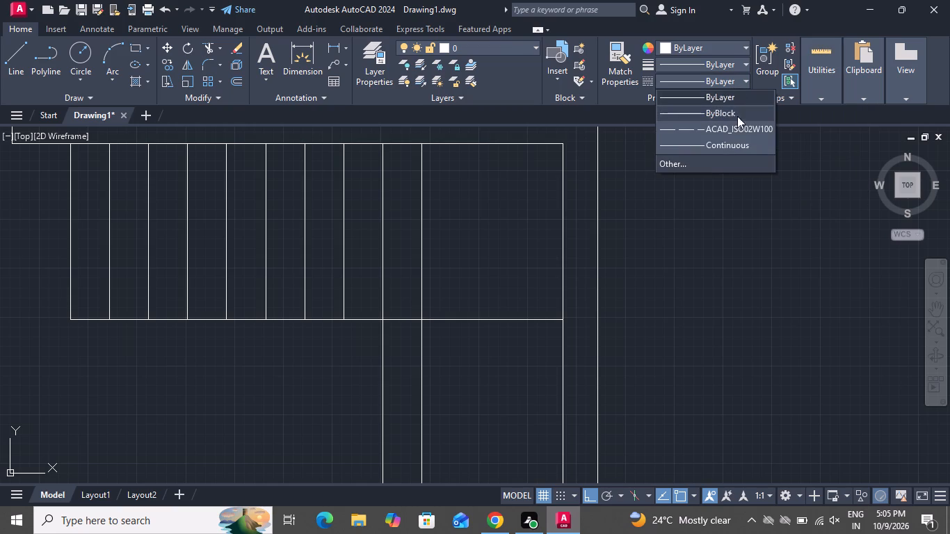
click(736, 126)
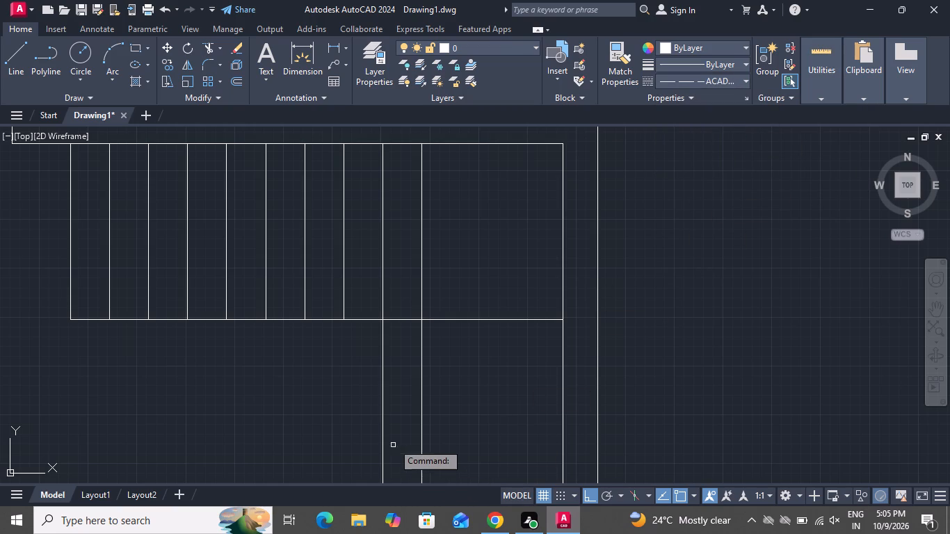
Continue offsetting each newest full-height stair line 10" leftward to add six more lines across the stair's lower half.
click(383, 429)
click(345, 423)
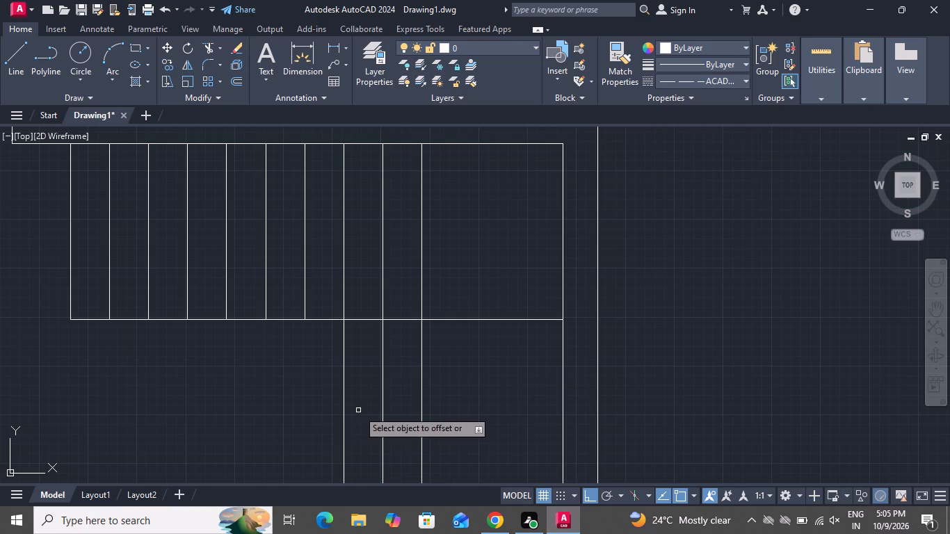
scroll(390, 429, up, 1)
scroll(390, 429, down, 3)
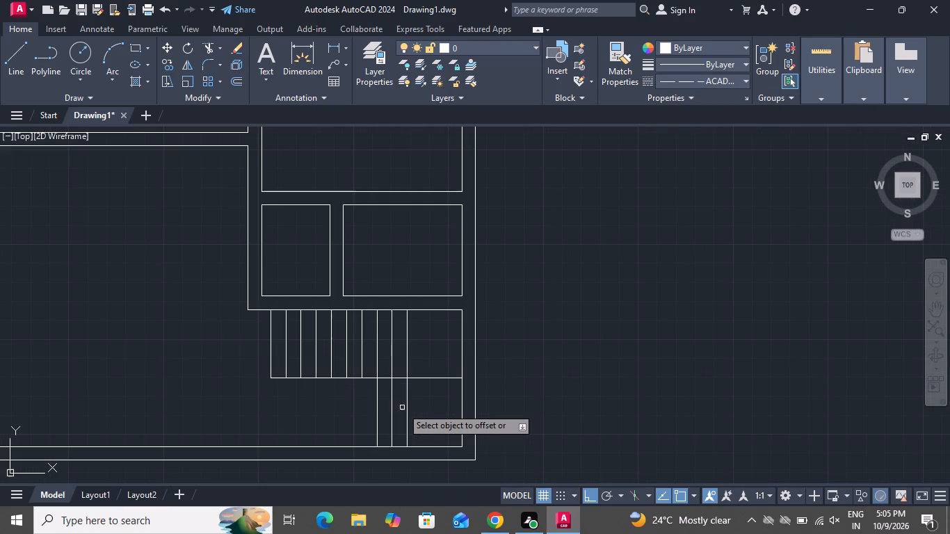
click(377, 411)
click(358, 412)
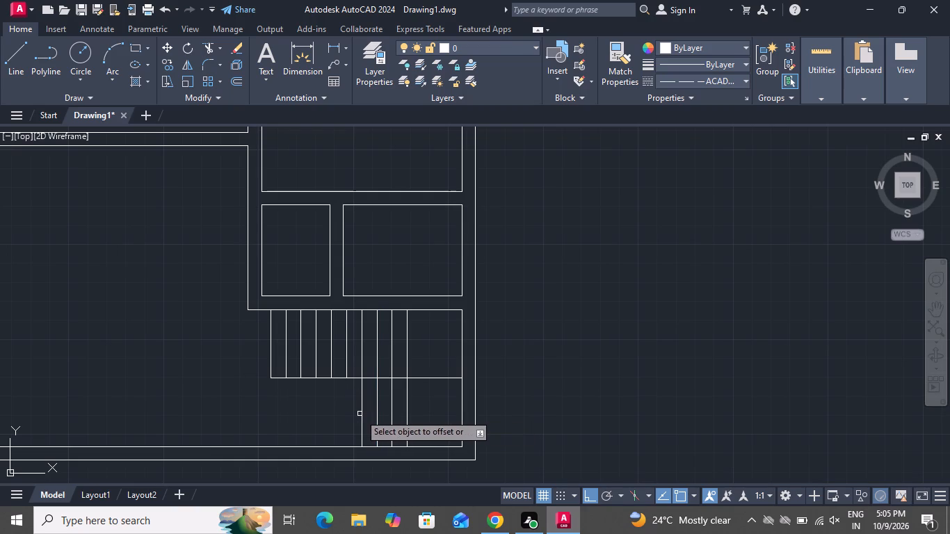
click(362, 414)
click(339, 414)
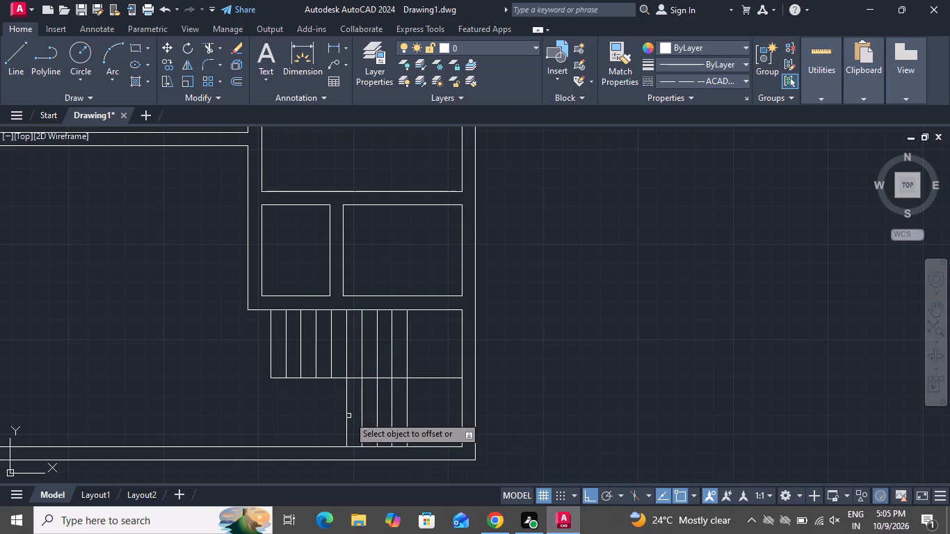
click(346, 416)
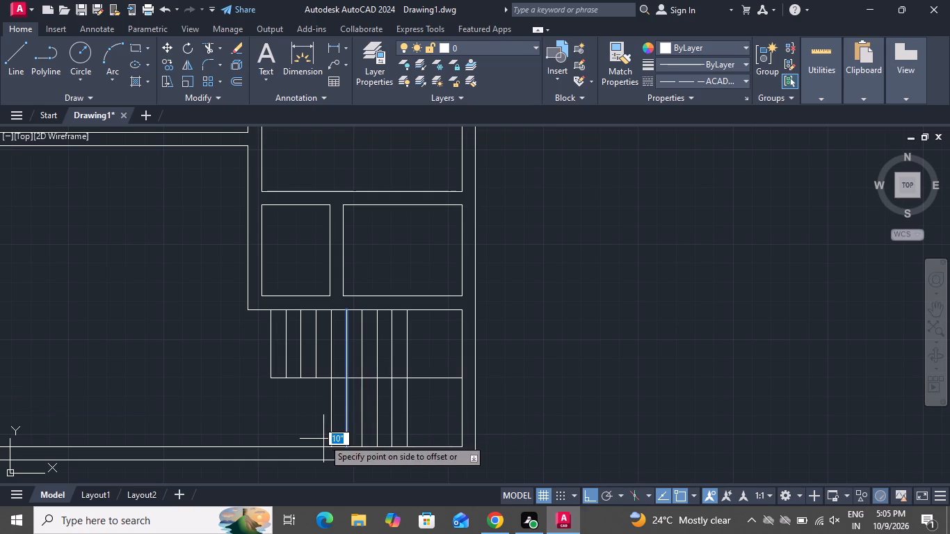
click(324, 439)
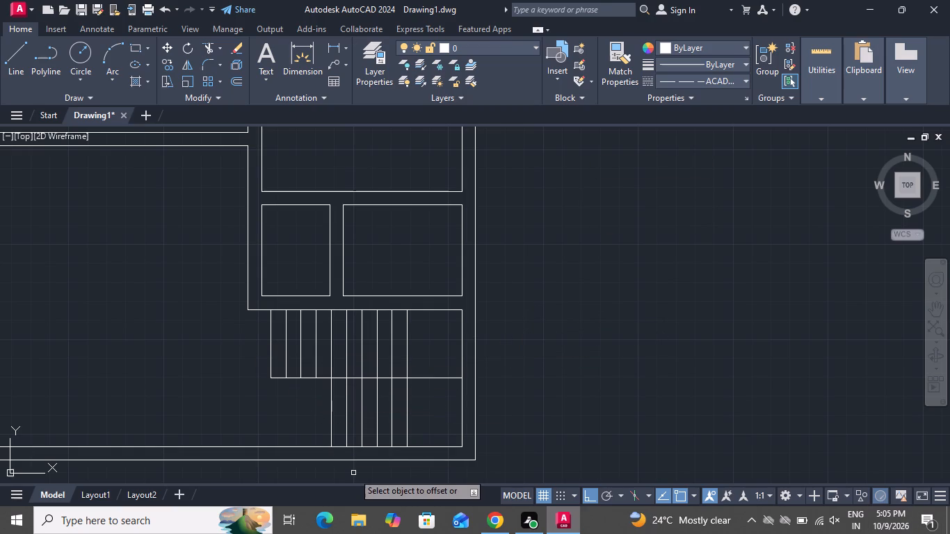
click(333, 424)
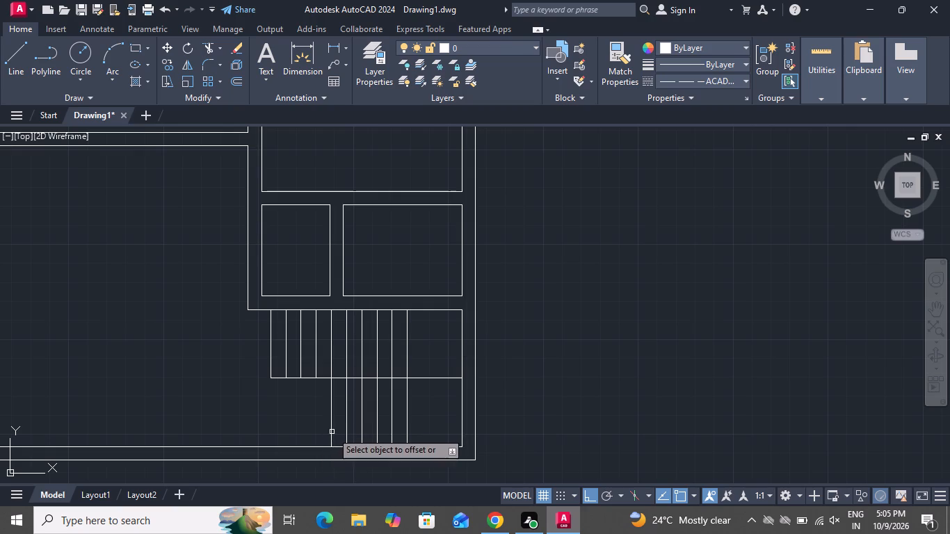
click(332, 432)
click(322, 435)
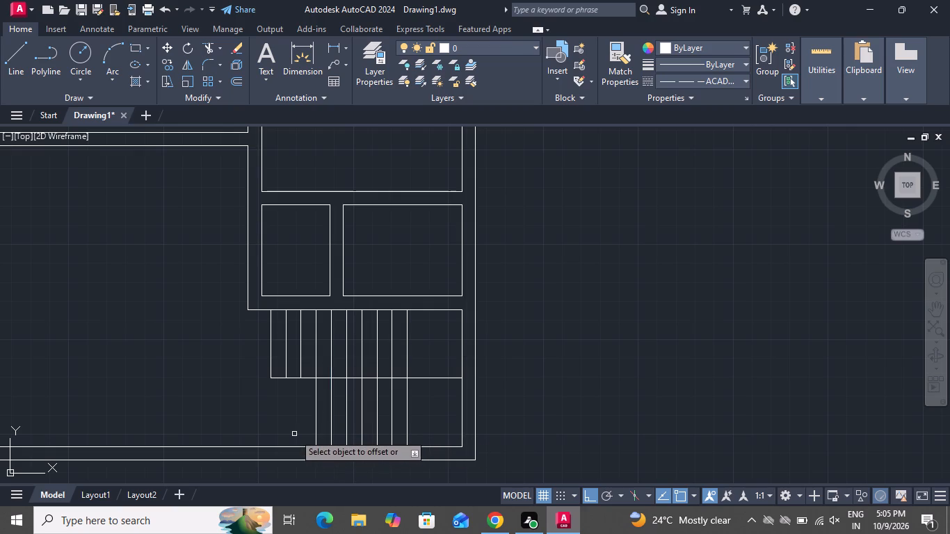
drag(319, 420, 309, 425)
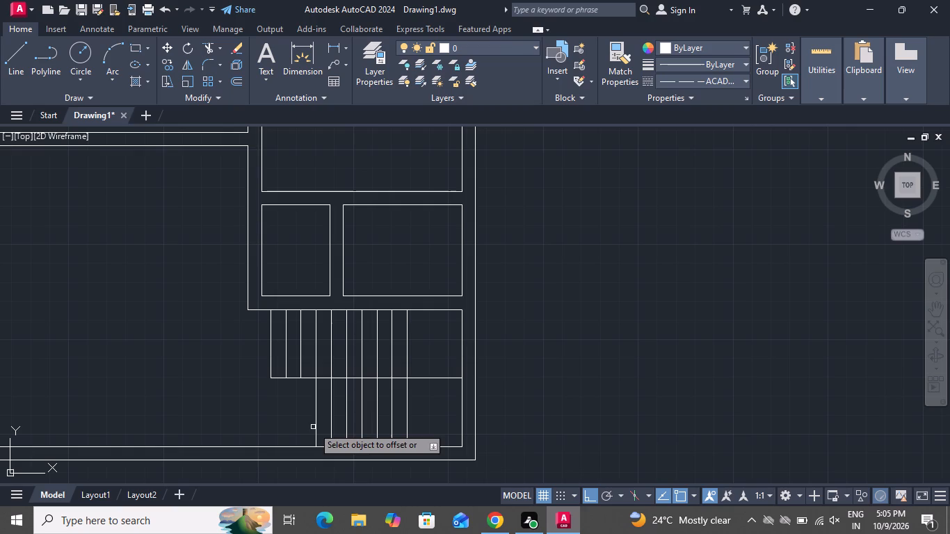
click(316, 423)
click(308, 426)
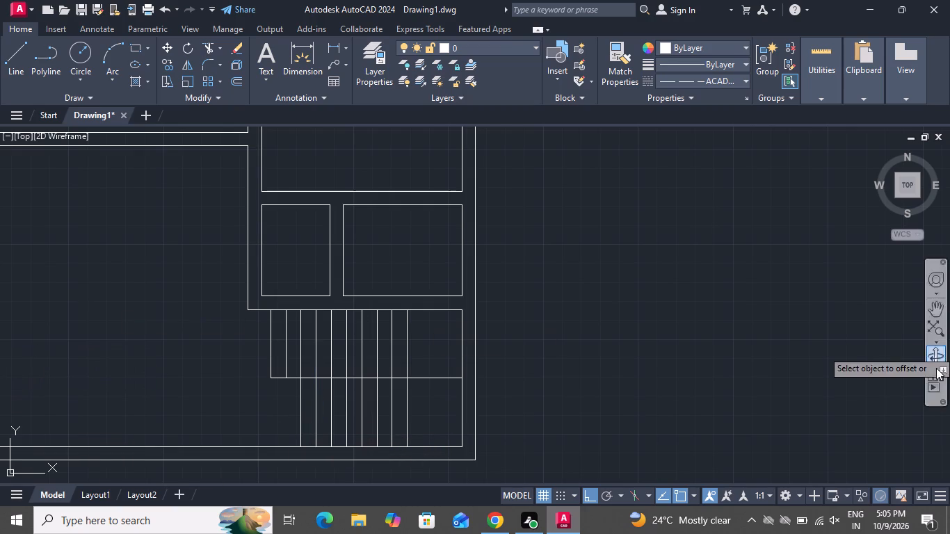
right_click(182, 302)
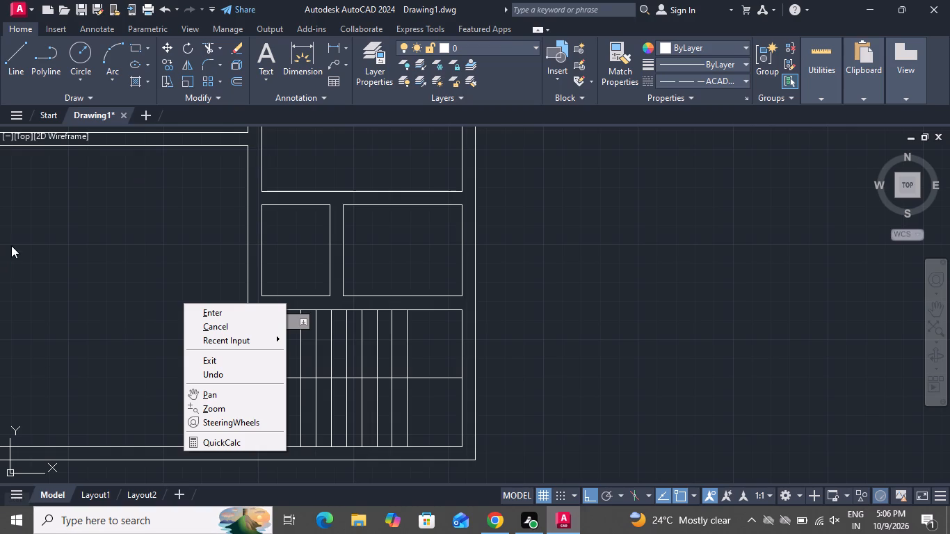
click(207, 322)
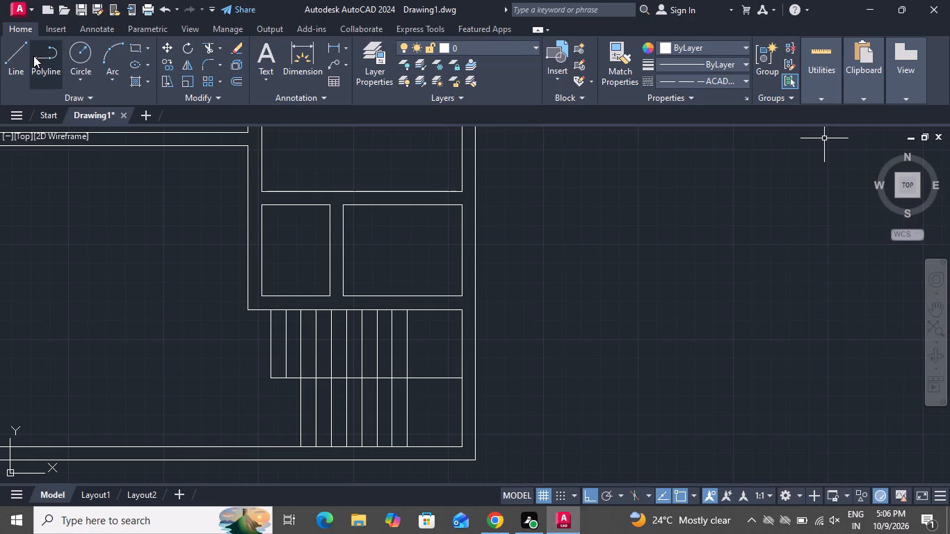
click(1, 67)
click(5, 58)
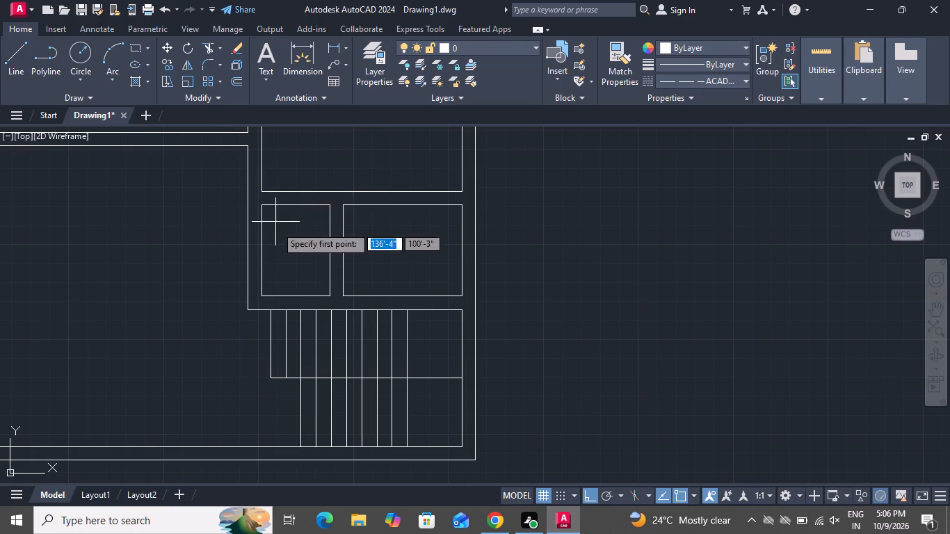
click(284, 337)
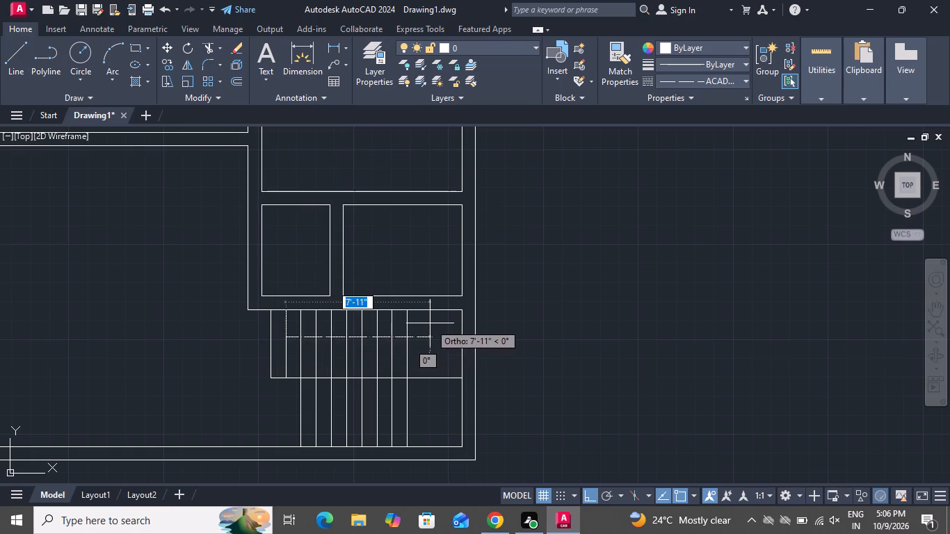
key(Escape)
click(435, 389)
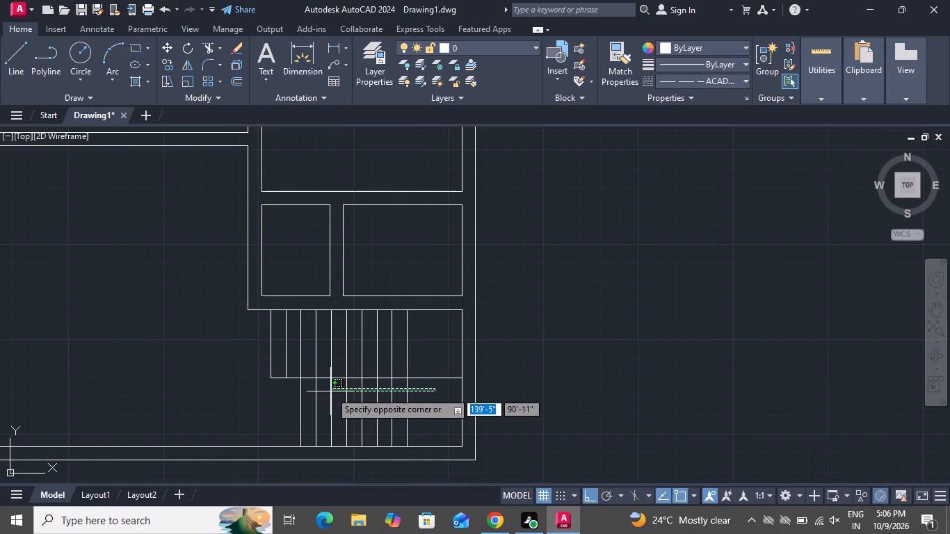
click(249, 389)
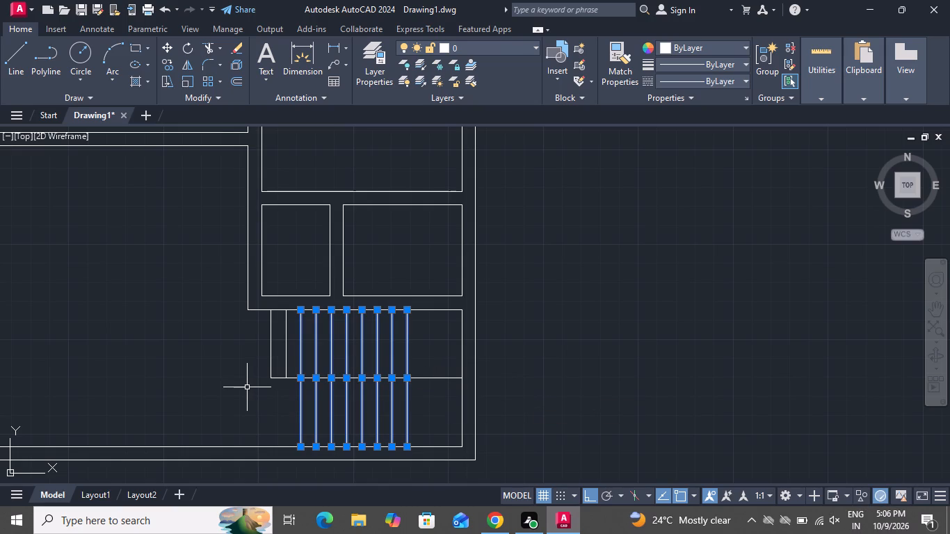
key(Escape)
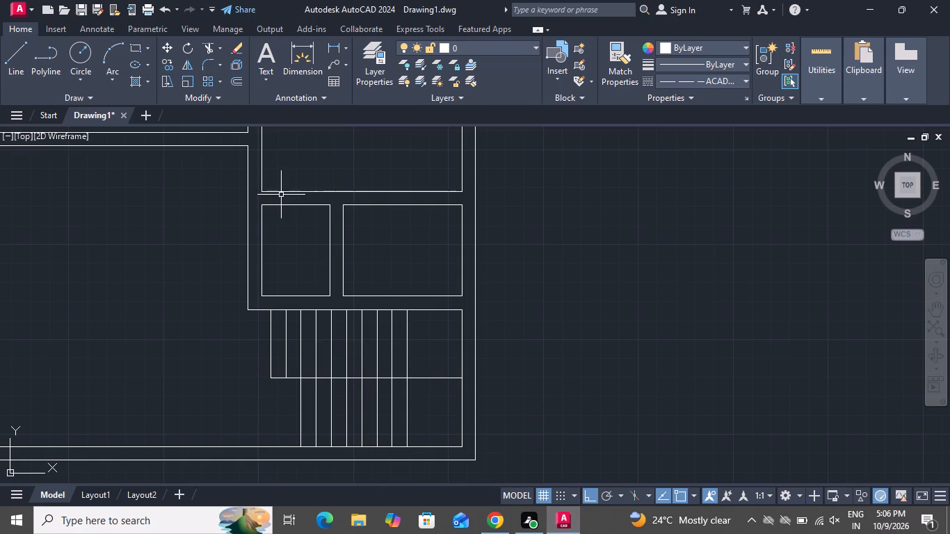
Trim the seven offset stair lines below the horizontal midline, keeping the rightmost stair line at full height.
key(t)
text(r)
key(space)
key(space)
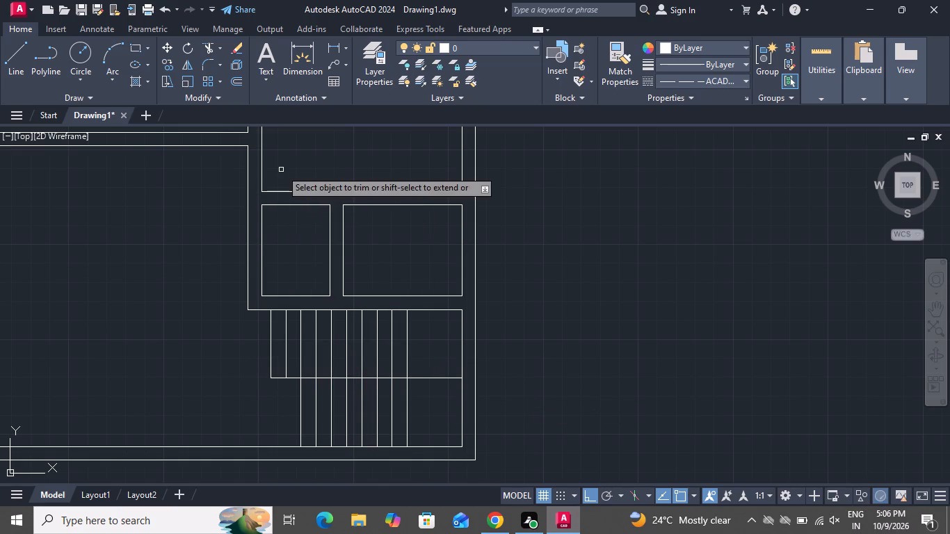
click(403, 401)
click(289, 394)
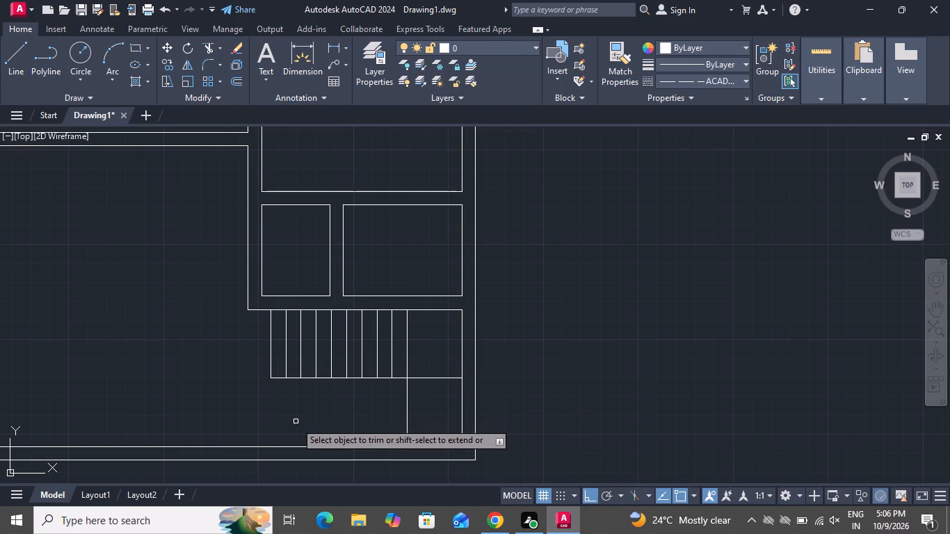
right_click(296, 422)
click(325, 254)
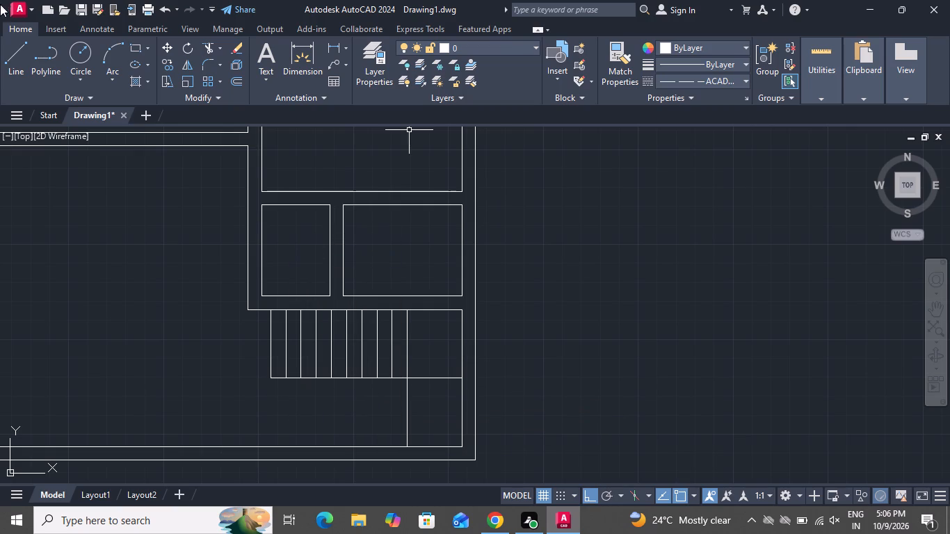
Draw a vertical dashed line from the lower end of the tread line beside the full-height stair line down to the bottom wall.
click(22, 62)
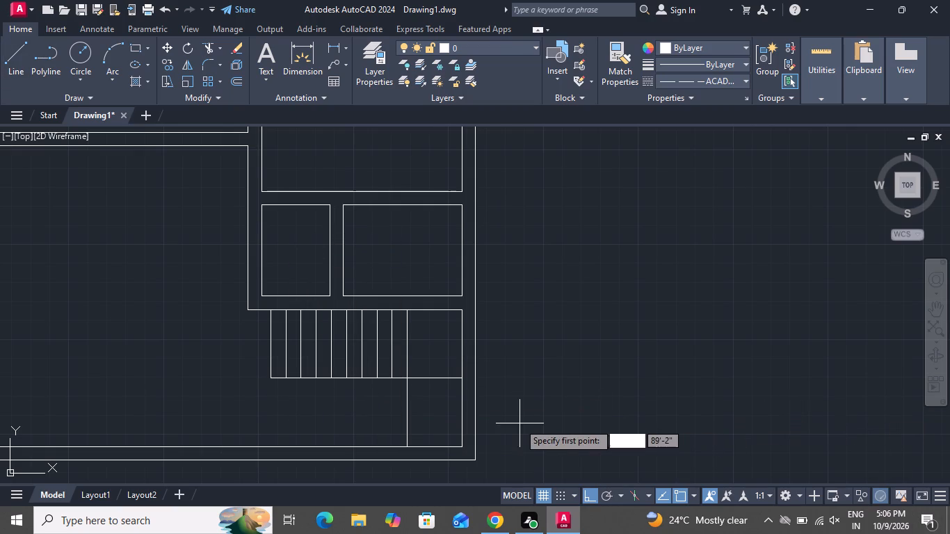
scroll(364, 369, up, 1)
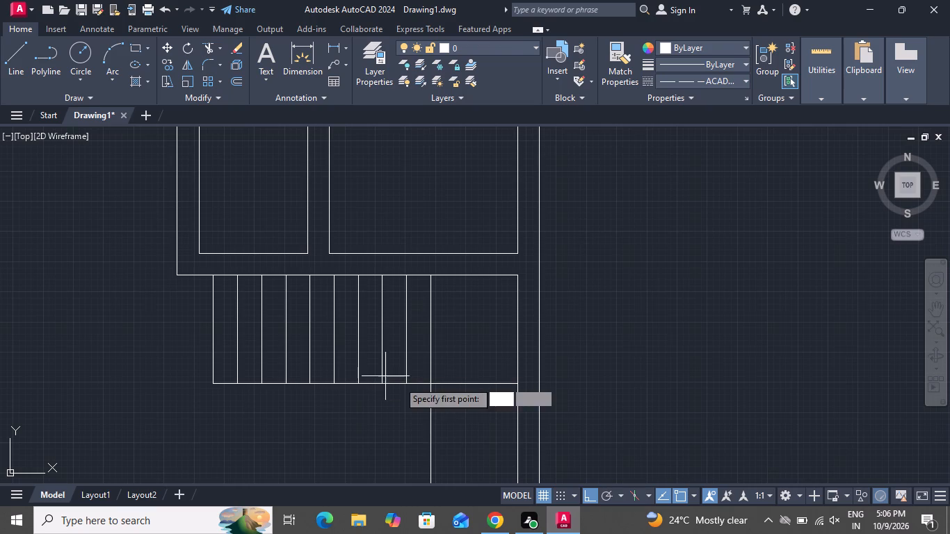
click(407, 384)
scroll(417, 464, down, 2)
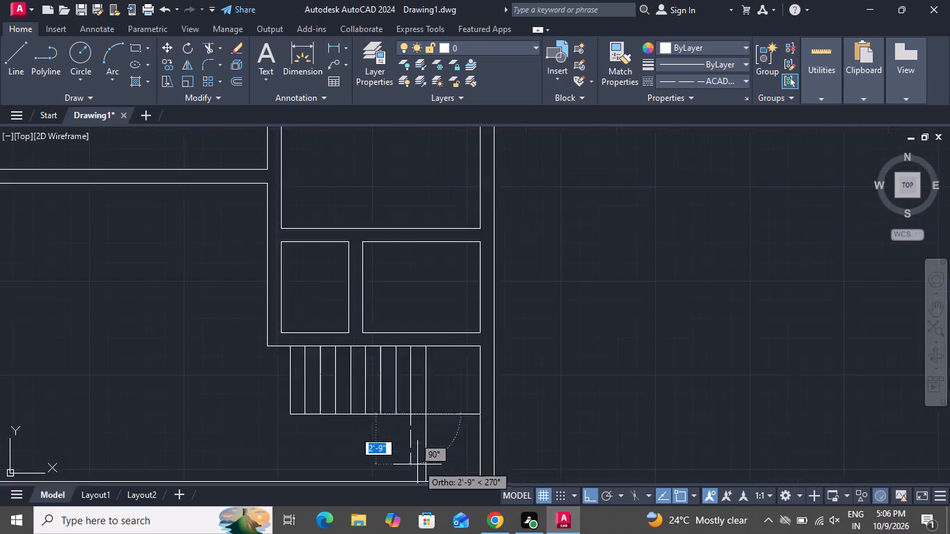
click(417, 477)
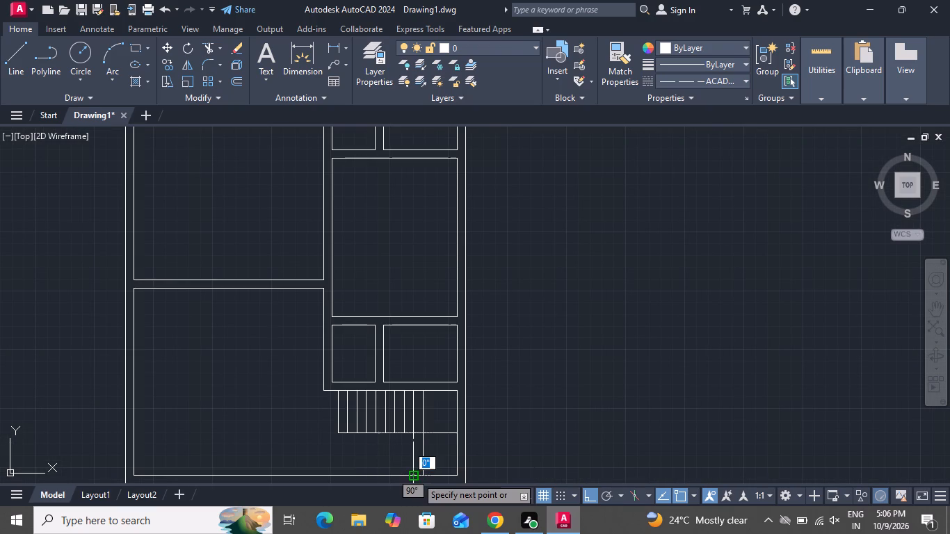
right_click(417, 477)
click(458, 341)
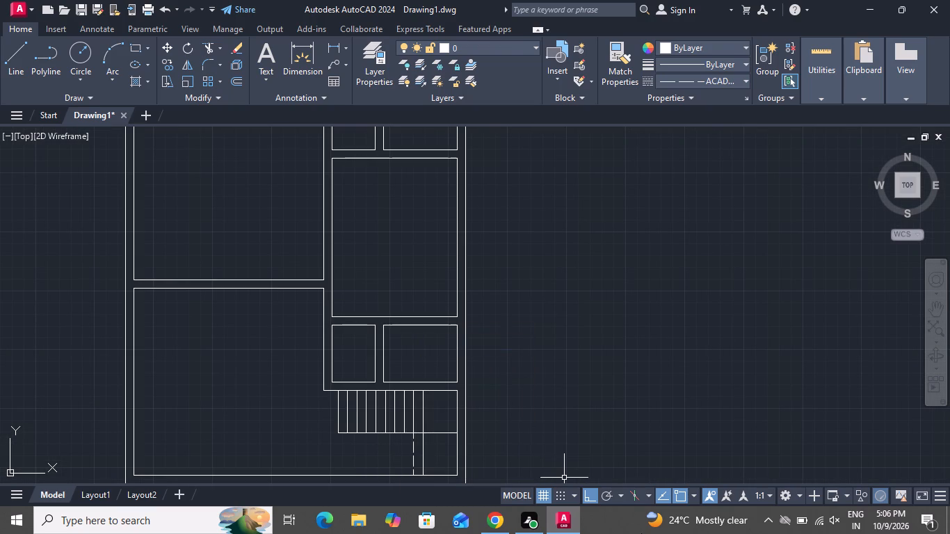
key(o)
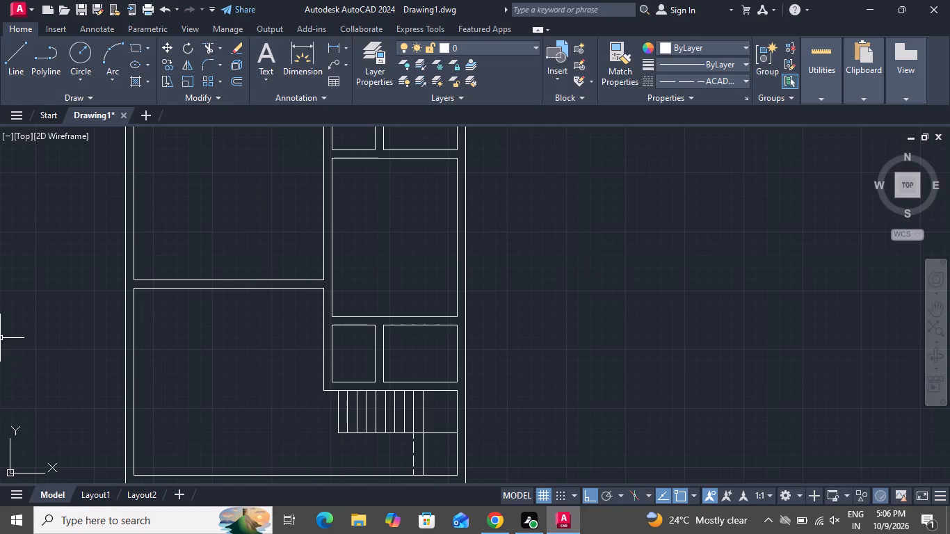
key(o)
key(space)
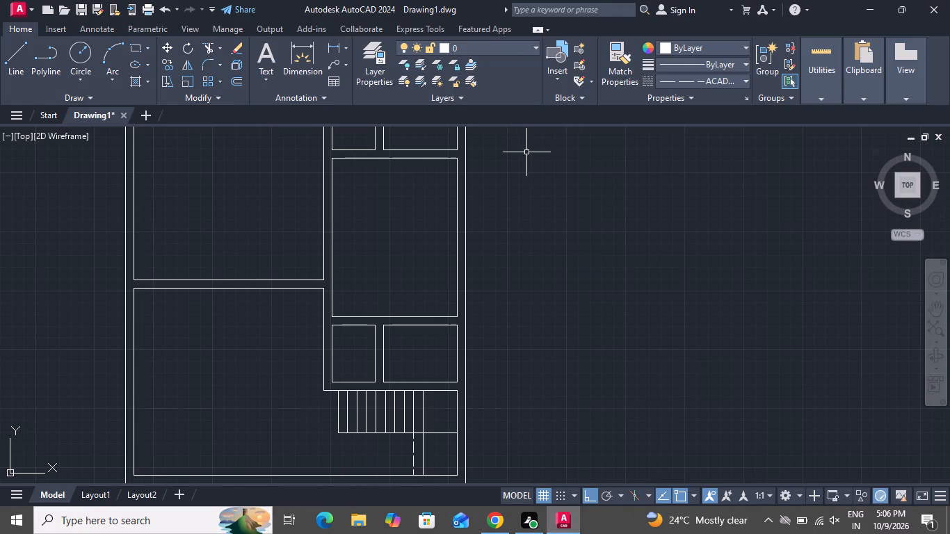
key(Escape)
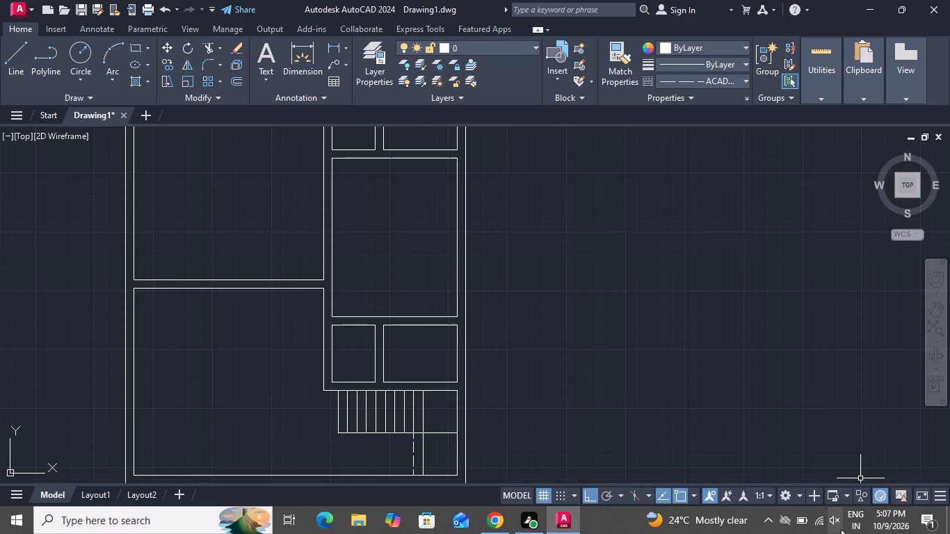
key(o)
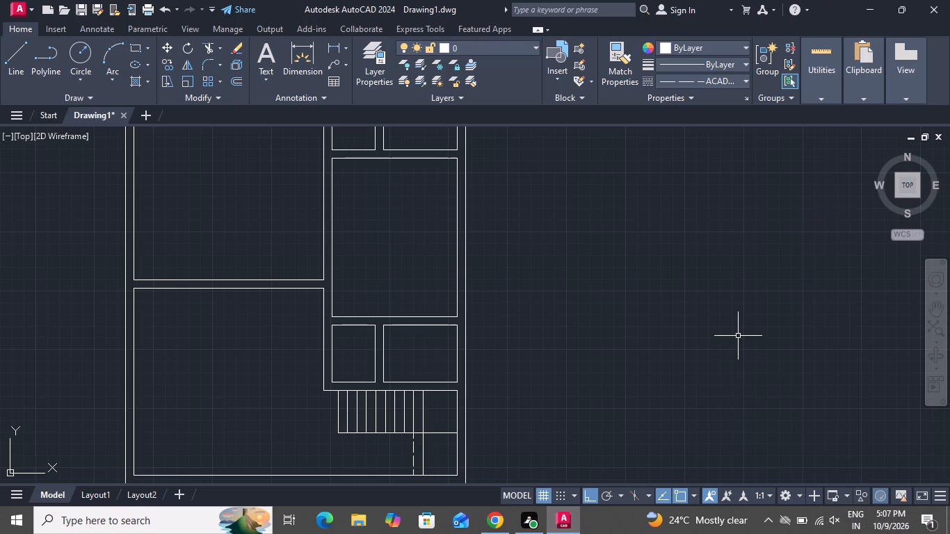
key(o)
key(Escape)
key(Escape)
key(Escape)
Offset the vertical dashed stair line 10" leftward, then each new dashed line in turn, to add three dashed lines in the lower flight.
key(o)
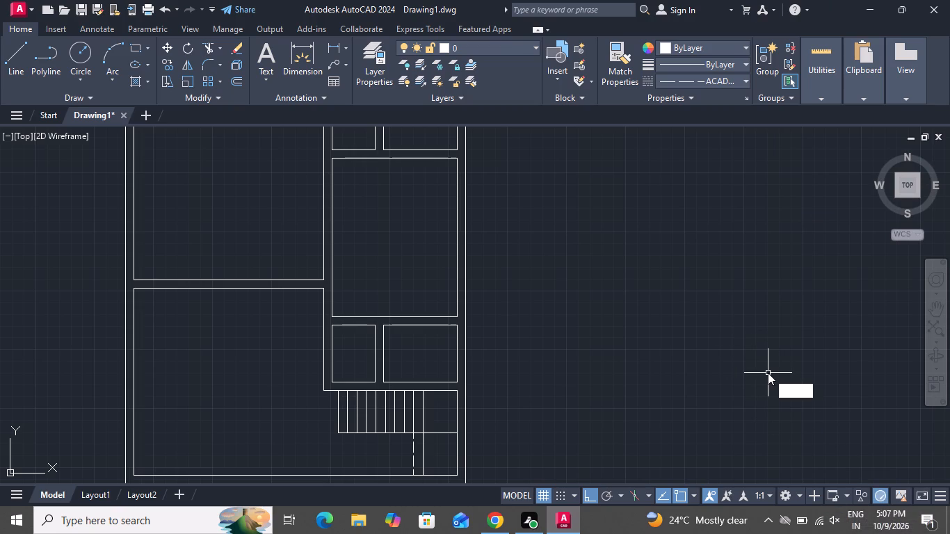
key(space)
text(10)
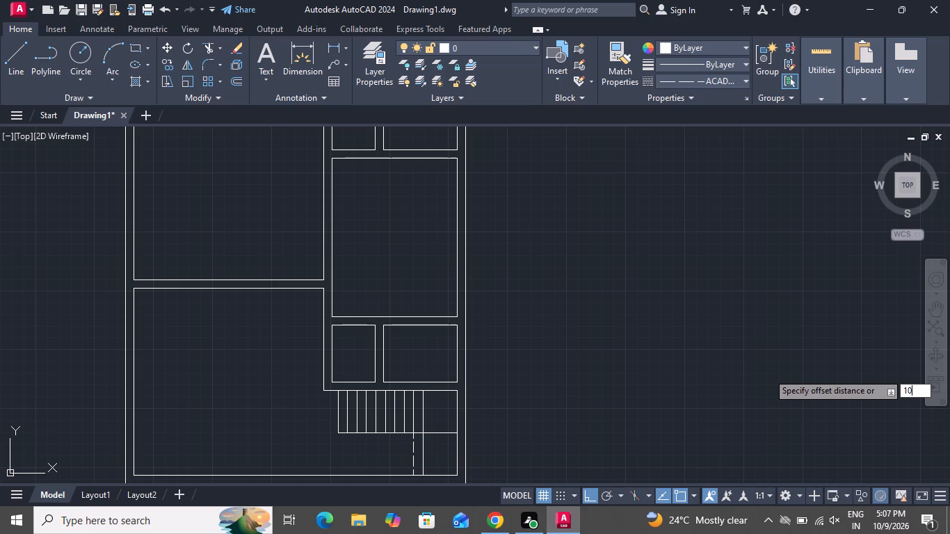
key(shift+quotedbl)
key(Return)
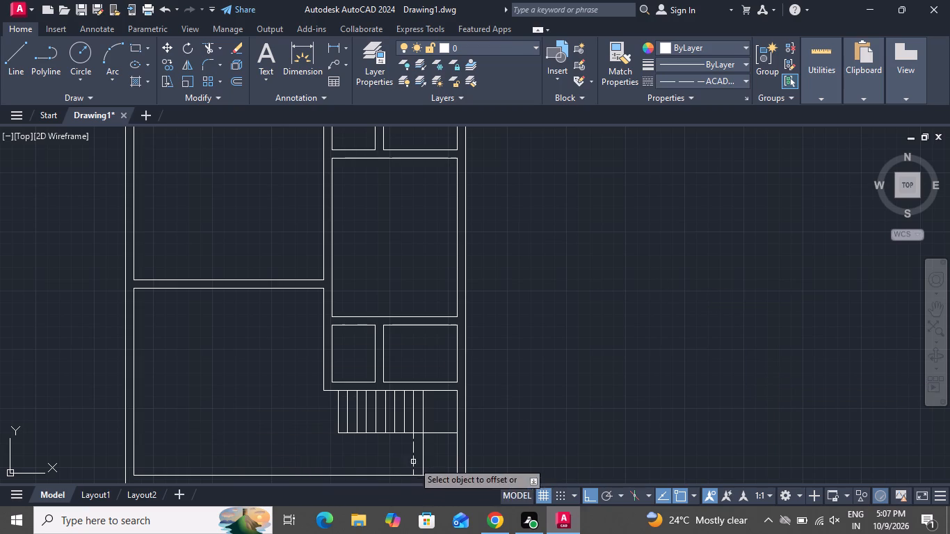
scroll(403, 461, down, 1)
scroll(403, 461, up, 2)
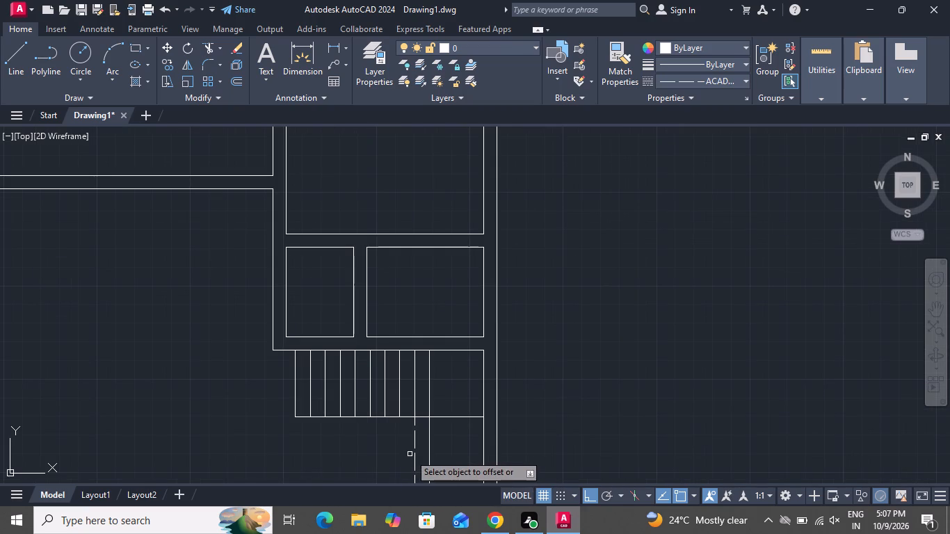
scroll(410, 454, up, 4)
click(417, 460)
click(364, 459)
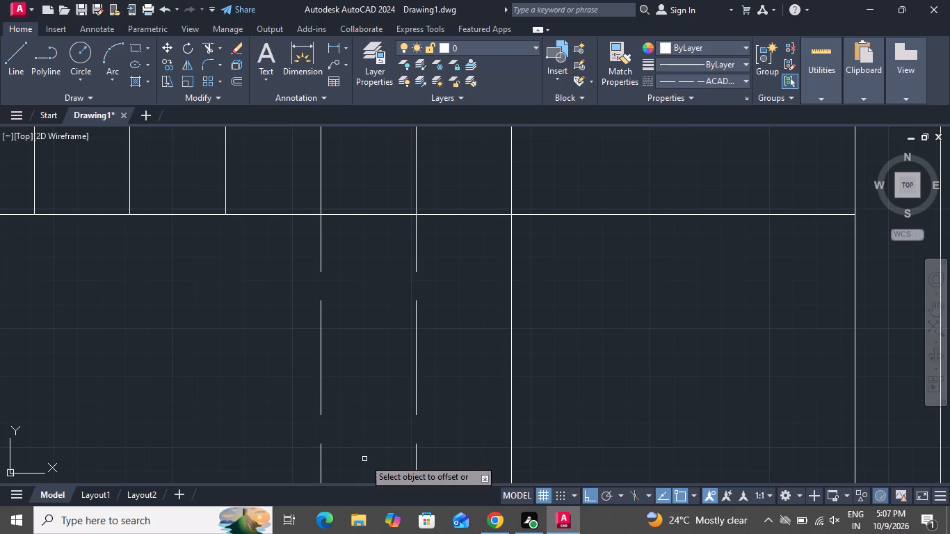
scroll(389, 390, down, 4)
click(379, 394)
click(354, 394)
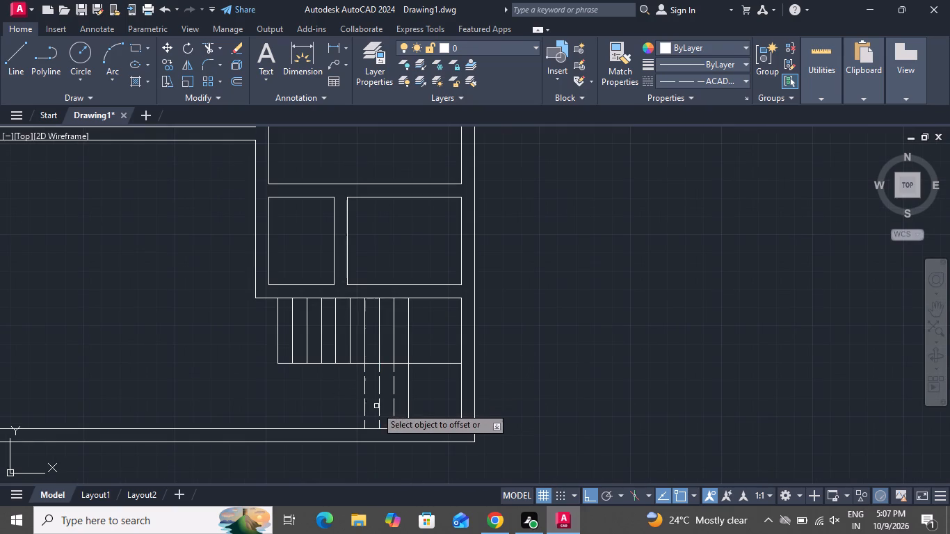
click(363, 417)
click(314, 398)
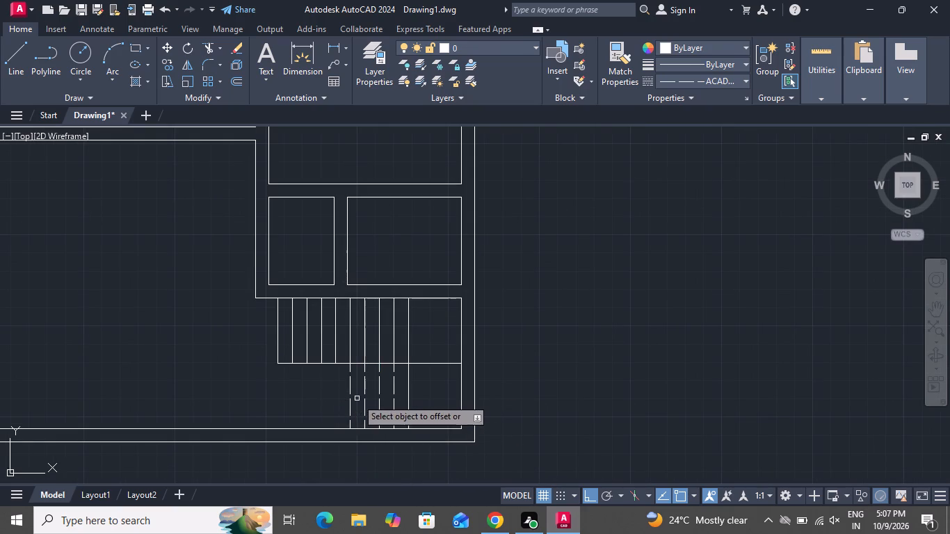
Continue offsetting each newest dashed line 10" leftward to add five more, reaching the leftmost tread of the upper flight.
click(351, 400)
click(308, 420)
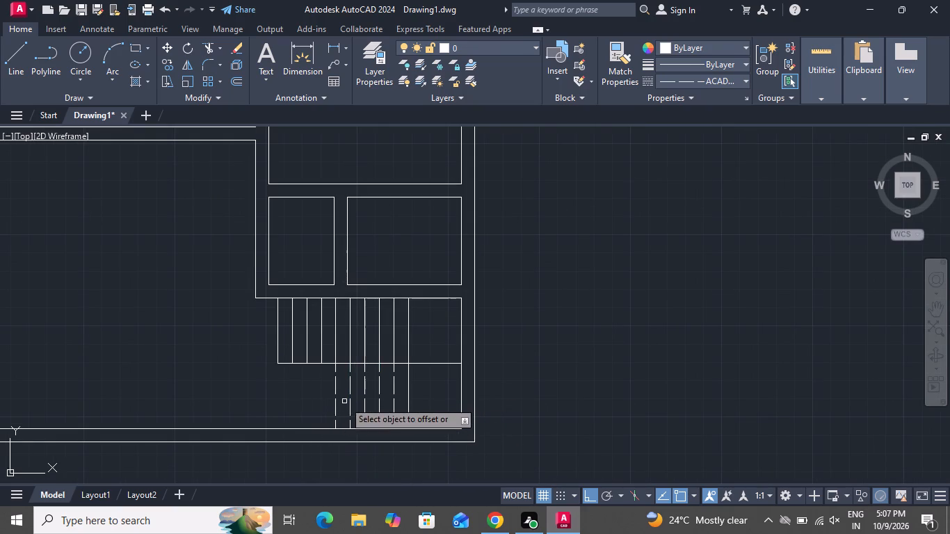
click(337, 405)
click(320, 405)
click(321, 405)
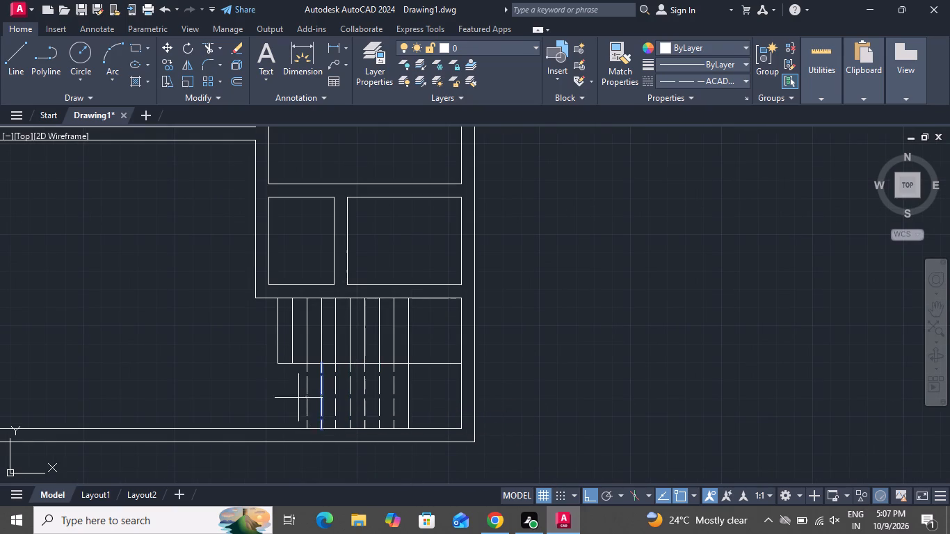
click(298, 398)
click(306, 393)
click(296, 396)
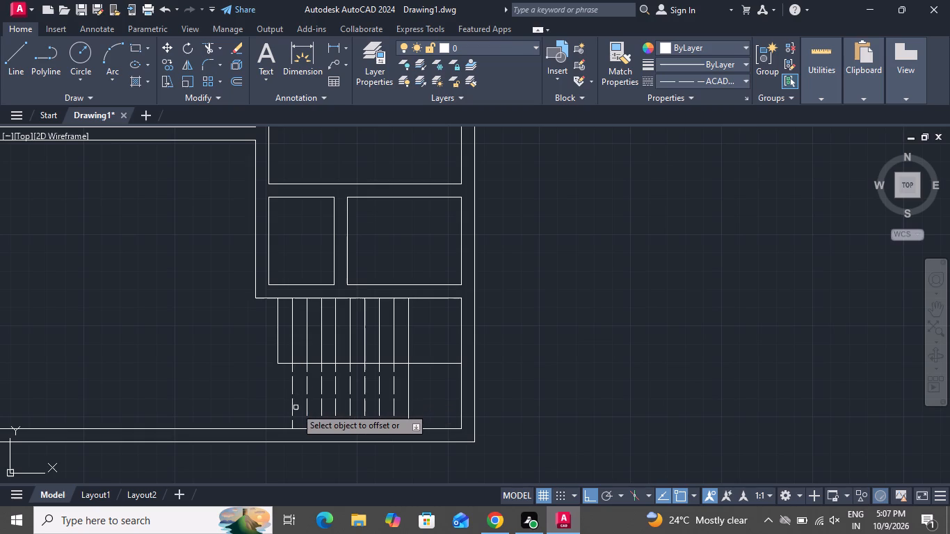
click(293, 408)
click(283, 407)
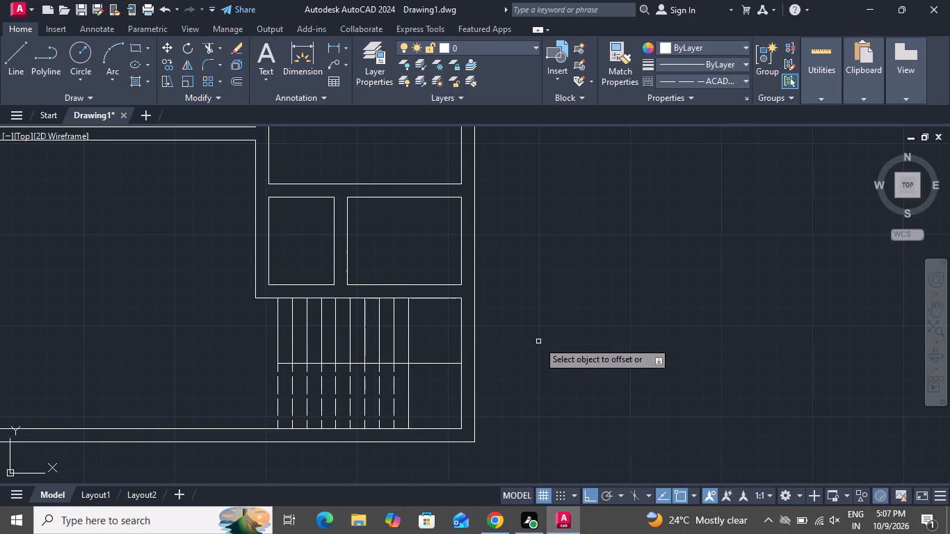
right_click(538, 341)
click(561, 374)
click(561, 367)
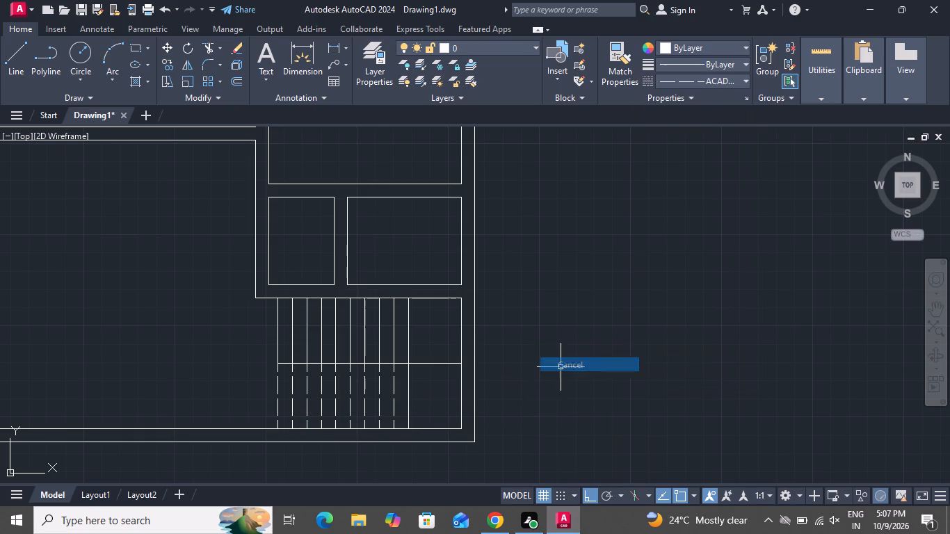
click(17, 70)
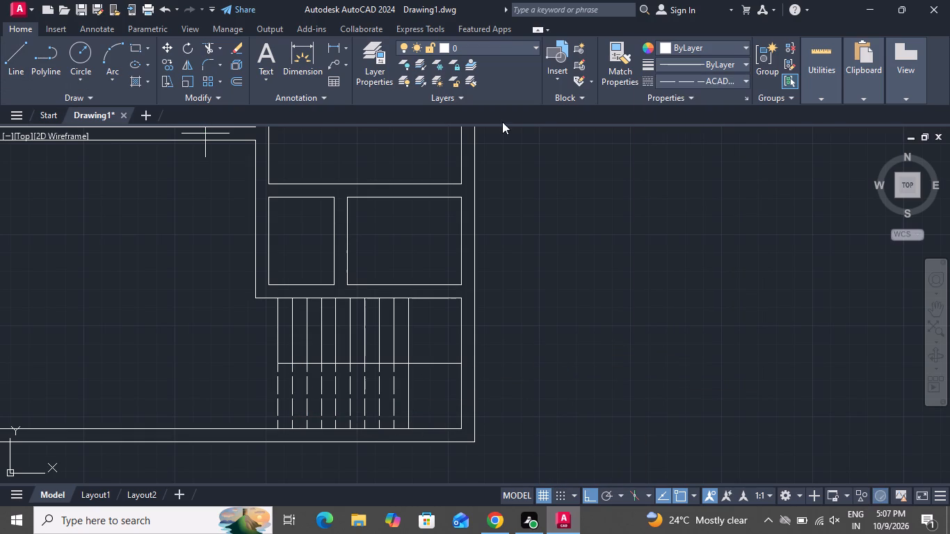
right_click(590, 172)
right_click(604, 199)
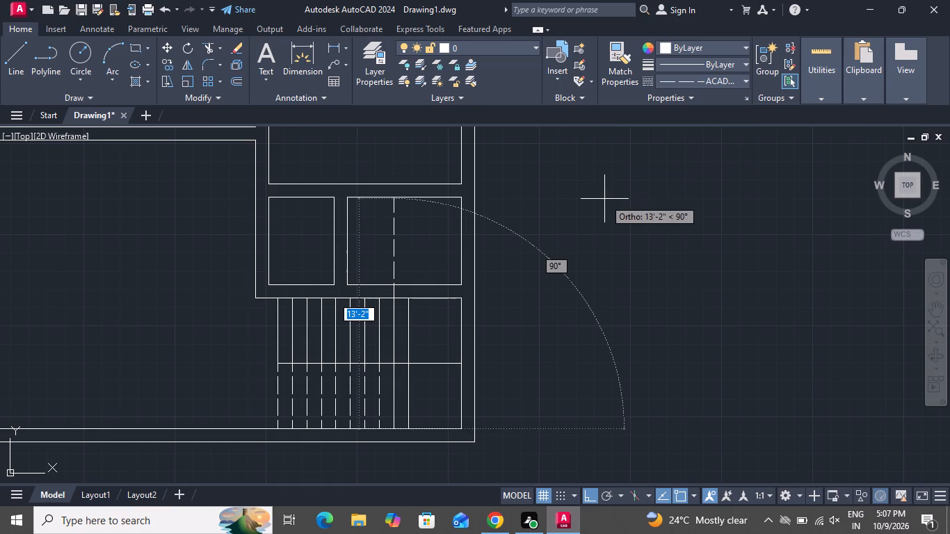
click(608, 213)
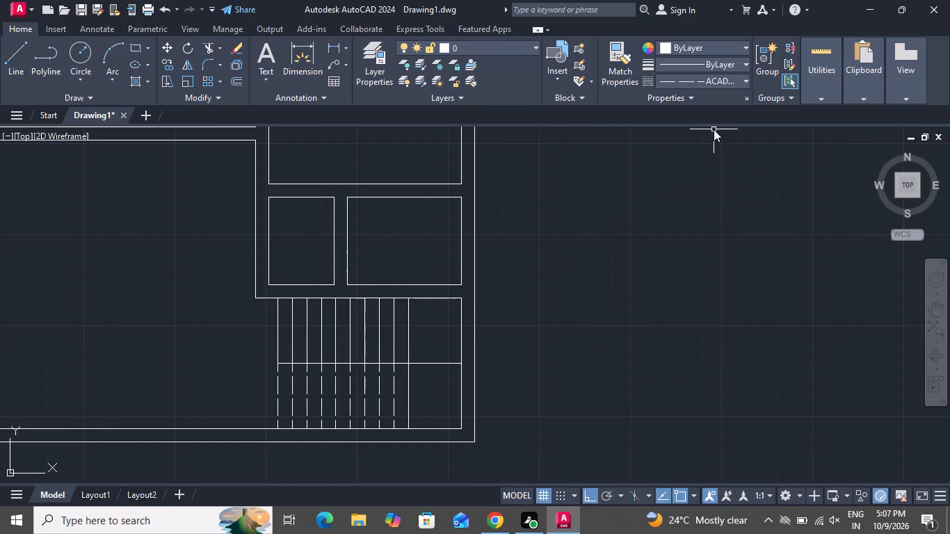
Set the current linetype to ByLayer.
click(709, 79)
click(707, 95)
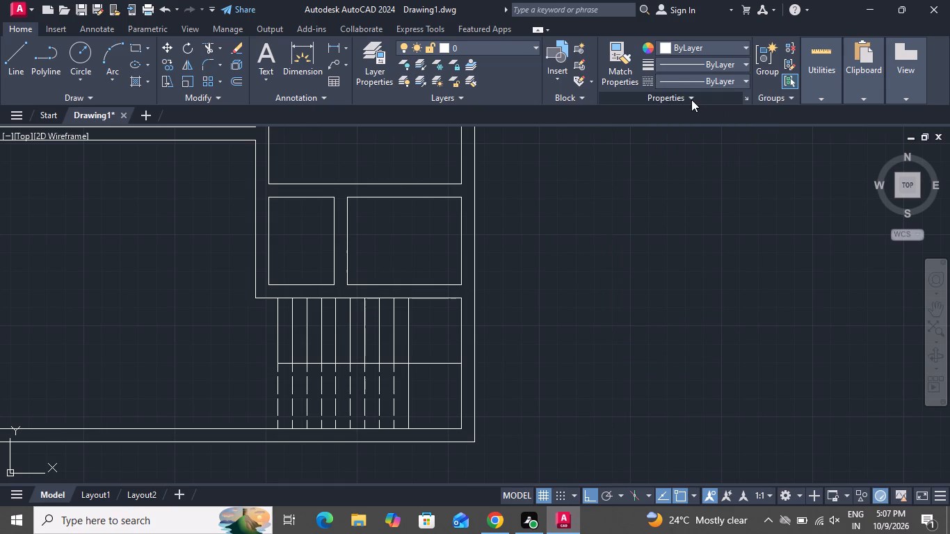
Draw the stair direction line from the upper flight's second tread line across to the landing, about 4'-2" down, and back left near the third dashed line.
click(9, 60)
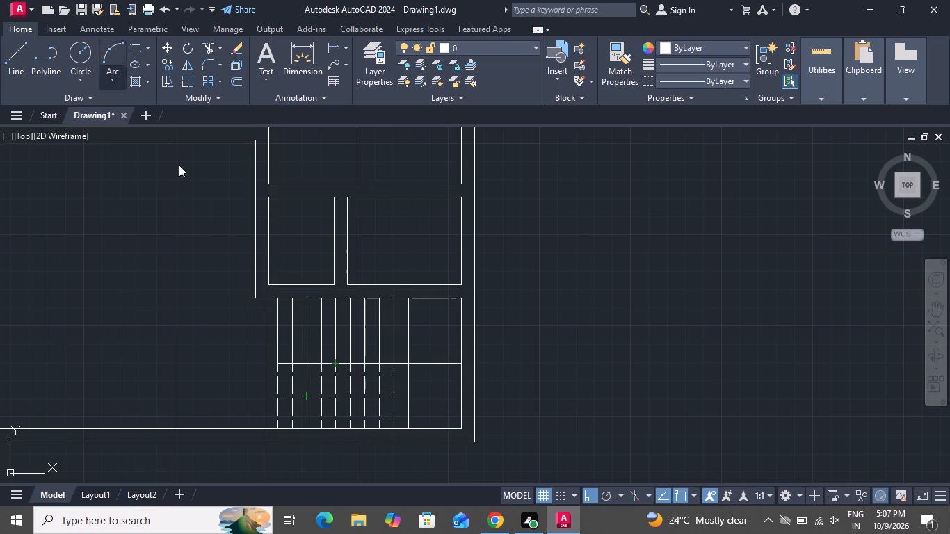
click(291, 332)
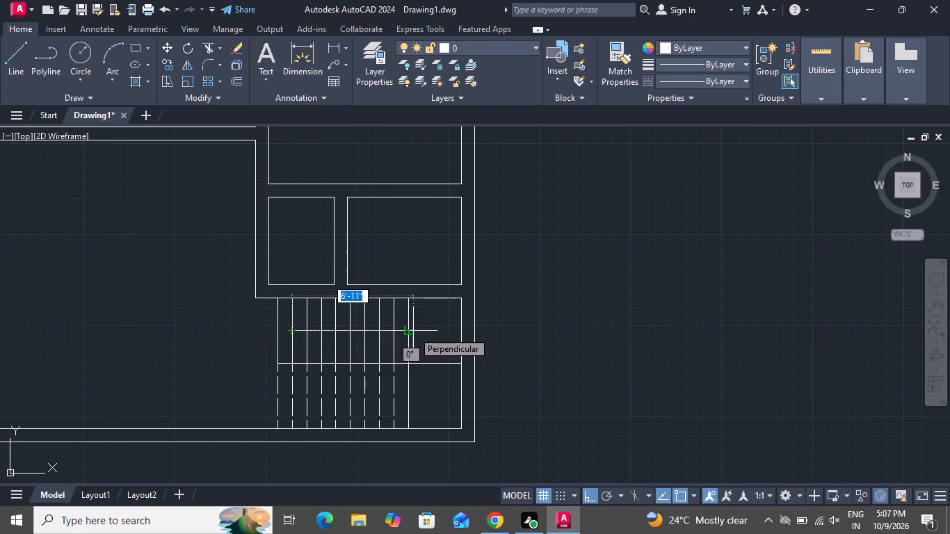
click(433, 330)
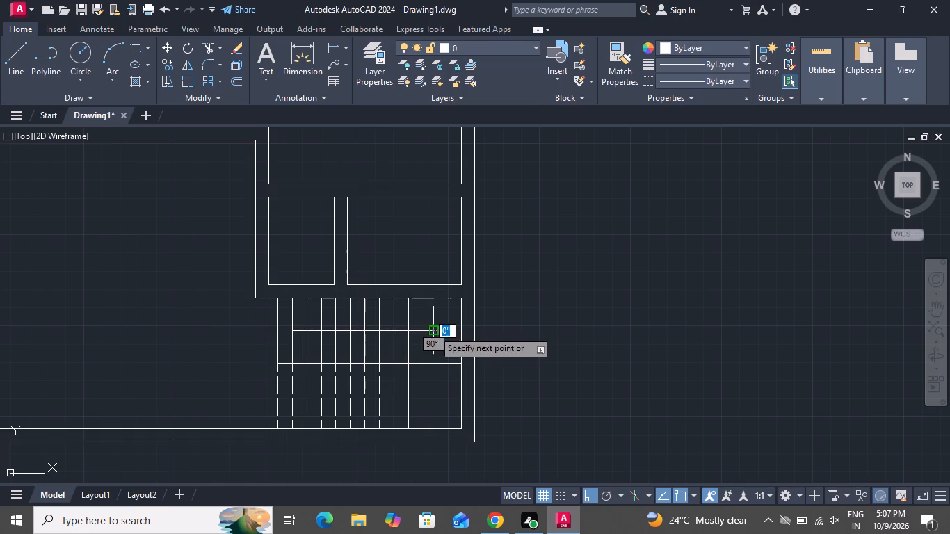
click(420, 403)
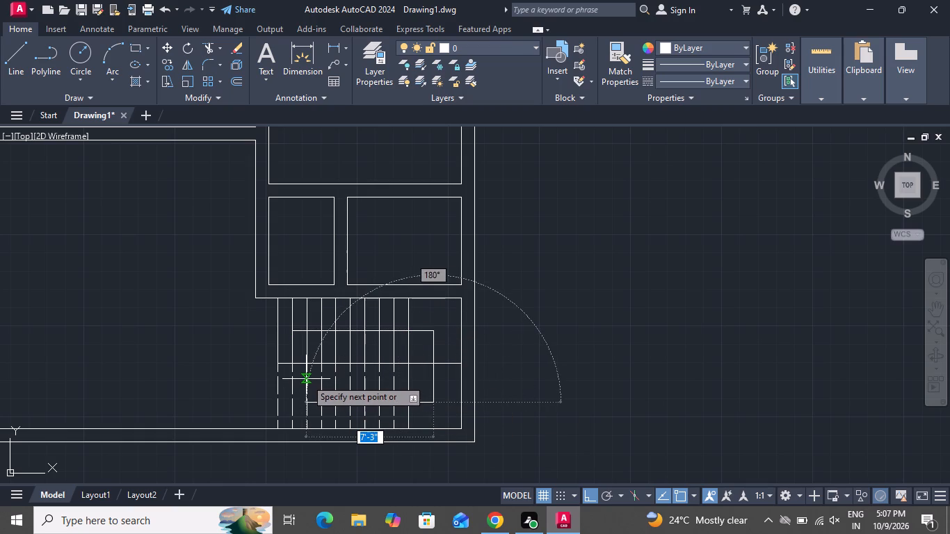
scroll(290, 384, up, 3)
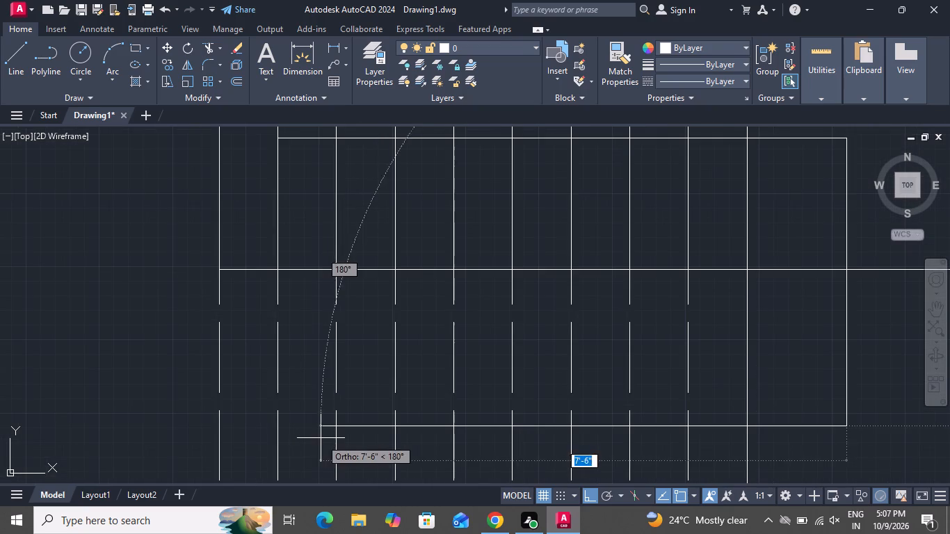
click(327, 440)
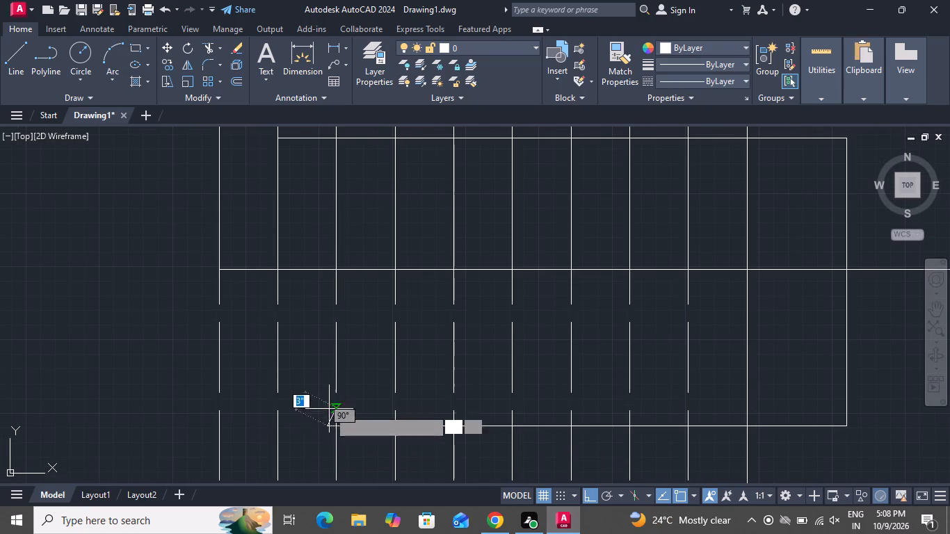
Draw a triangular arrowhead at the direction line's lower end, with a vertical base and its tip on the second dashed line from the left.
click(318, 391)
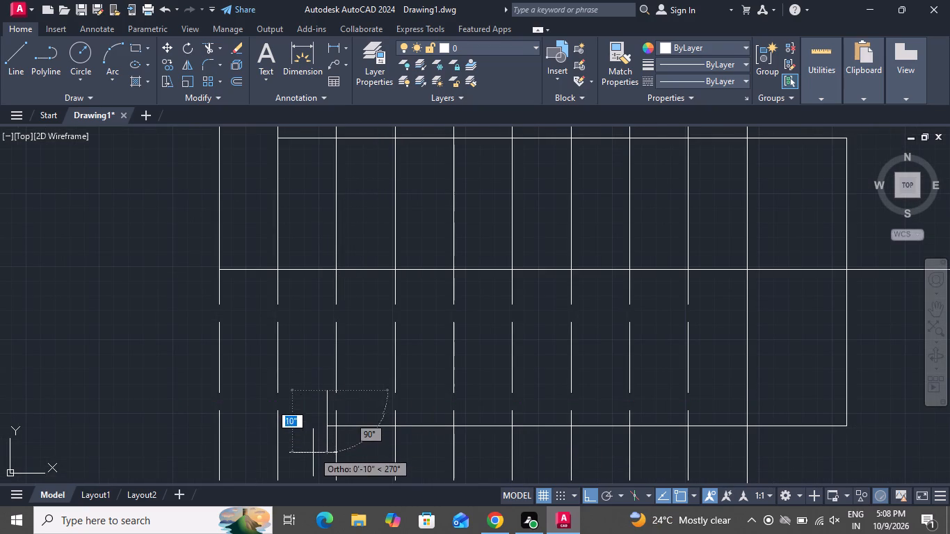
click(314, 464)
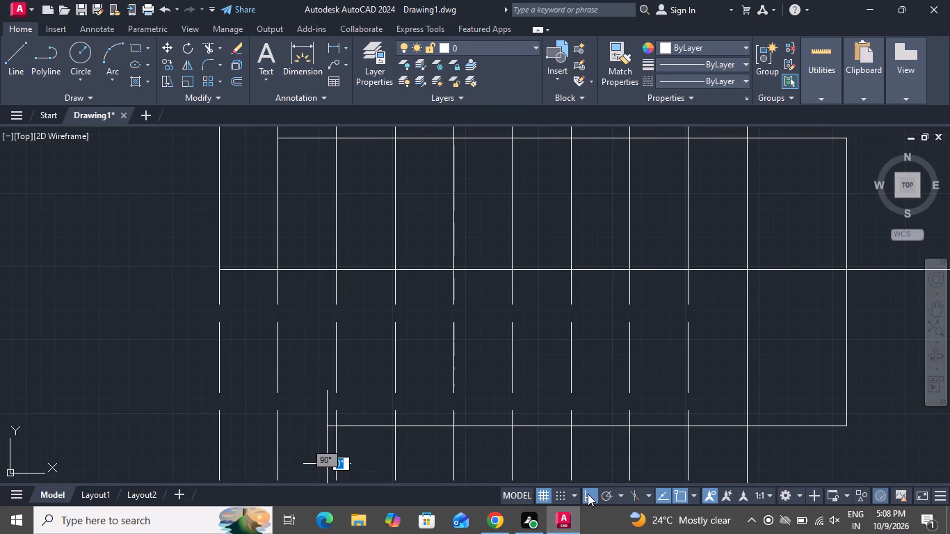
click(591, 494)
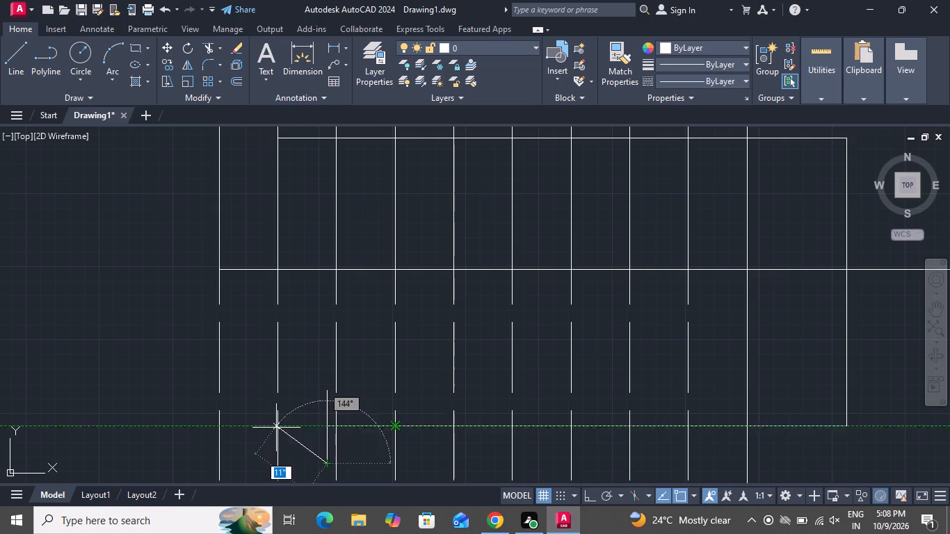
click(277, 426)
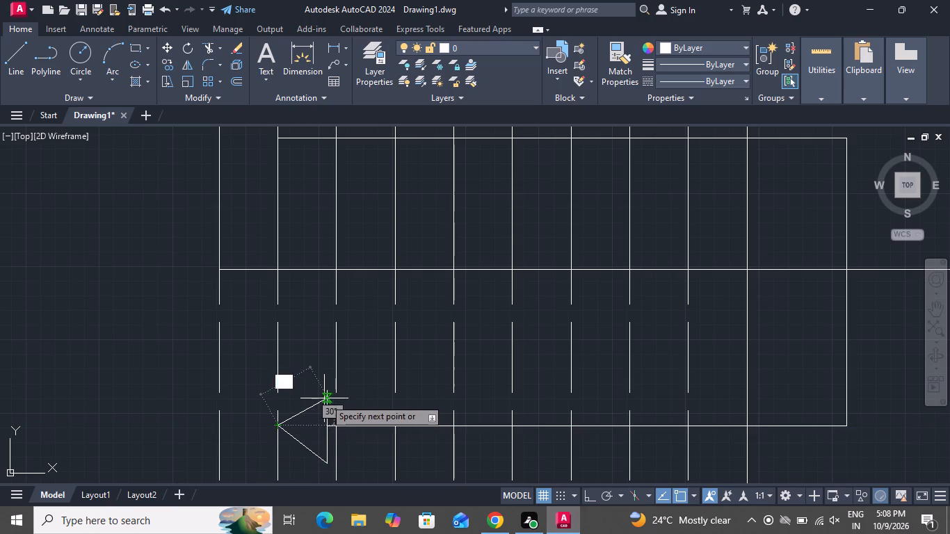
click(327, 394)
right_click(327, 394)
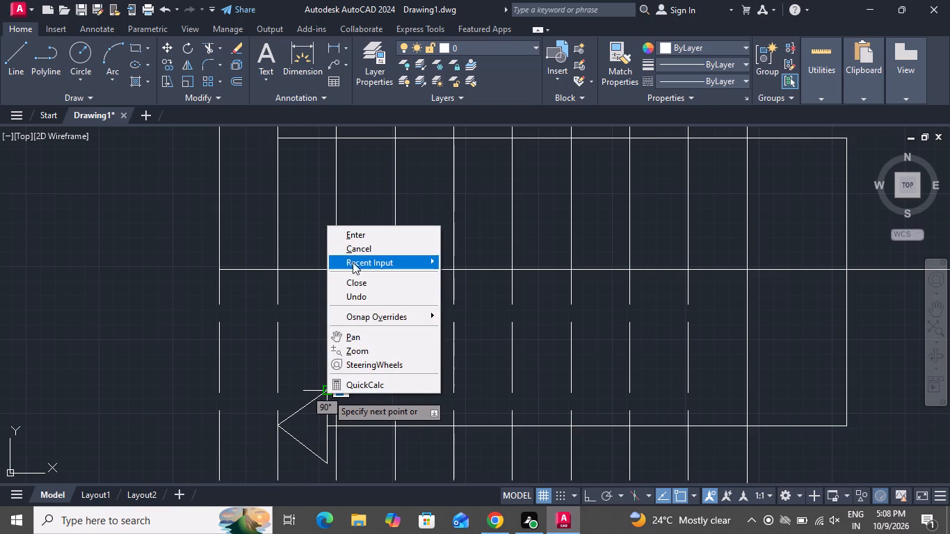
click(356, 252)
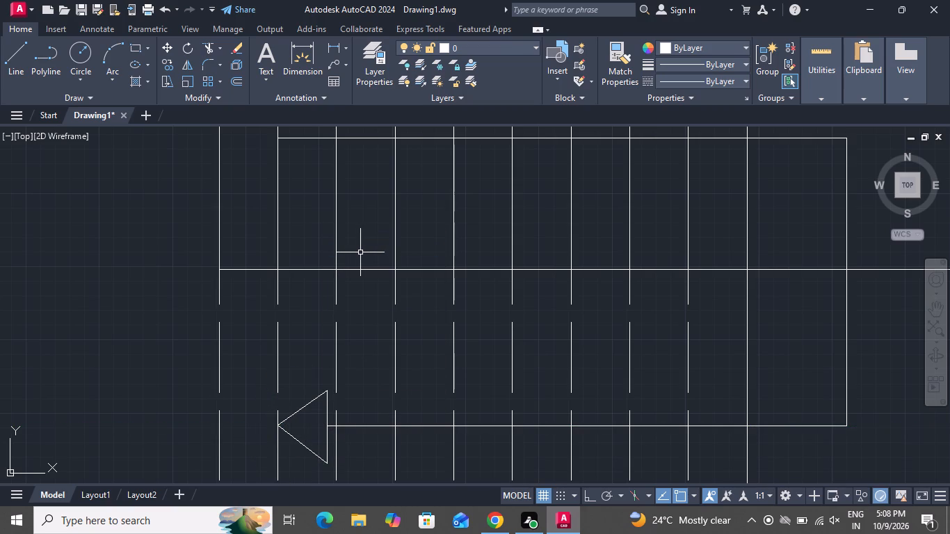
scroll(376, 256, down, 4)
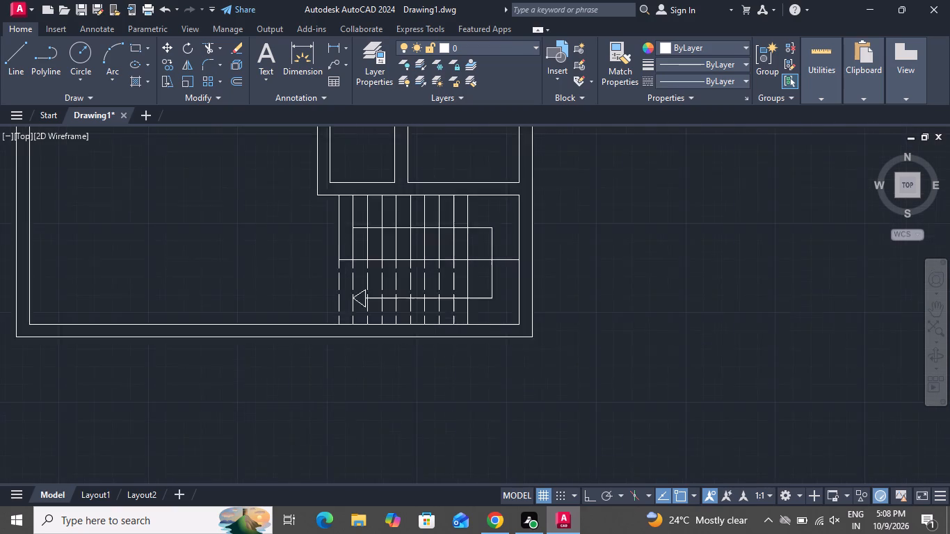
Insert the Door - Imperial block into the room above the two smaller adjoining rooms.
scroll(376, 256, down, 1)
scroll(343, 138, up, 3)
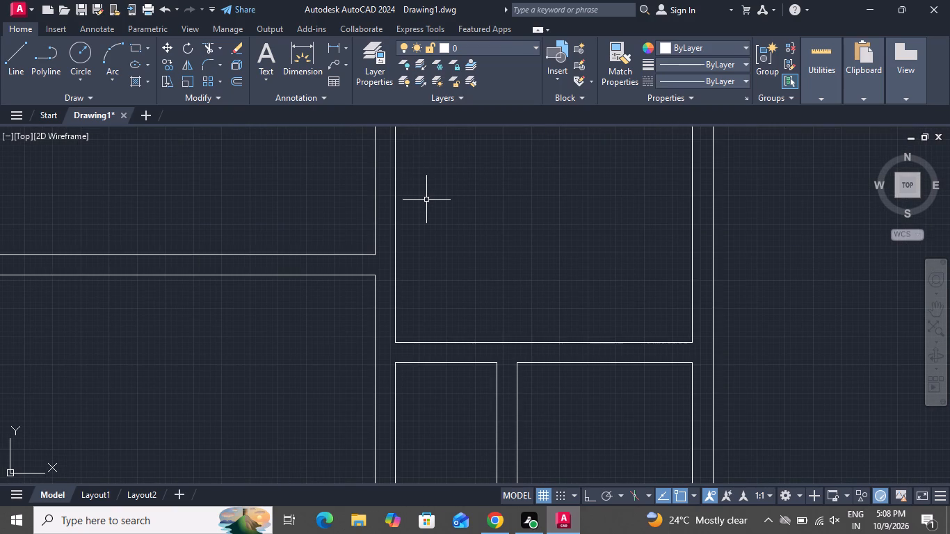
key(t)
text(p)
key(space)
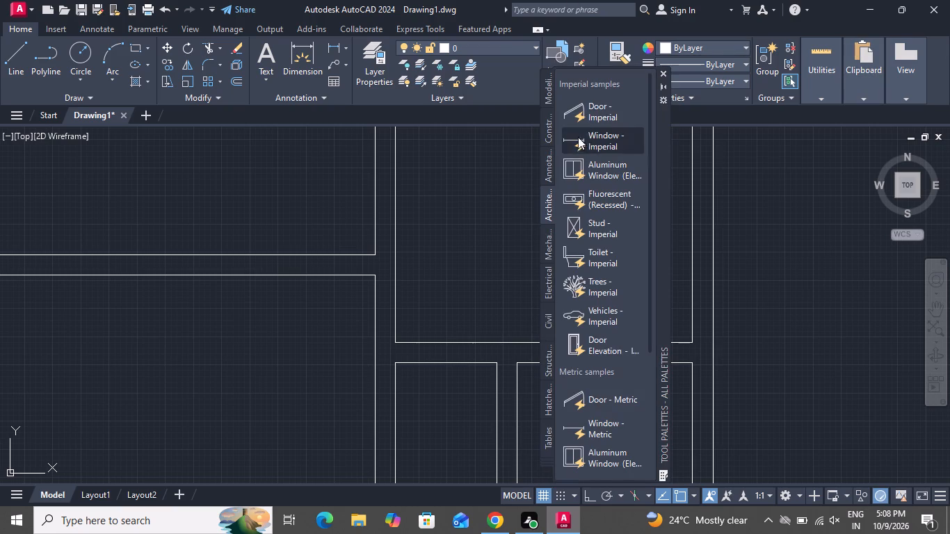
drag(577, 111, 441, 246)
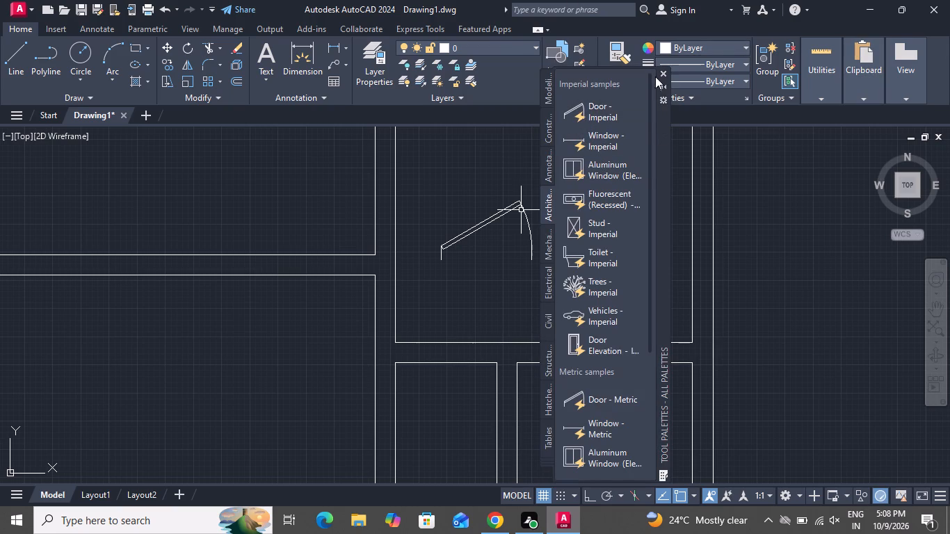
click(661, 70)
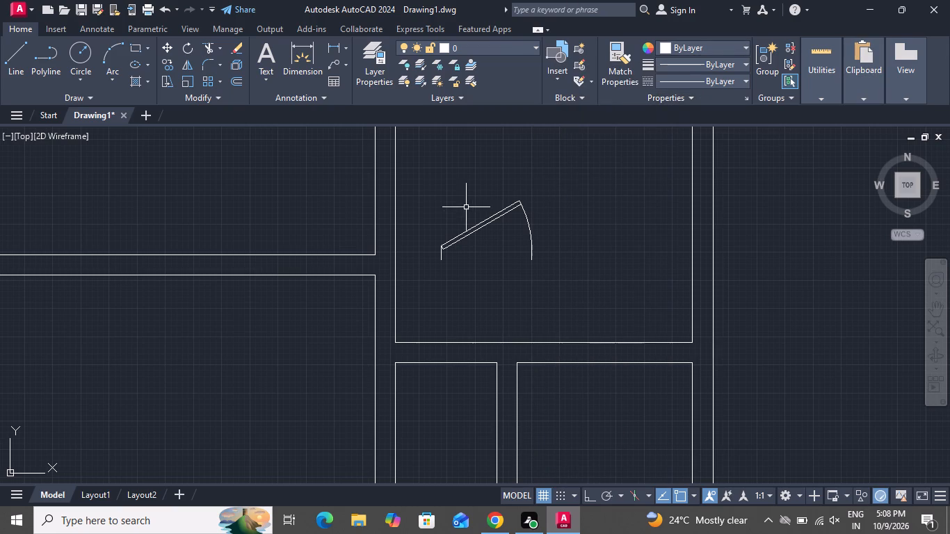
Set the inserted door's opening angle to Open 90º.
click(480, 222)
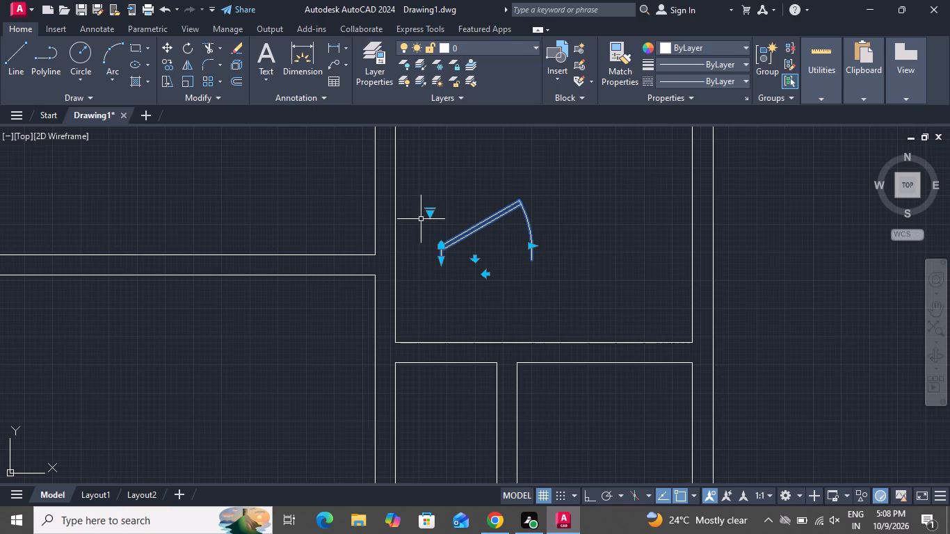
click(431, 207)
click(433, 211)
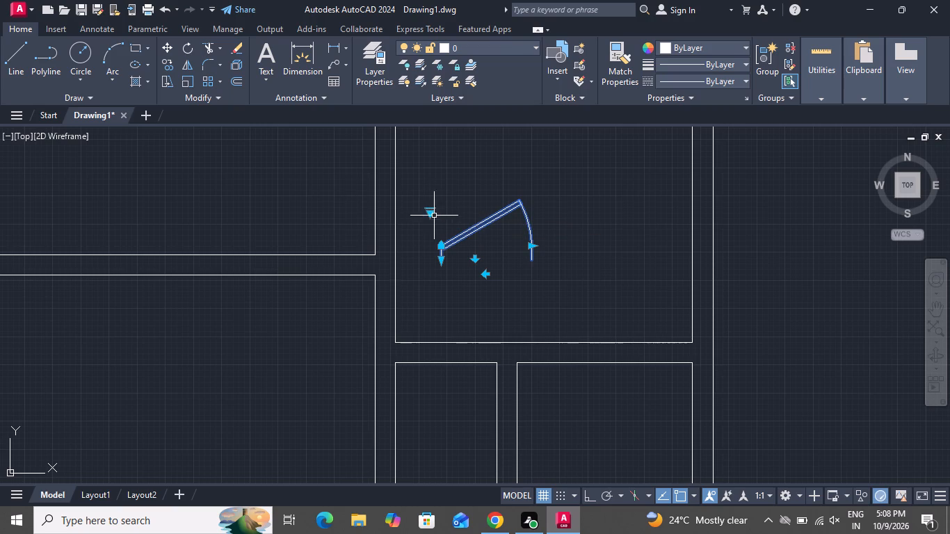
click(430, 209)
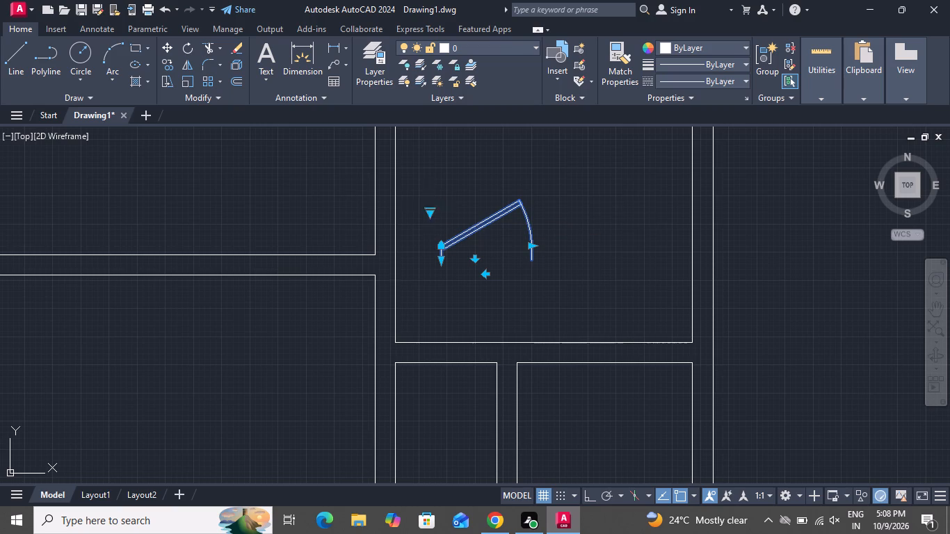
click(431, 216)
click(433, 215)
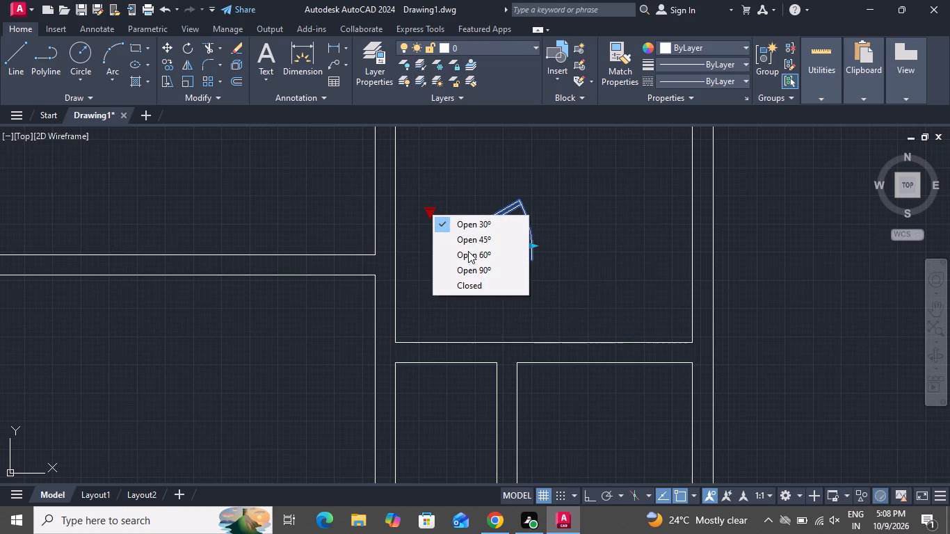
click(472, 270)
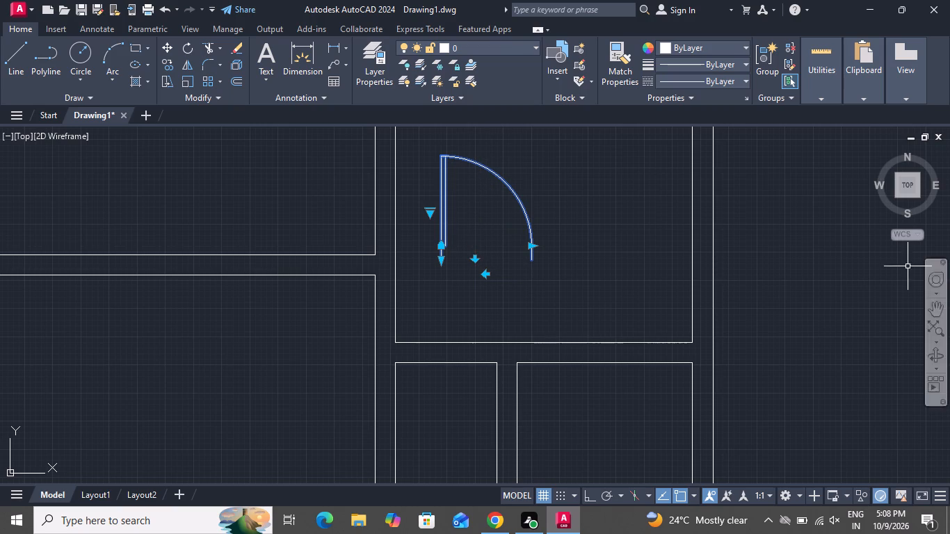
Mirror the door about its vertical hinge edge and erase the source object.
text(mi)
key(space)
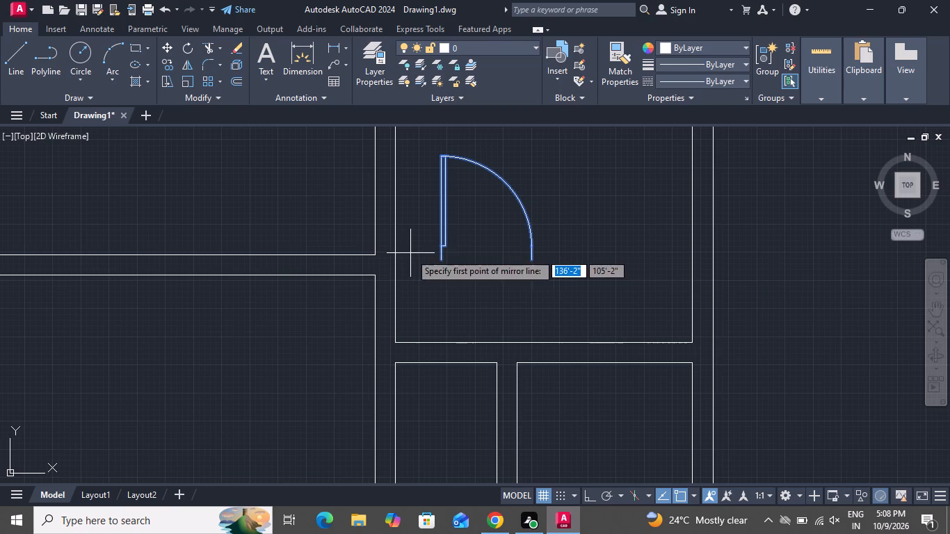
click(444, 261)
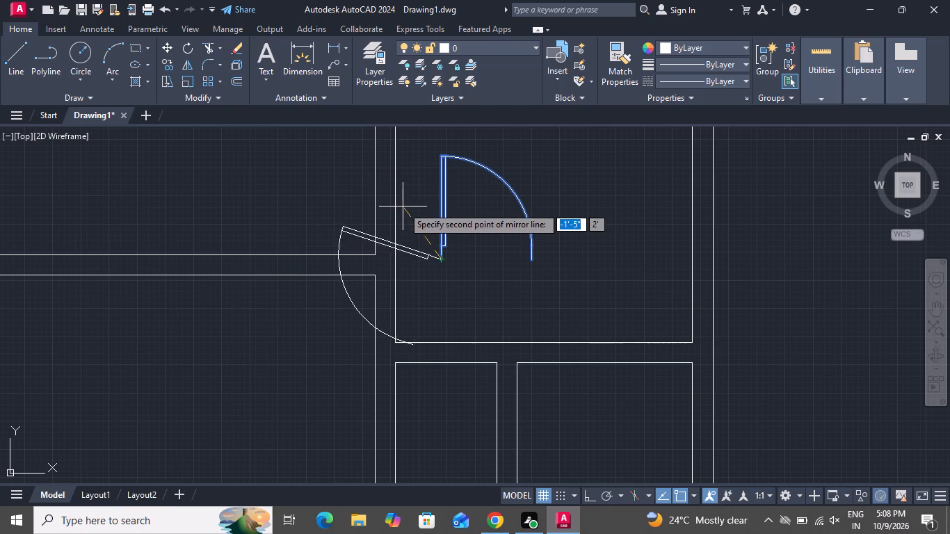
click(593, 492)
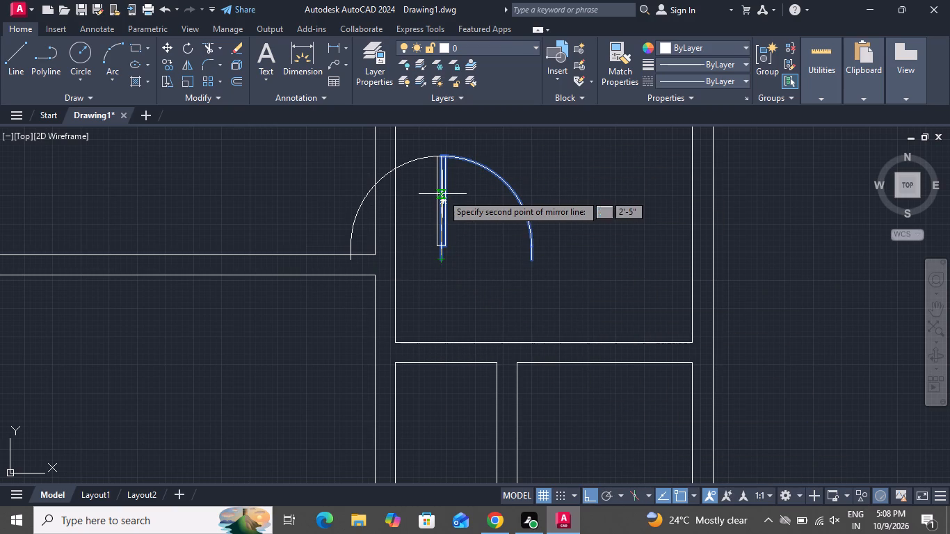
click(442, 194)
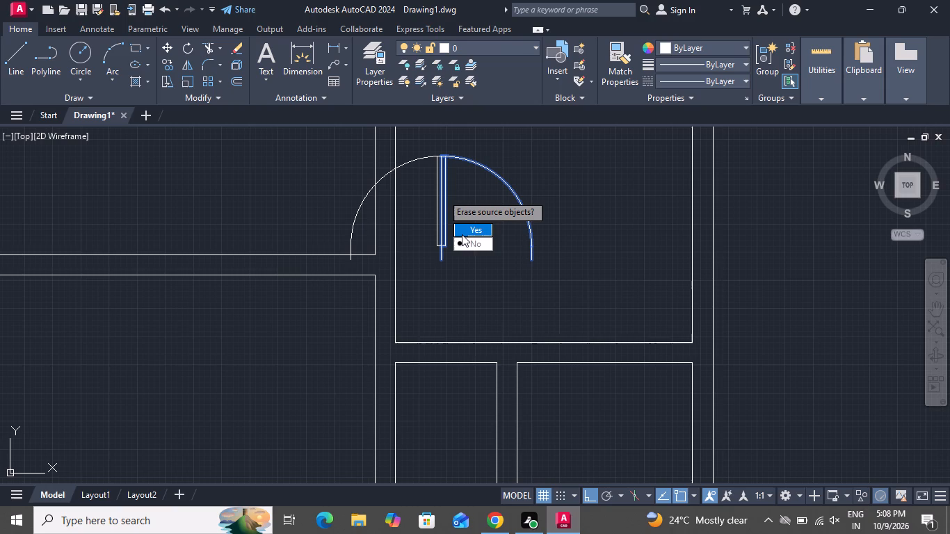
drag(466, 226, 442, 194)
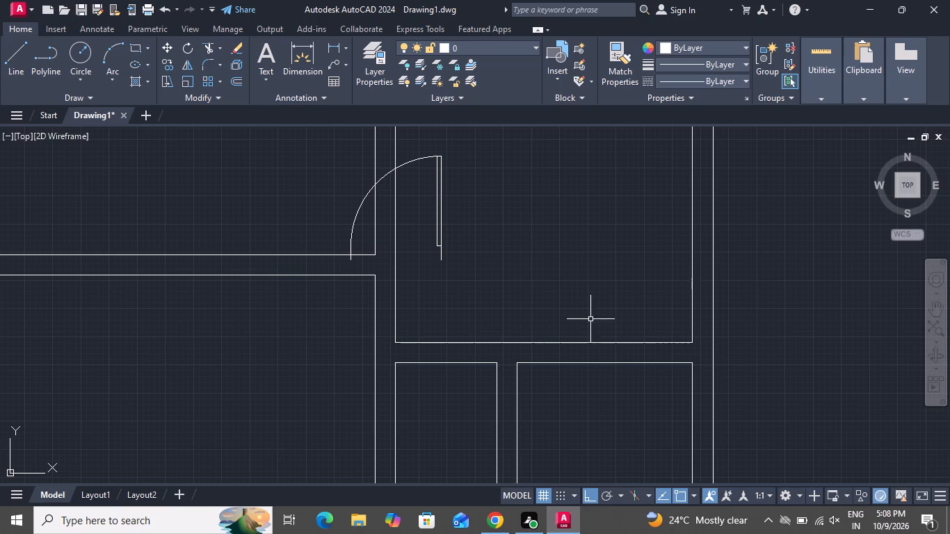
click(586, 492)
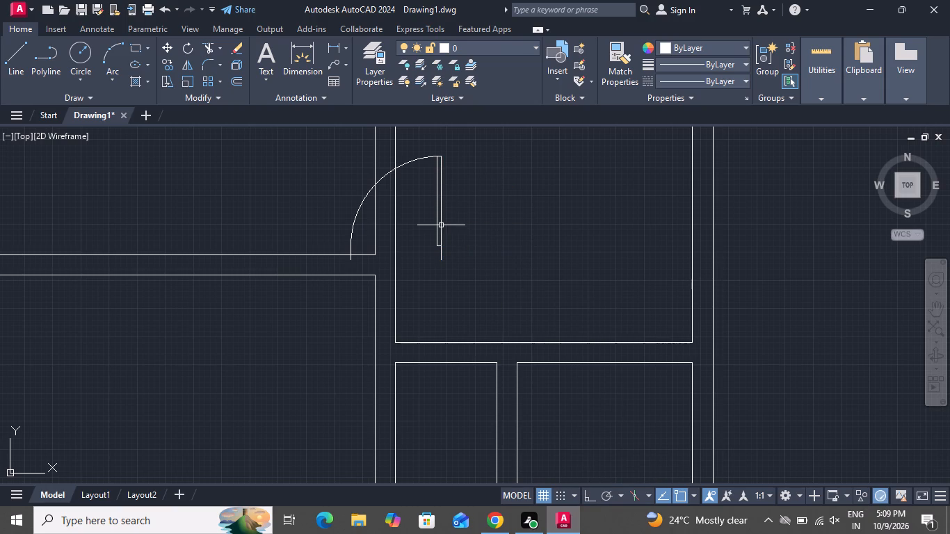
Move the door into the horizontal wall near its corner end, seating the jamb ends exactly on the wall's lower line.
click(440, 225)
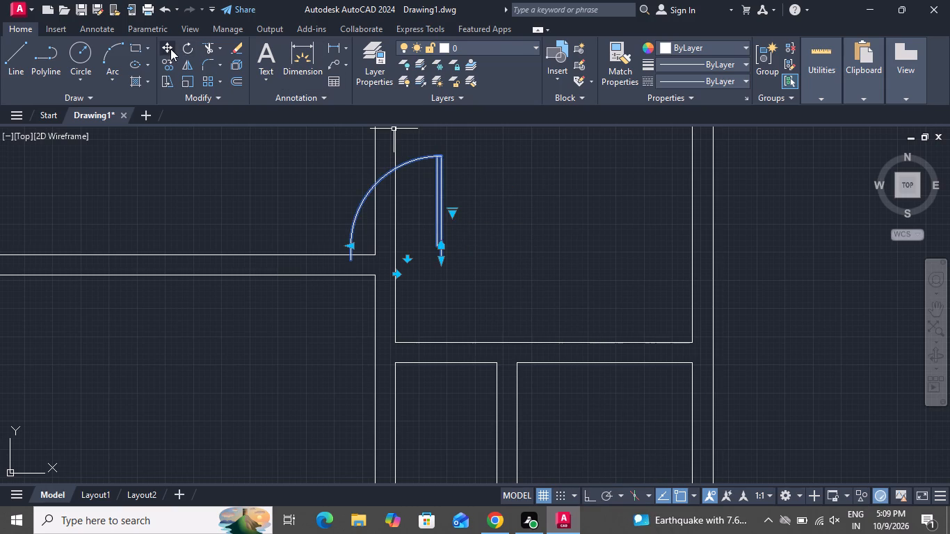
click(170, 47)
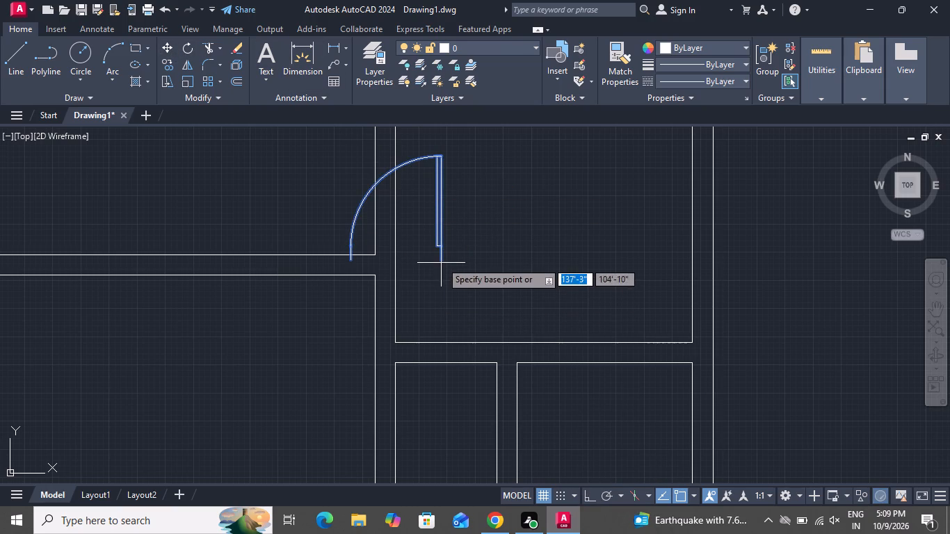
click(440, 256)
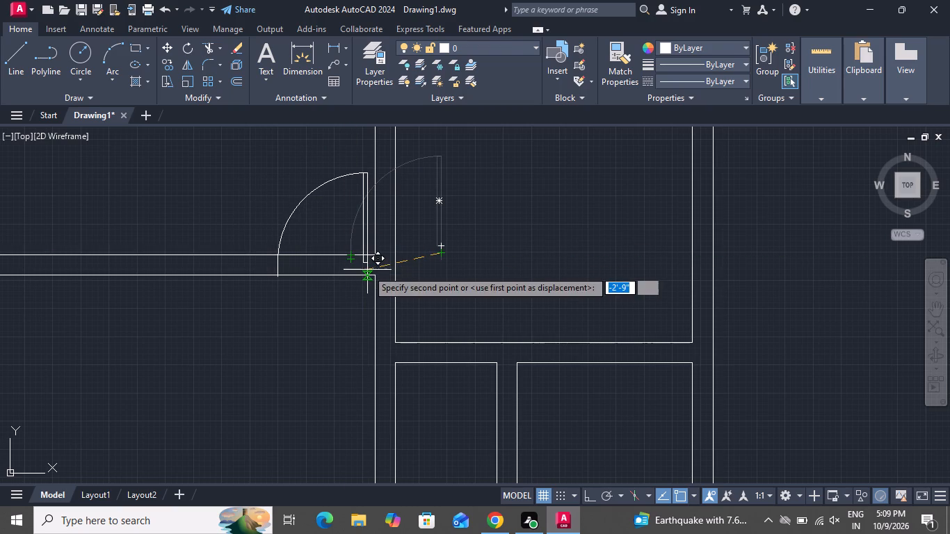
click(367, 267)
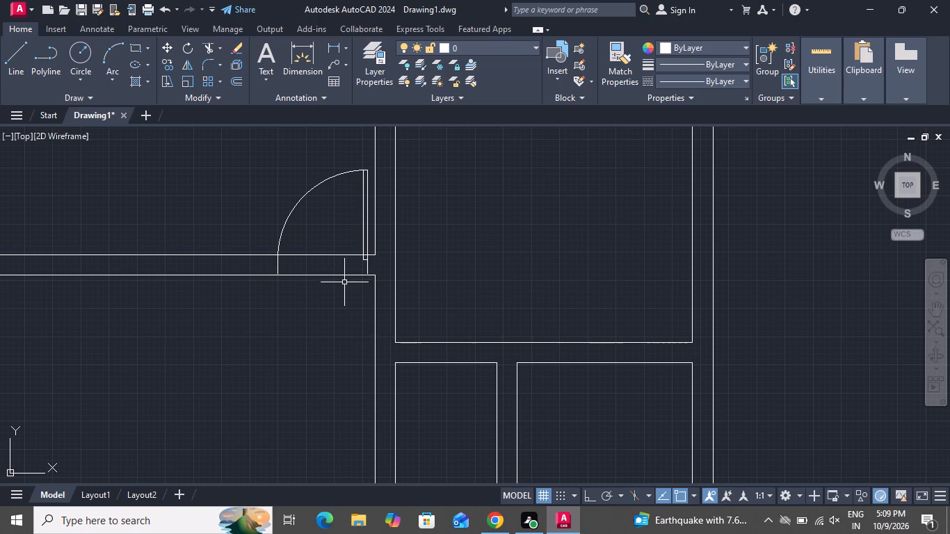
scroll(341, 286, up, 2)
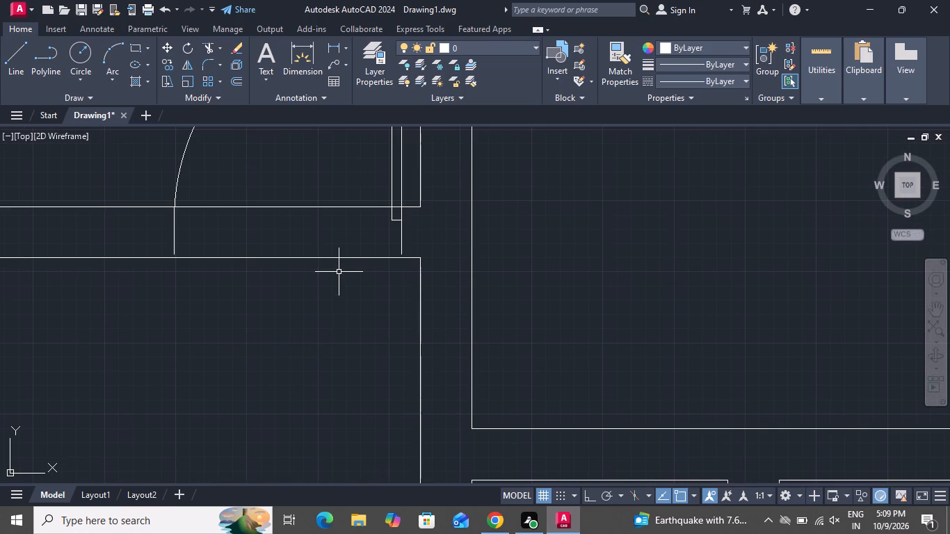
scroll(407, 238, up, 2)
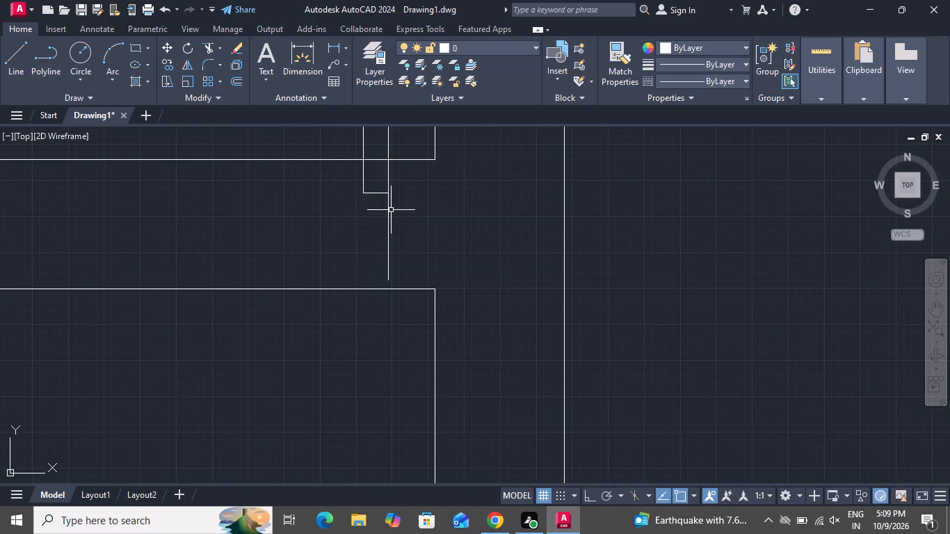
click(387, 209)
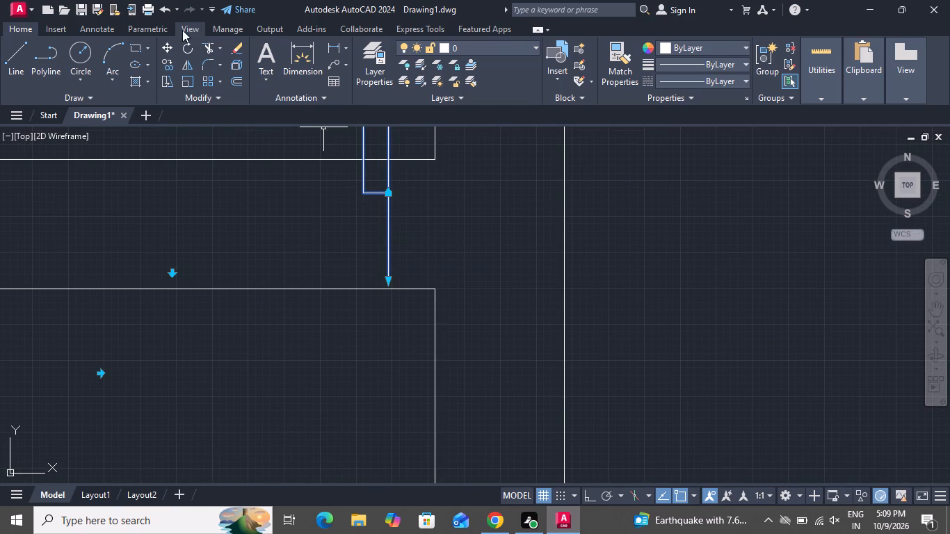
click(172, 43)
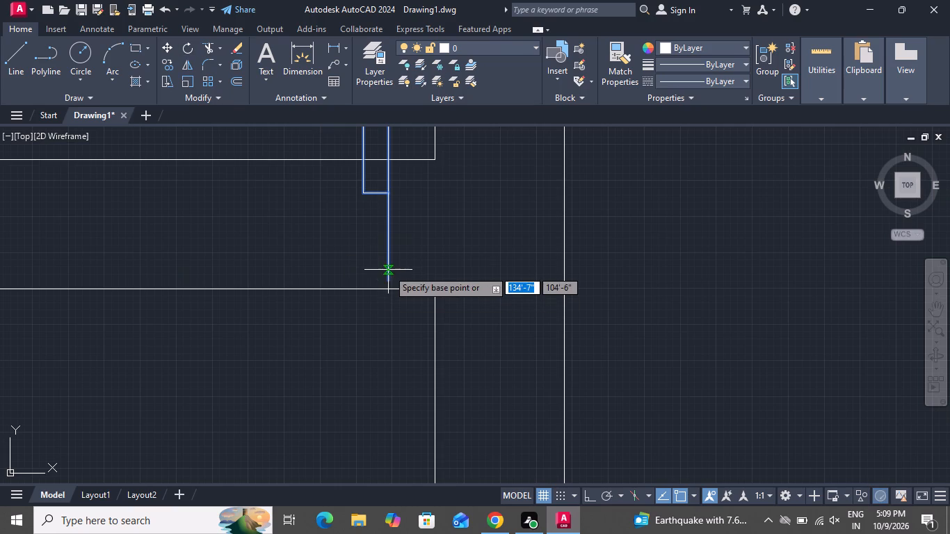
click(388, 278)
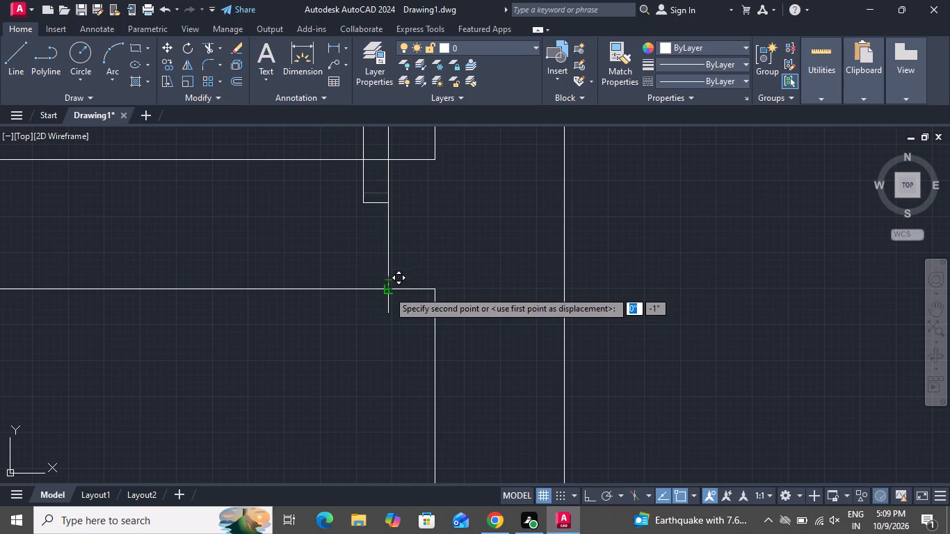
click(388, 291)
scroll(297, 422, down, 2)
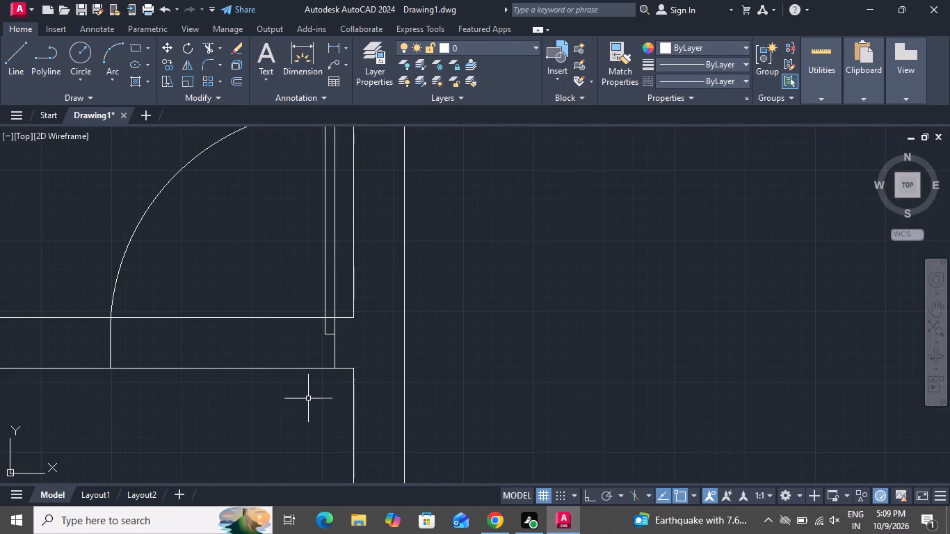
Trim both horizontal wall lines between the door jambs to open the doorway.
text(tr)
key(space)
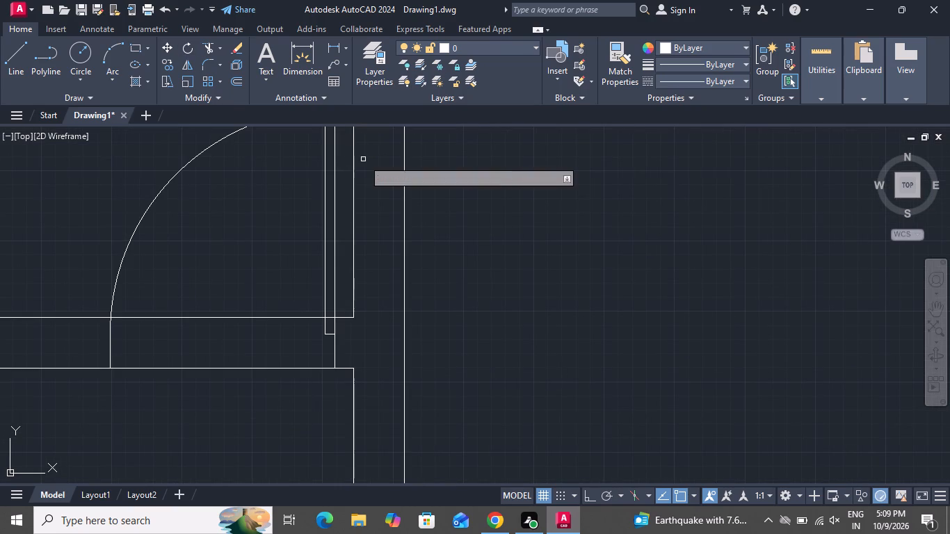
key(space)
scroll(366, 163, down, 1)
click(308, 231)
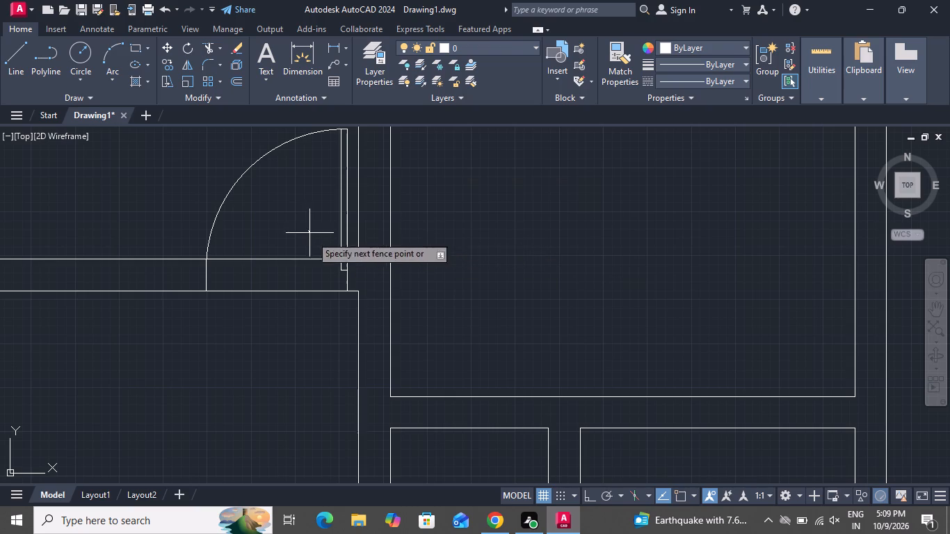
click(284, 332)
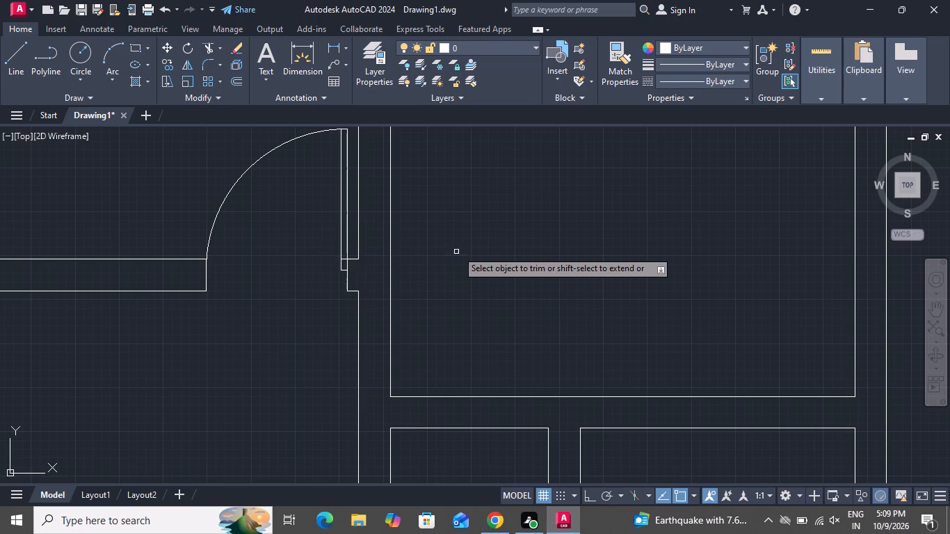
right_click(461, 245)
click(481, 264)
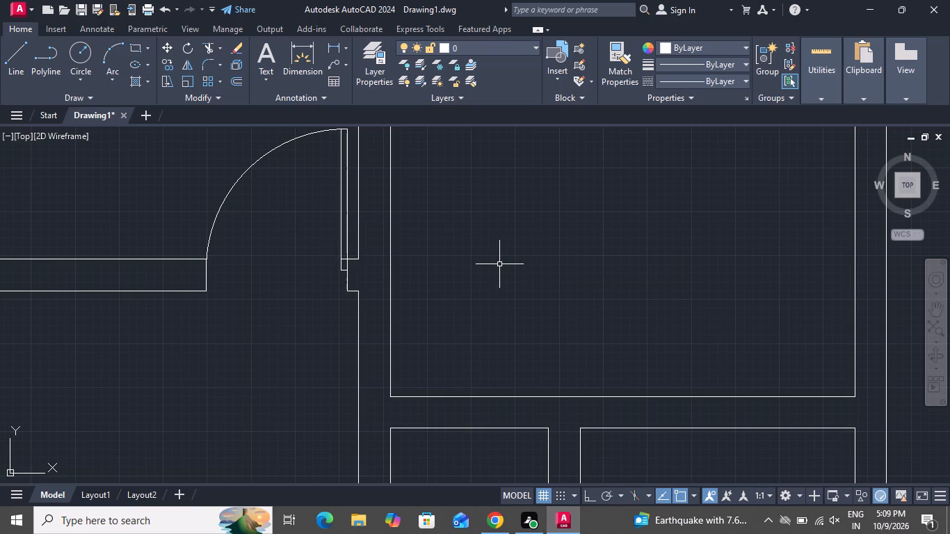
Draw a vertical line about 3' long downward from the wall's lower line, just left of the door opening.
scroll(499, 265, down, 1)
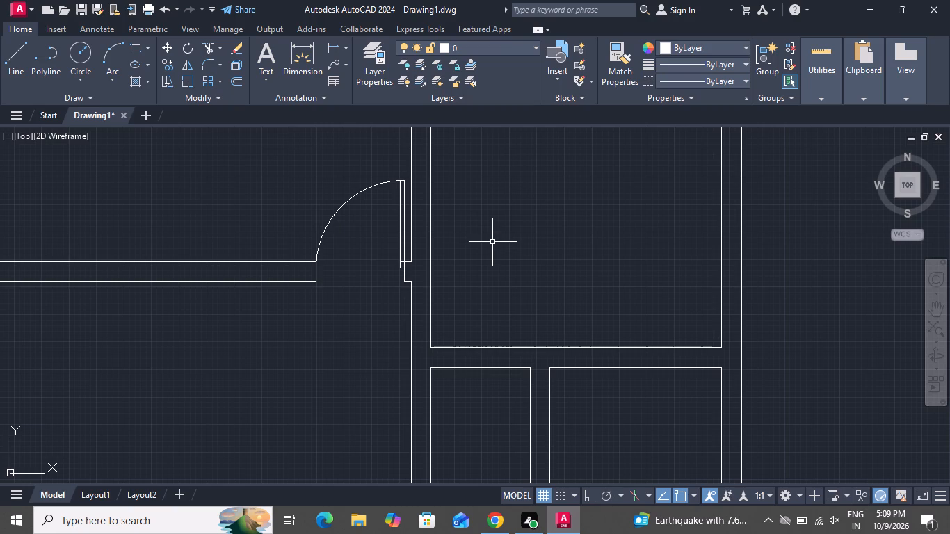
click(5, 77)
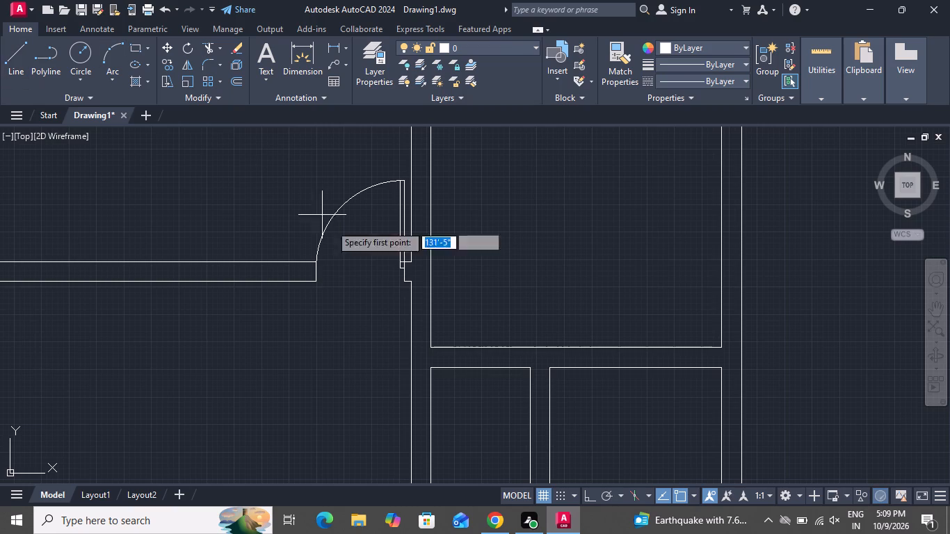
click(304, 282)
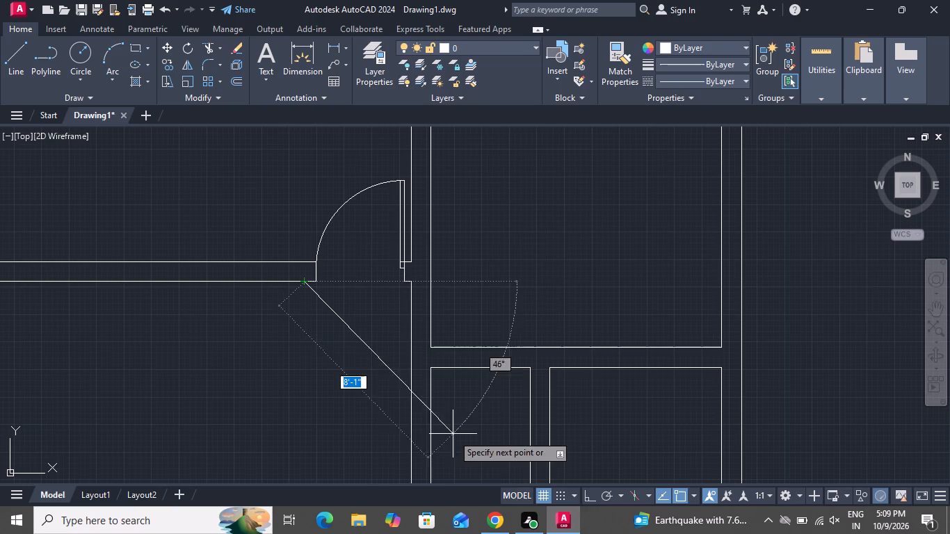
click(595, 499)
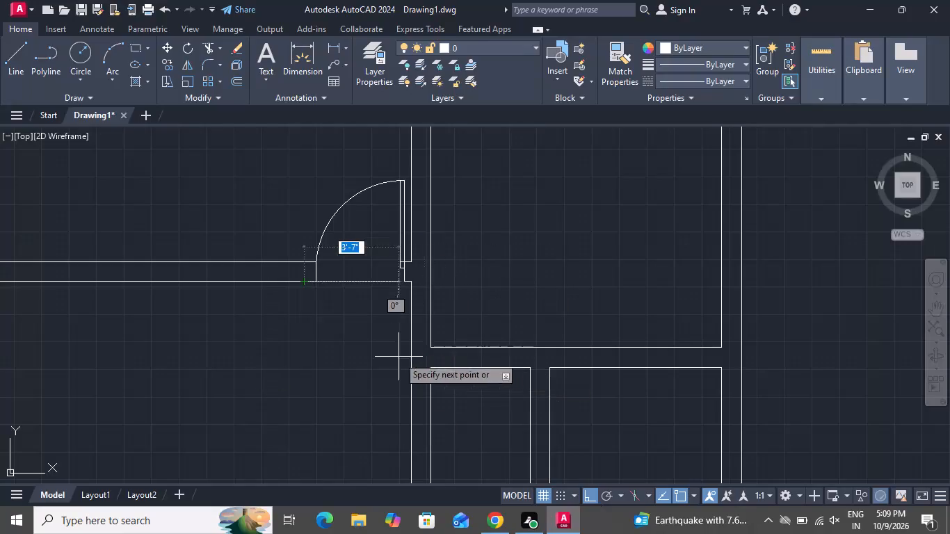
click(321, 362)
right_click(326, 352)
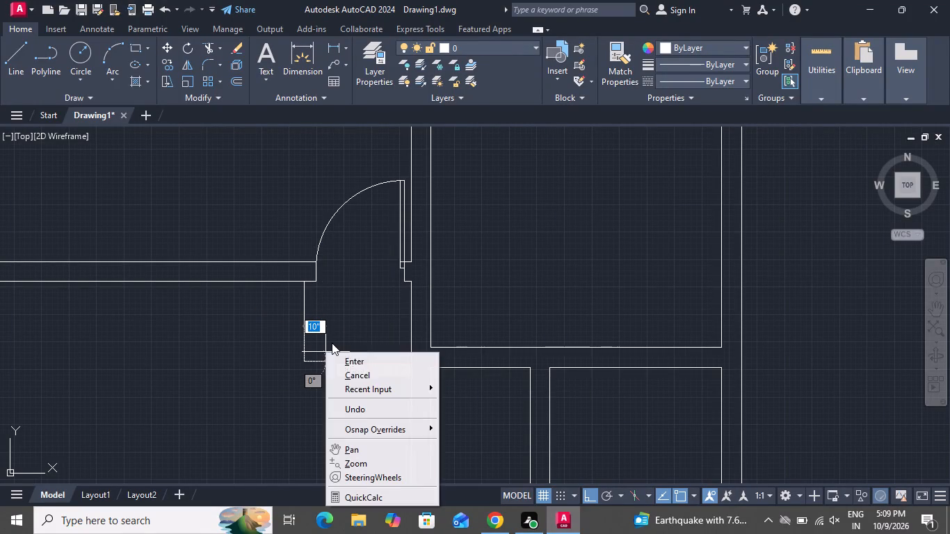
click(347, 378)
Draw a horizontal line about 4'-1" long from the vertical line's lower end to the wall, outlining the landing below the door.
click(2, 56)
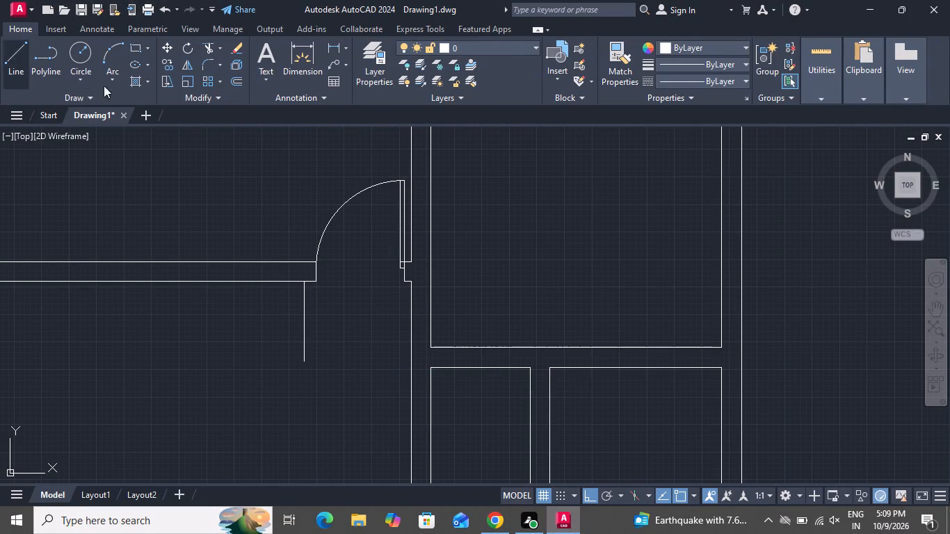
click(22, 67)
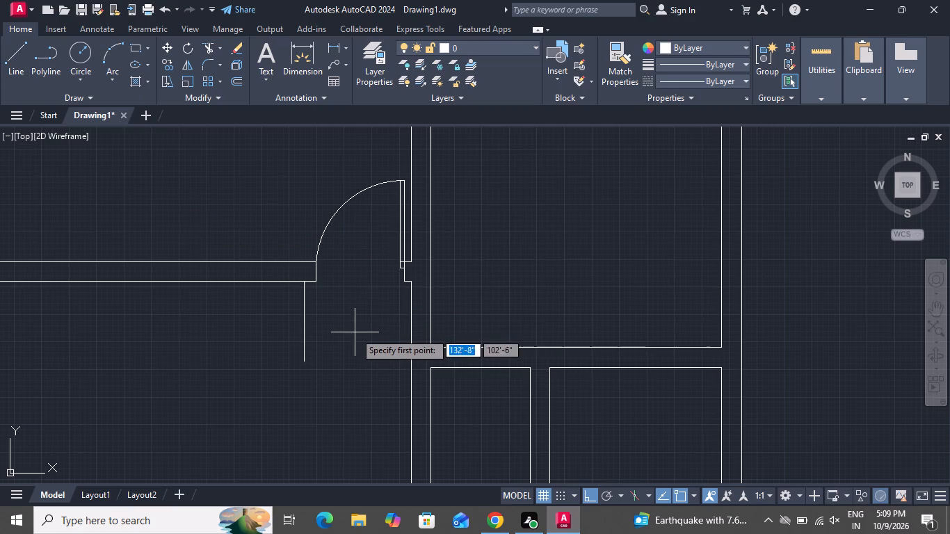
click(308, 366)
click(408, 362)
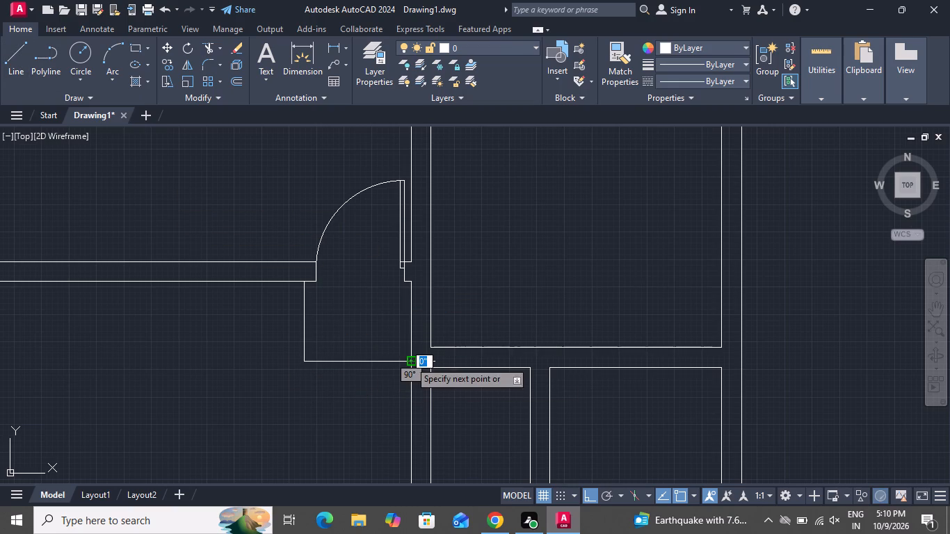
right_click(410, 362)
click(444, 227)
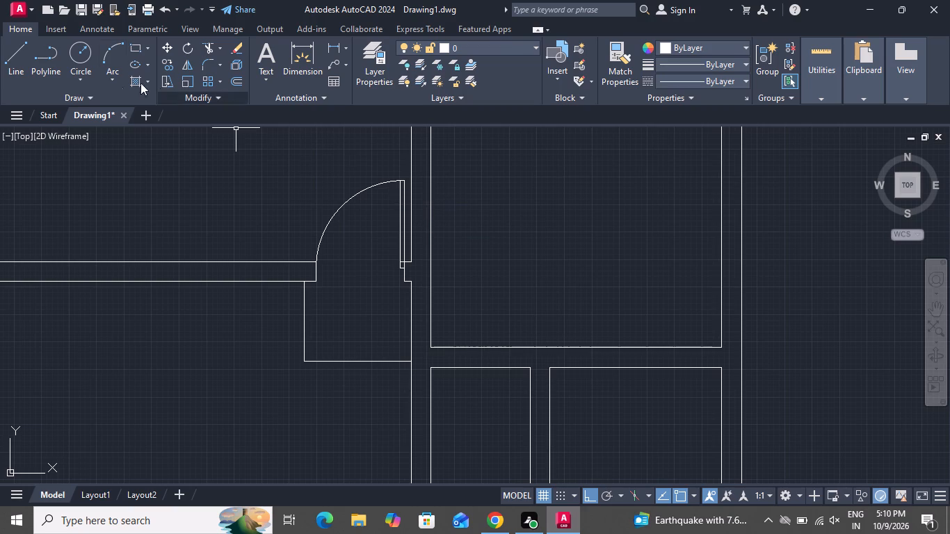
Draw an L-shaped step line around the landing, about 3'-9" down from the horizontal wall and 4'-8" across to the vertical wall.
click(17, 66)
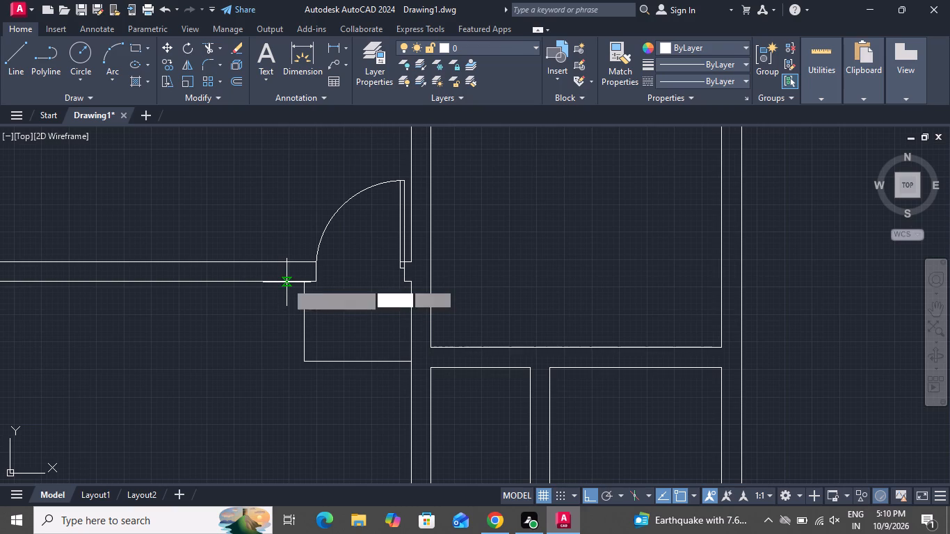
click(287, 282)
click(282, 382)
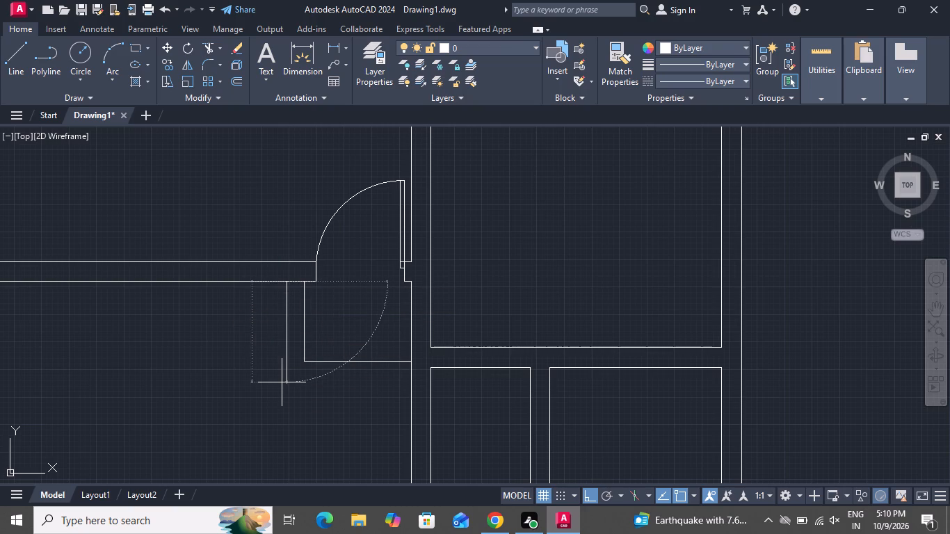
click(410, 380)
right_click(410, 380)
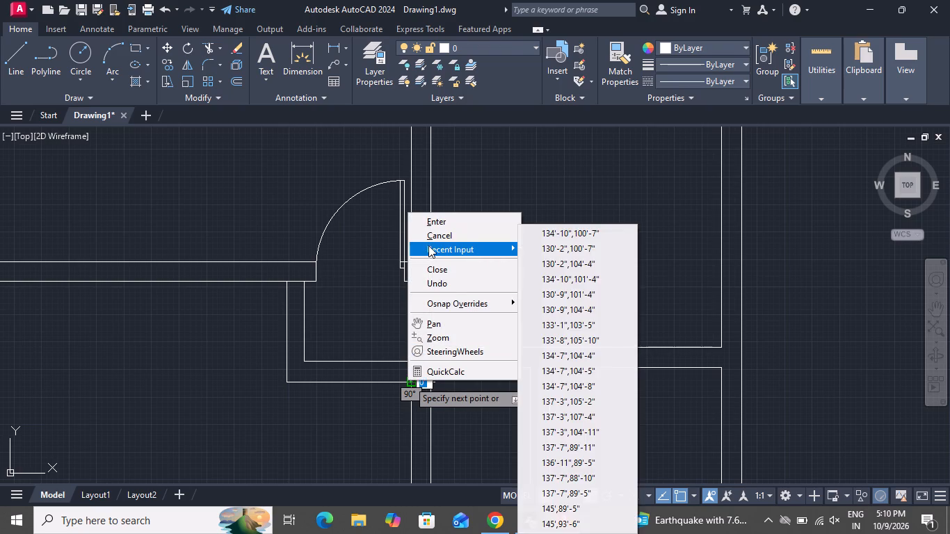
drag(428, 243, 428, 236)
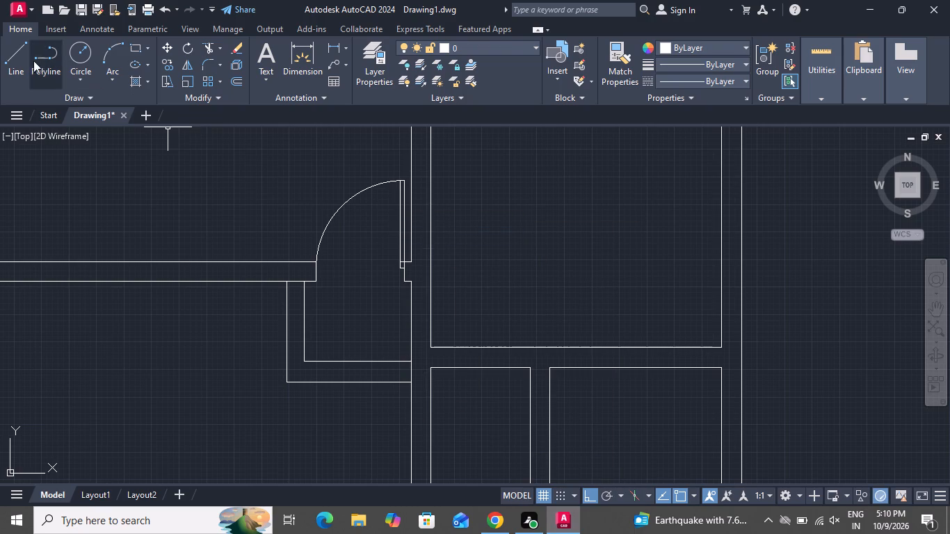
Draw a second, larger L-shaped step line, starting about 10" outside the first one and ending on the vertical wall.
click(19, 60)
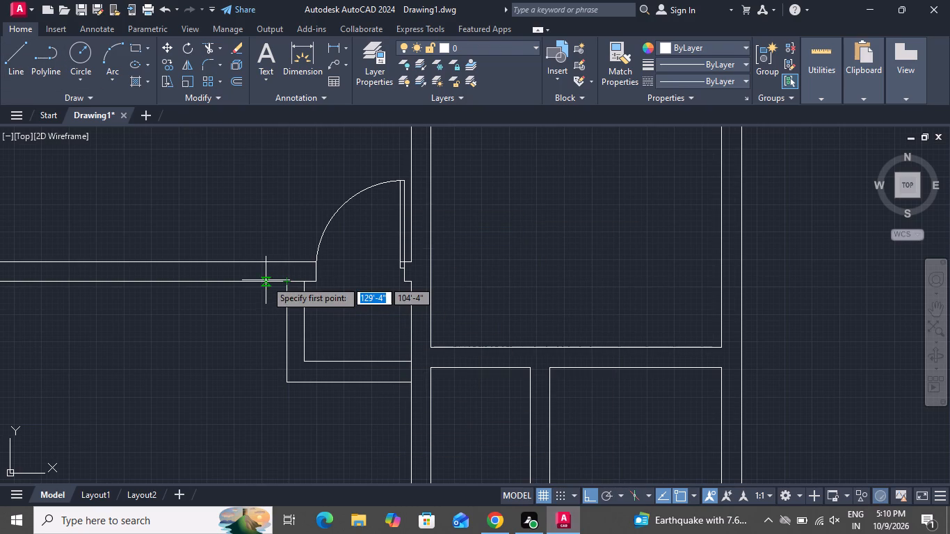
click(265, 283)
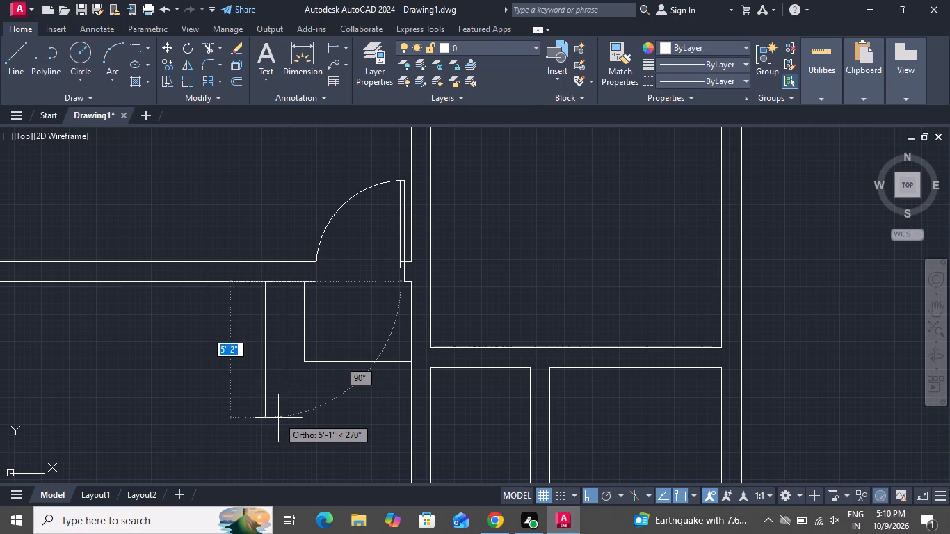
click(279, 409)
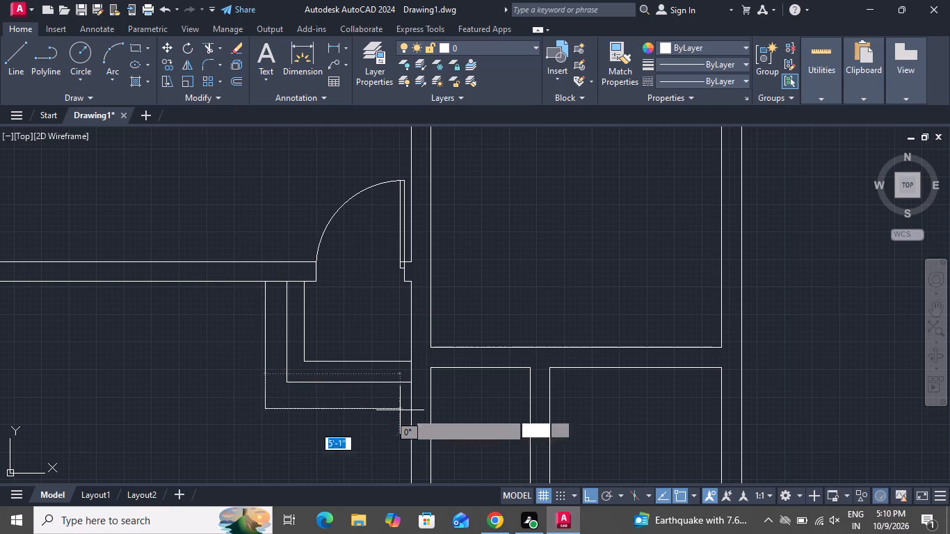
click(412, 414)
right_click(412, 414)
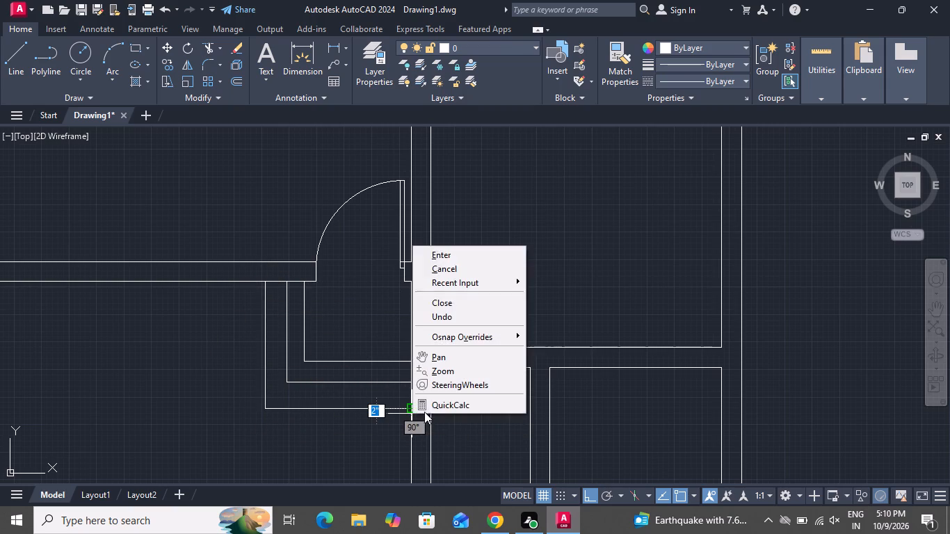
click(430, 260)
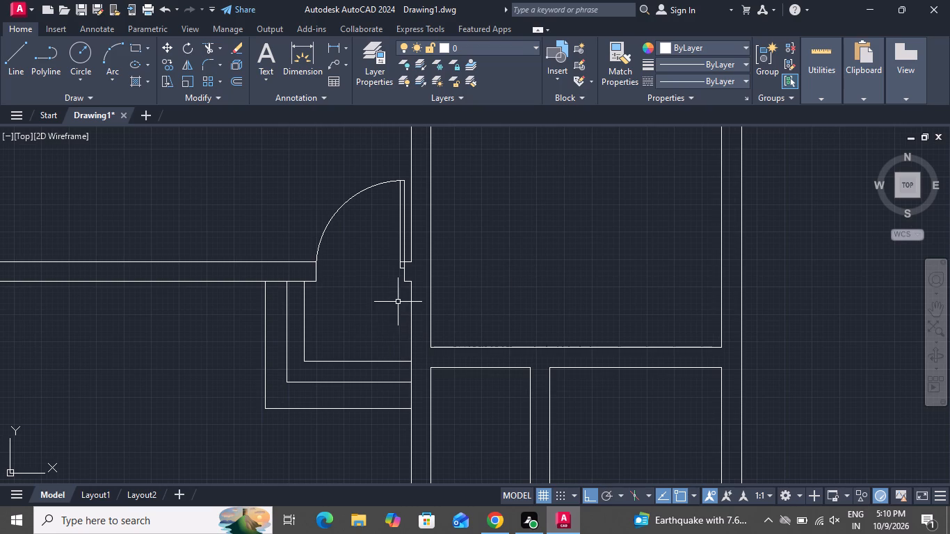
Draw a horizontal line across the door opening from the landing's upper-left corner to the opposite jamb.
click(13, 52)
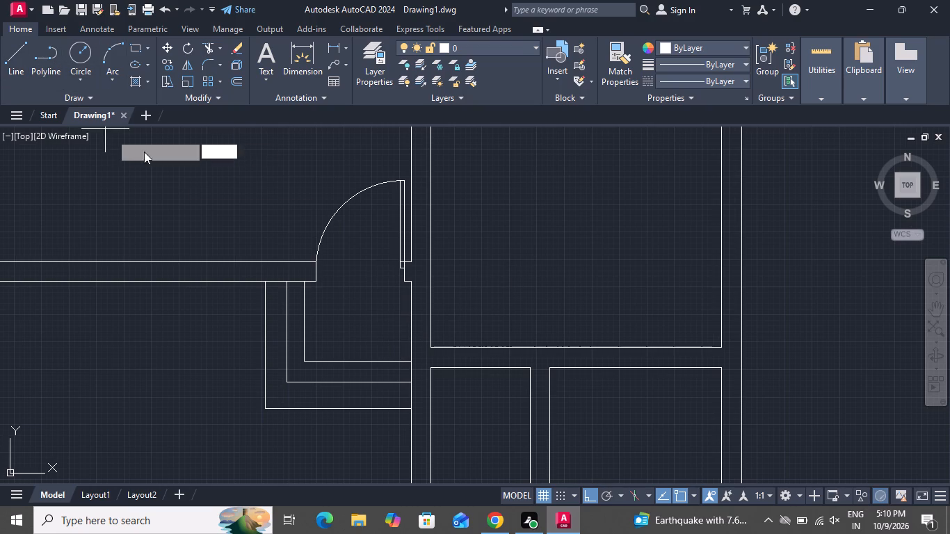
click(302, 281)
click(407, 281)
right_click(408, 281)
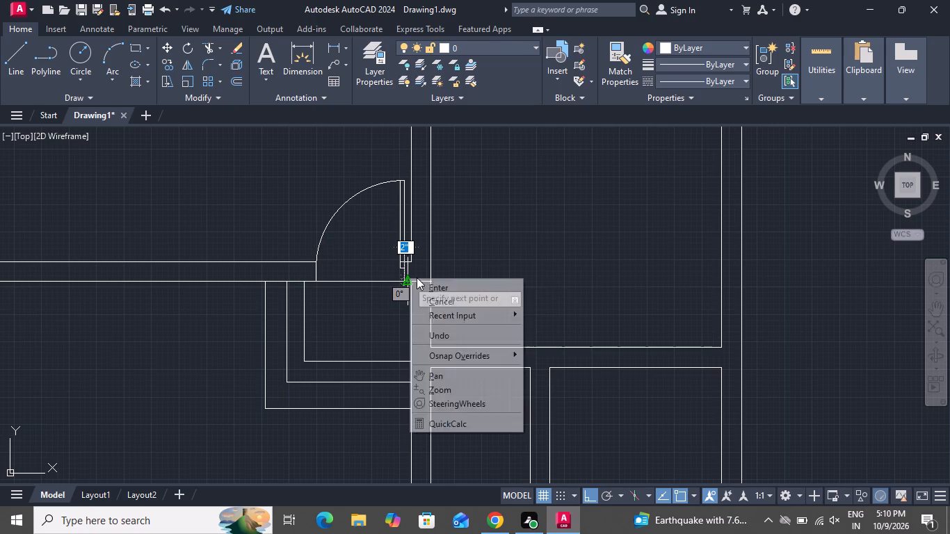
click(436, 296)
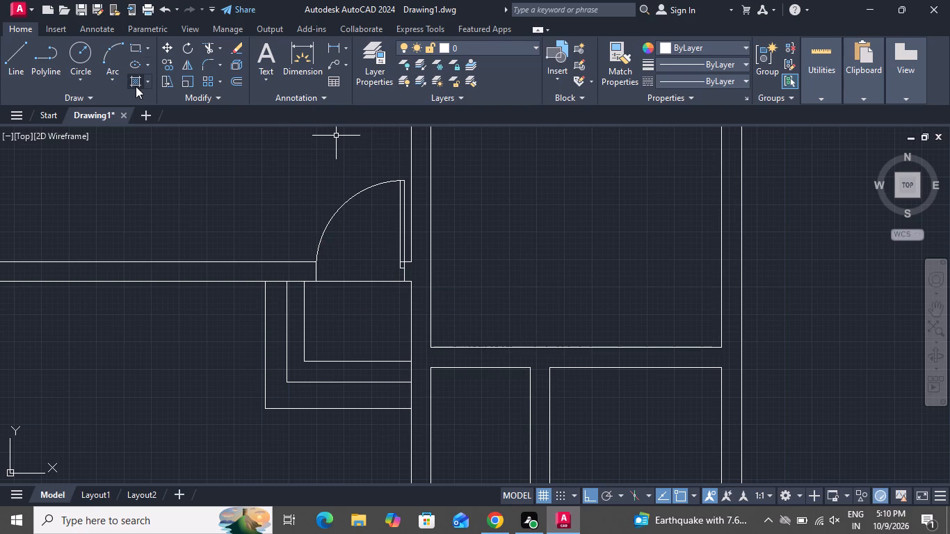
Hatch the landing rectangle below the door with the ANSI32 pattern at scale 7.
click(136, 86)
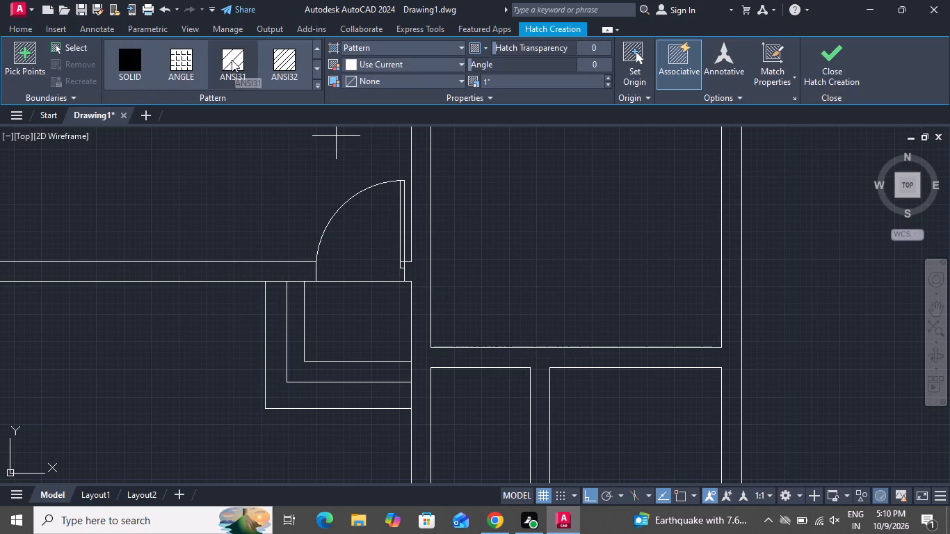
click(284, 68)
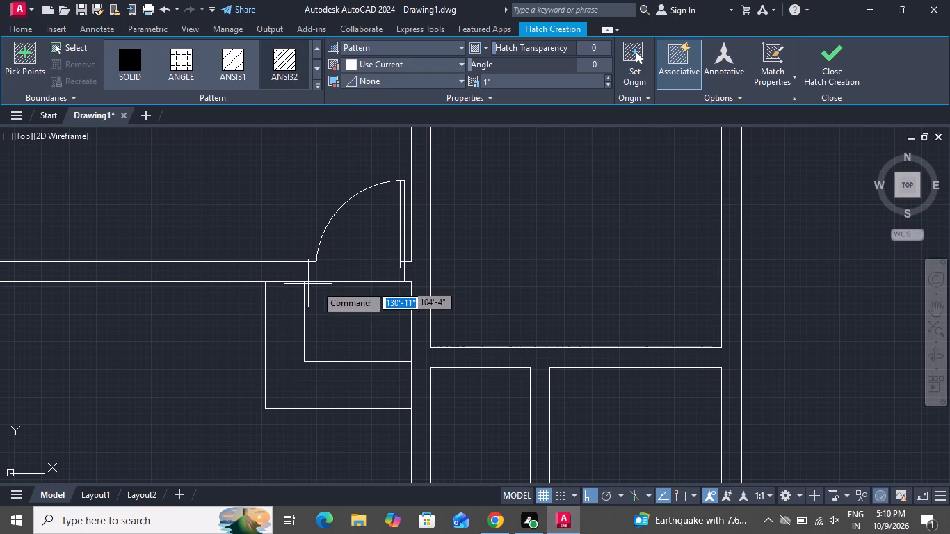
click(361, 318)
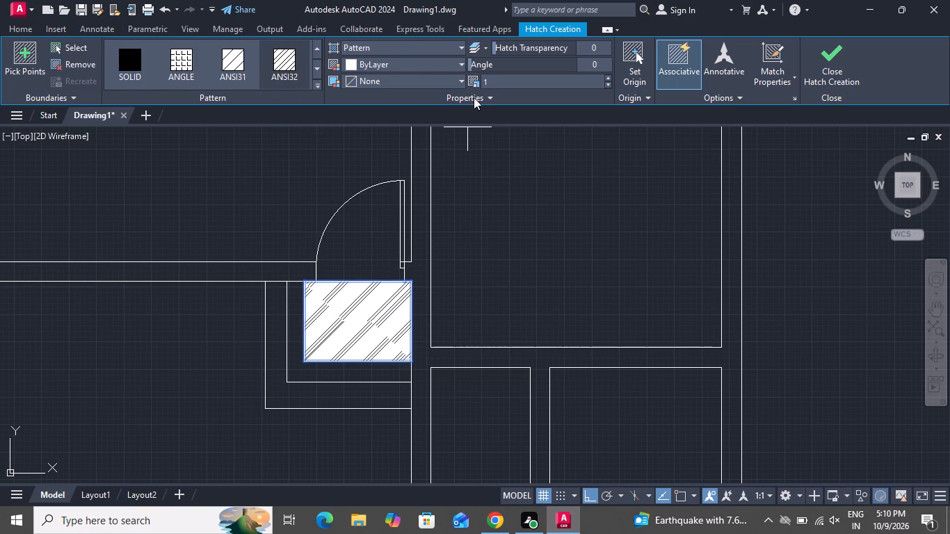
click(606, 77)
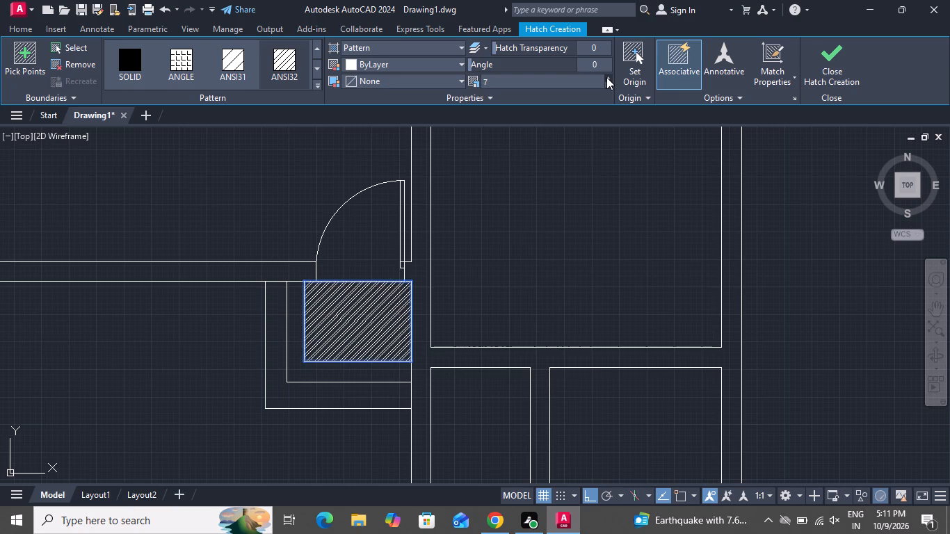
click(606, 77)
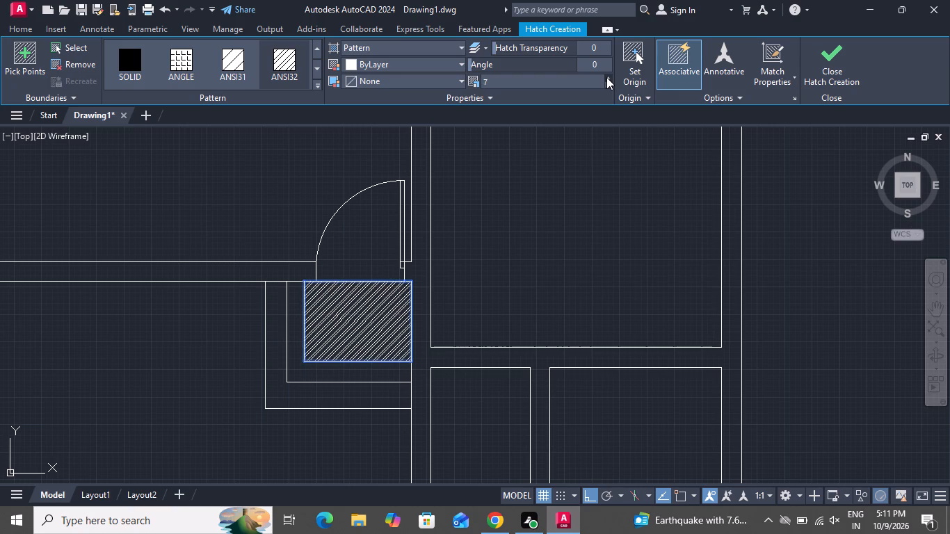
click(606, 77)
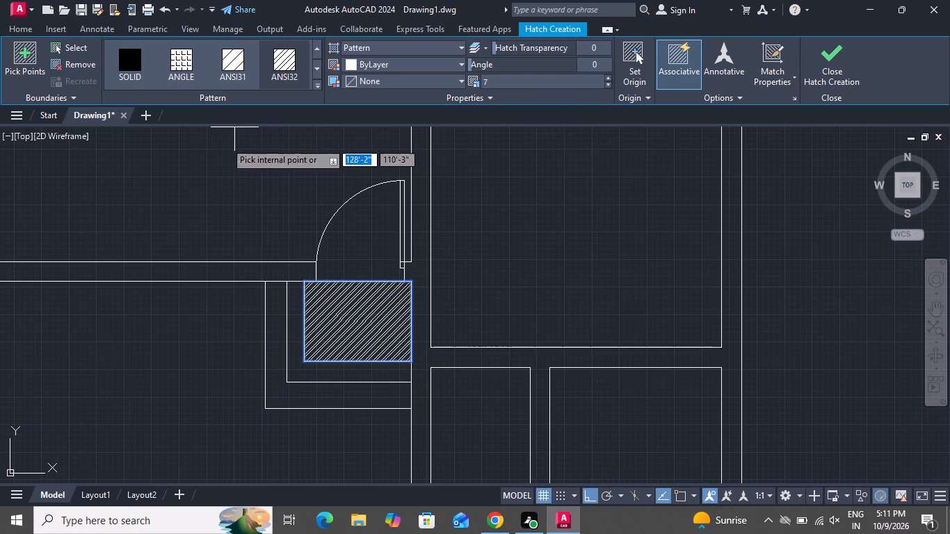
key(Escape)
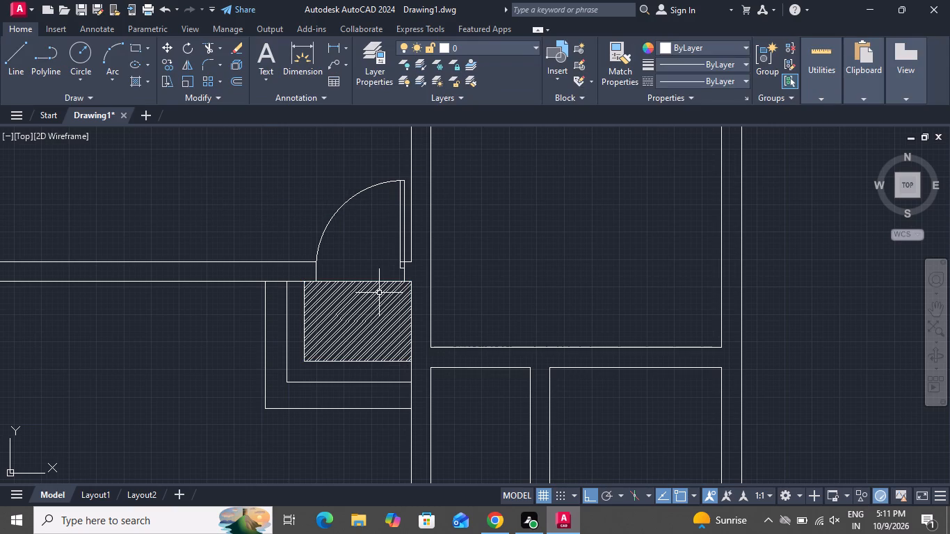
Delete the horizontal line across the door opening along the landing's upper edge.
scroll(368, 282, up, 1)
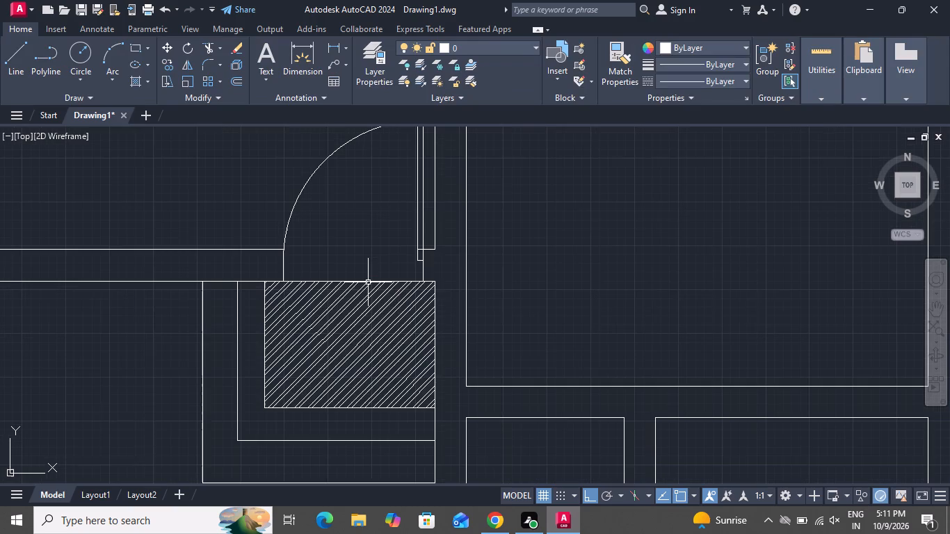
click(369, 282)
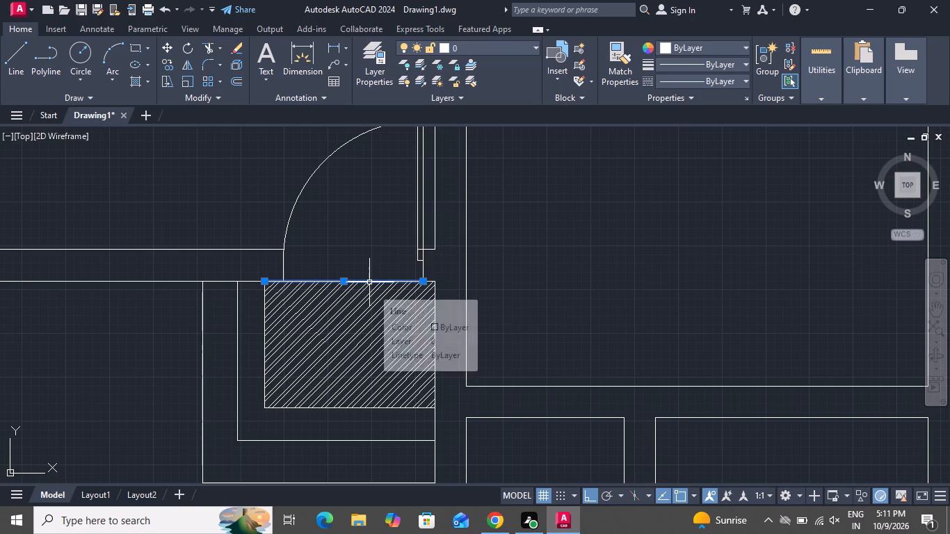
key(Delete)
Start a hatch and look through the available patterns for one suited to paving the open area around the entrance steps.
scroll(417, 340, down, 3)
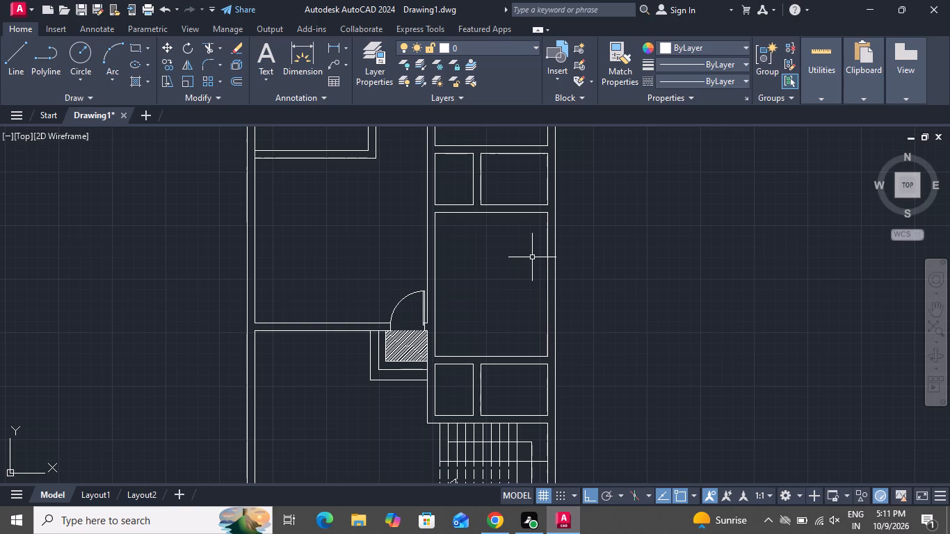
click(131, 76)
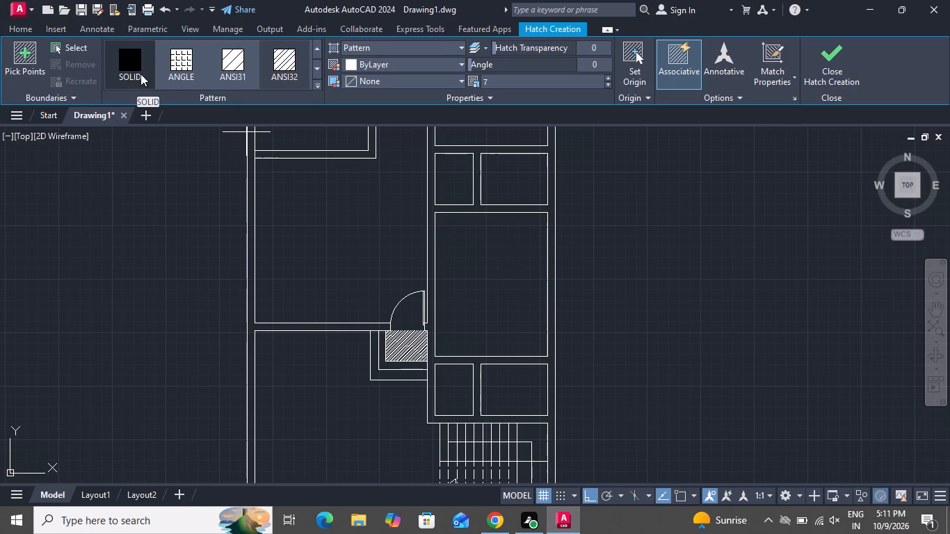
scroll(200, 101, down, 4)
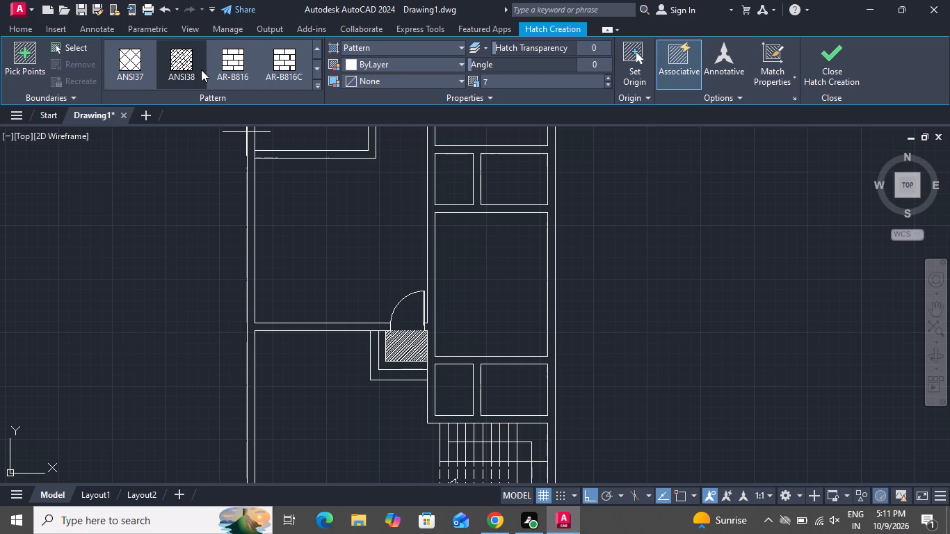
scroll(201, 67, down, 2)
scroll(201, 67, up, 1)
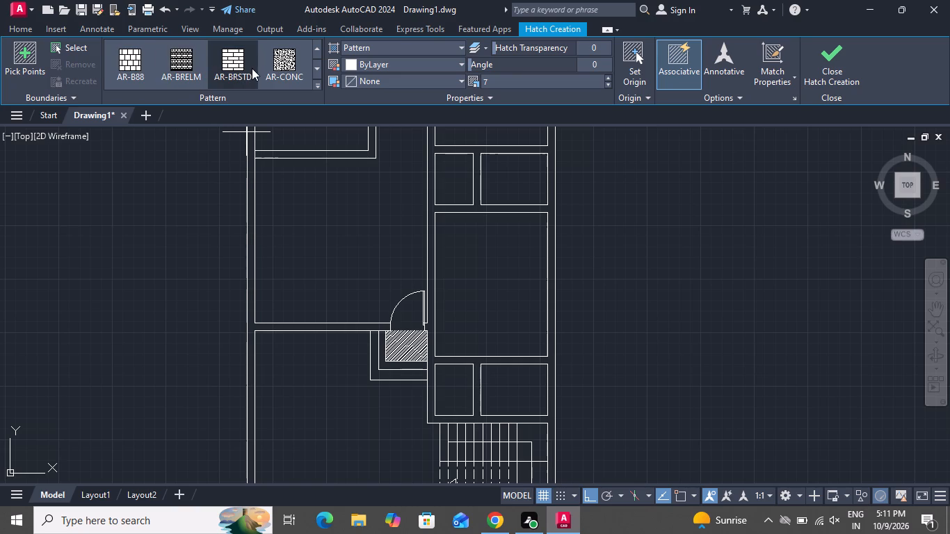
scroll(236, 79, down, 1)
scroll(236, 79, up, 1)
scroll(236, 79, down, 1)
scroll(236, 79, up, 1)
scroll(236, 79, down, 2)
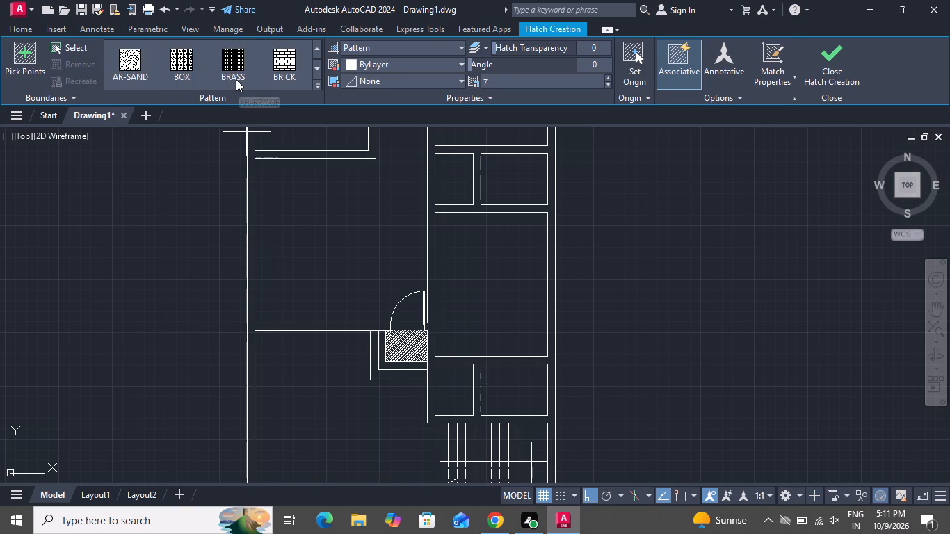
scroll(236, 79, down, 1)
scroll(236, 79, up, 1)
scroll(236, 79, down, 6)
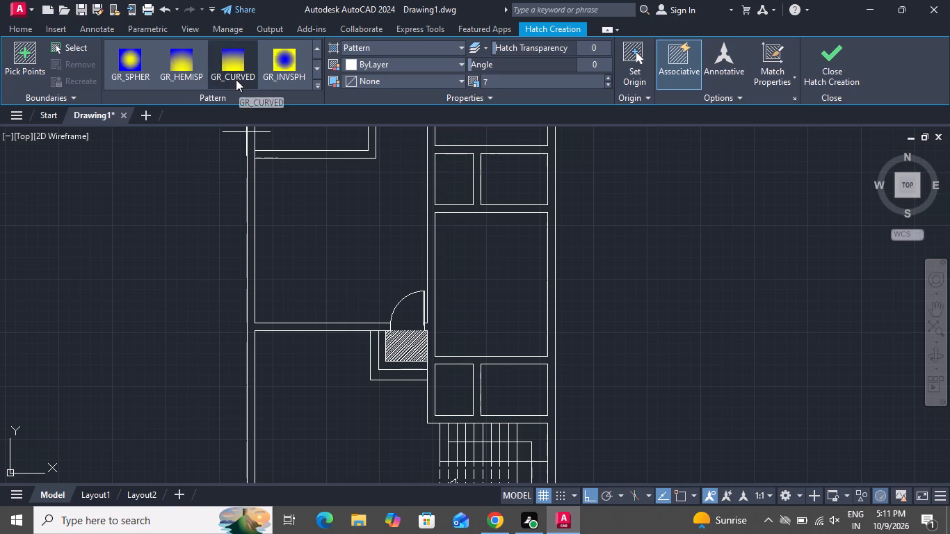
scroll(236, 79, up, 7)
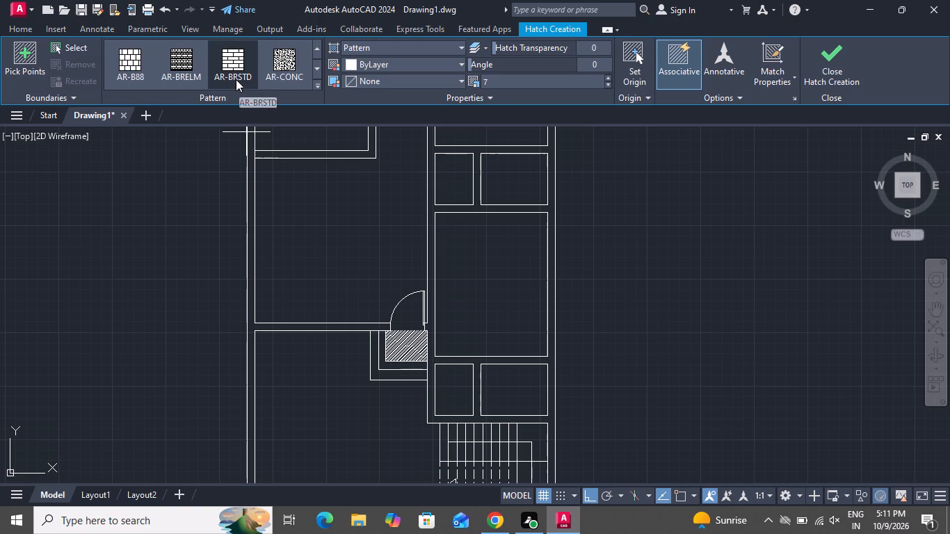
scroll(236, 79, up, 3)
scroll(236, 79, down, 1)
scroll(236, 87, up, 2)
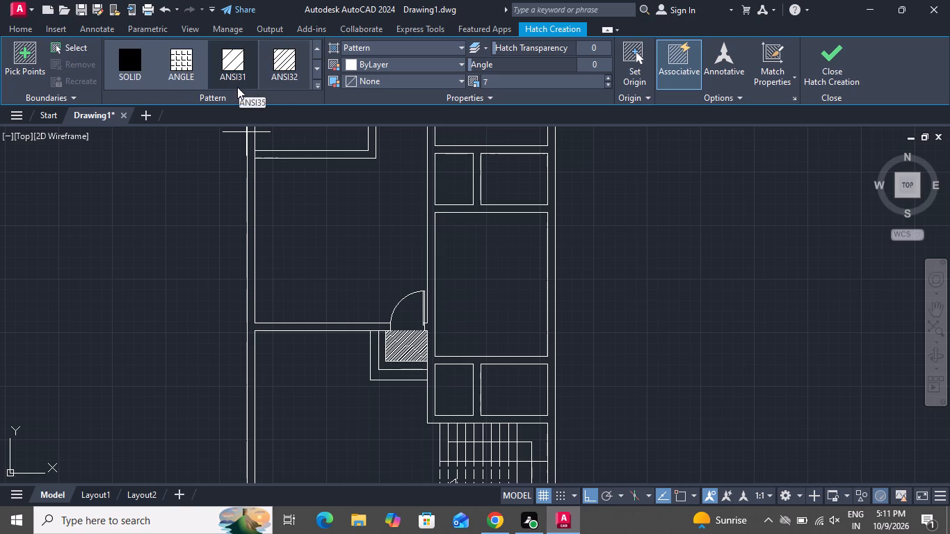
scroll(237, 86, up, 3)
scroll(237, 86, down, 1)
scroll(237, 86, up, 1)
scroll(237, 86, down, 1)
scroll(237, 86, up, 5)
scroll(225, 72, down, 1)
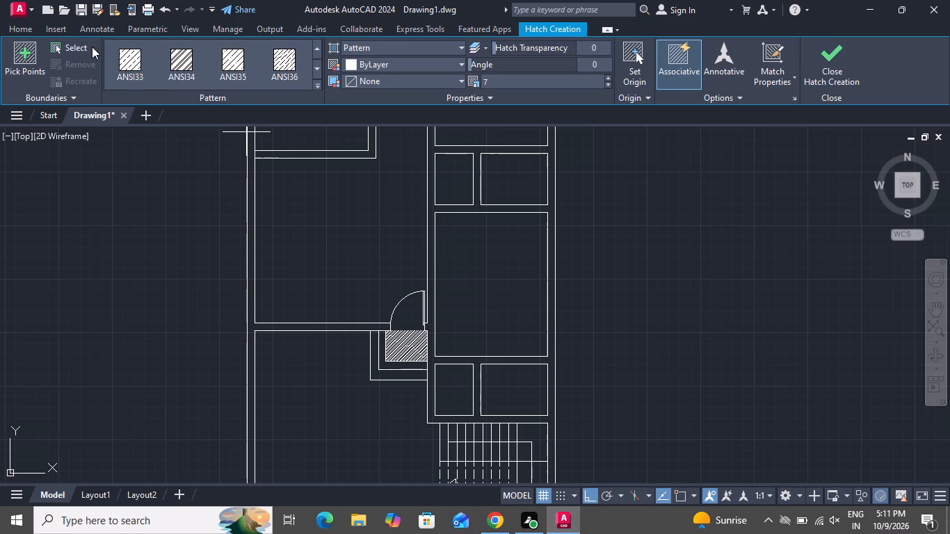
scroll(158, 67, down, 1)
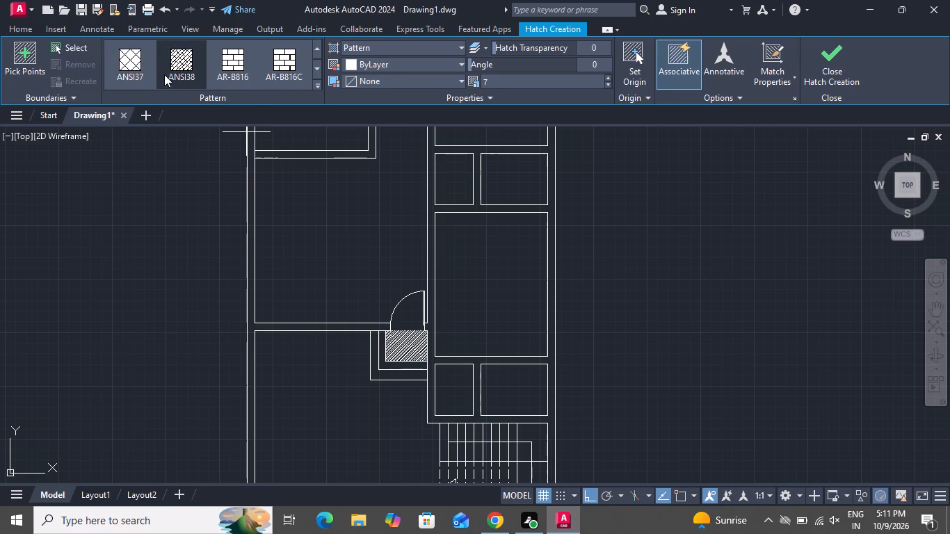
scroll(219, 69, down, 1)
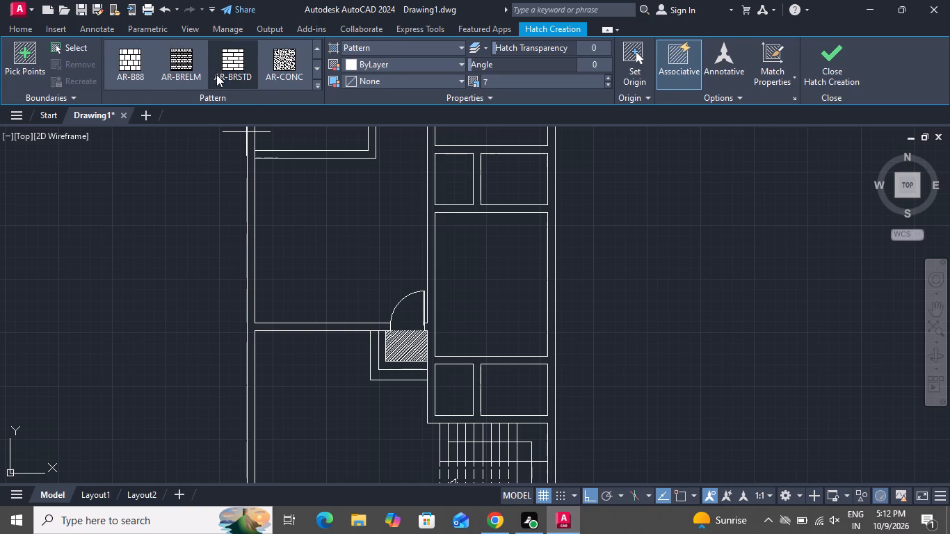
scroll(150, 73, down, 1)
scroll(150, 73, up, 1)
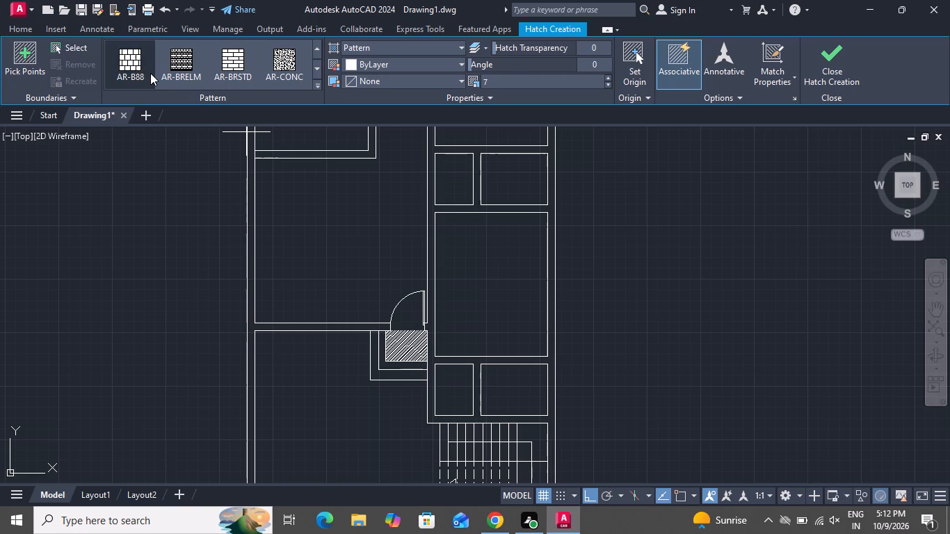
scroll(153, 76, down, 1)
scroll(162, 81, up, 3)
scroll(162, 81, down, 1)
scroll(162, 81, up, 2)
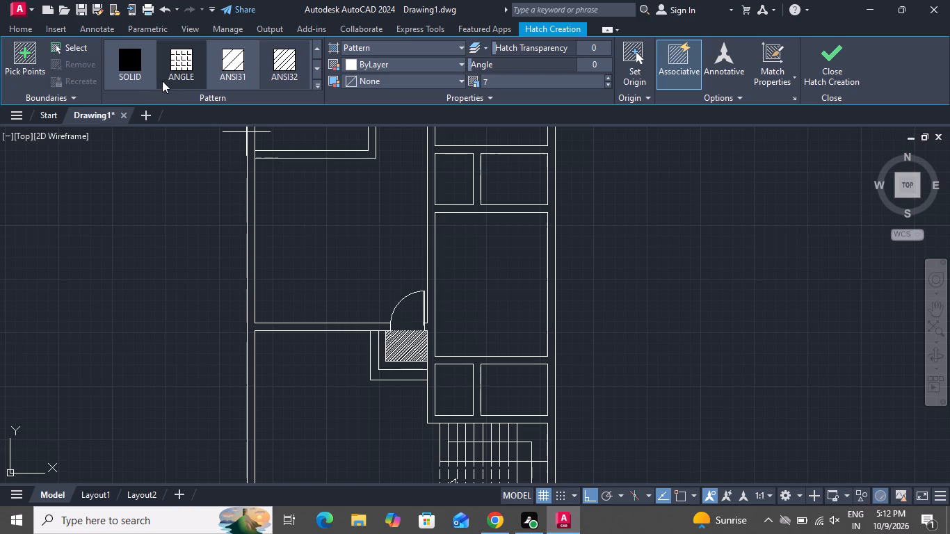
scroll(162, 81, up, 3)
scroll(162, 81, down, 3)
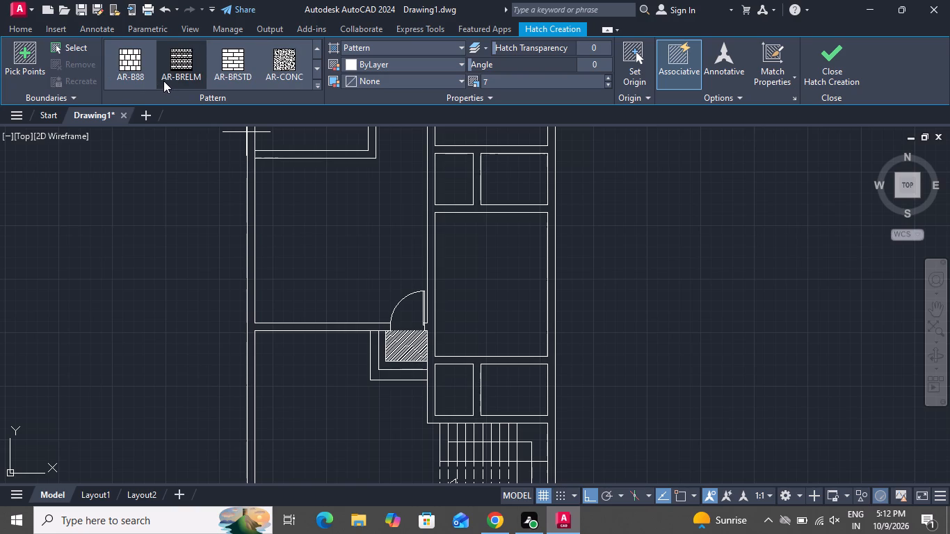
scroll(146, 65, up, 2)
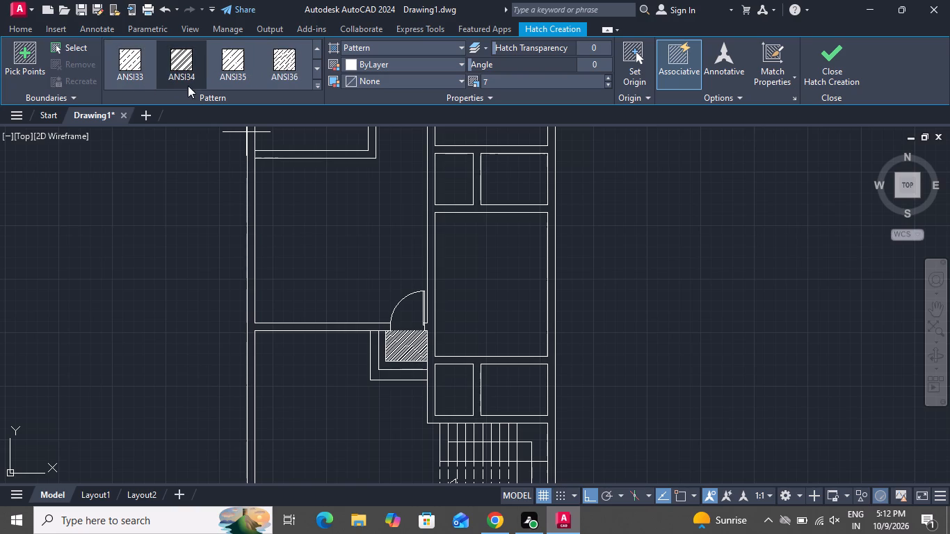
scroll(204, 68, down, 2)
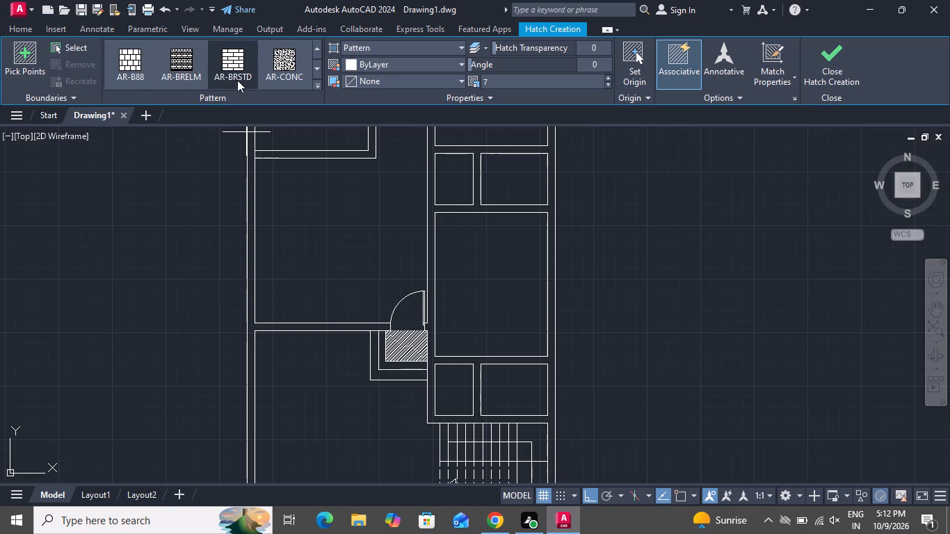
Hatch the open area between the entrance steps and the staircase with the AR-B88 pattern at scale 7.
click(137, 60)
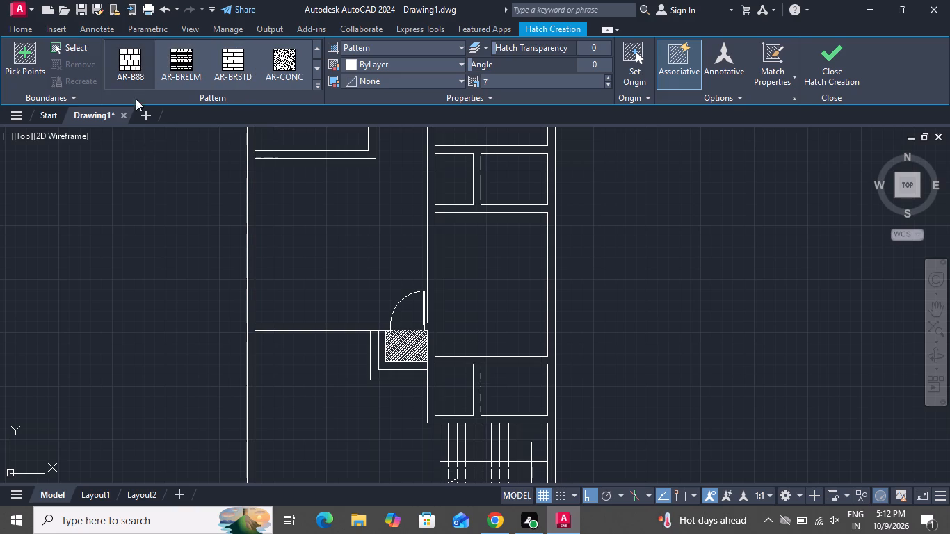
click(298, 393)
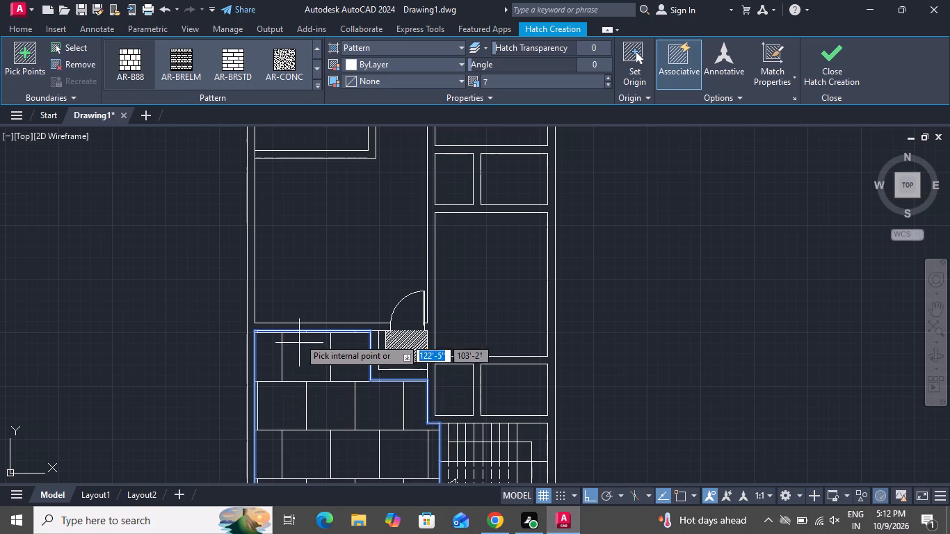
scroll(299, 335, down, 2)
scroll(307, 329, up, 1)
scroll(312, 325, down, 1)
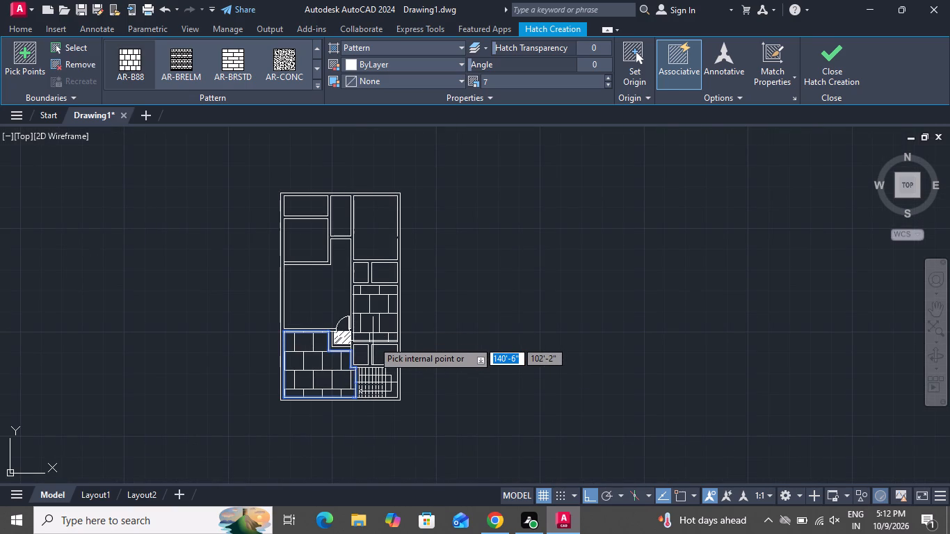
click(610, 79)
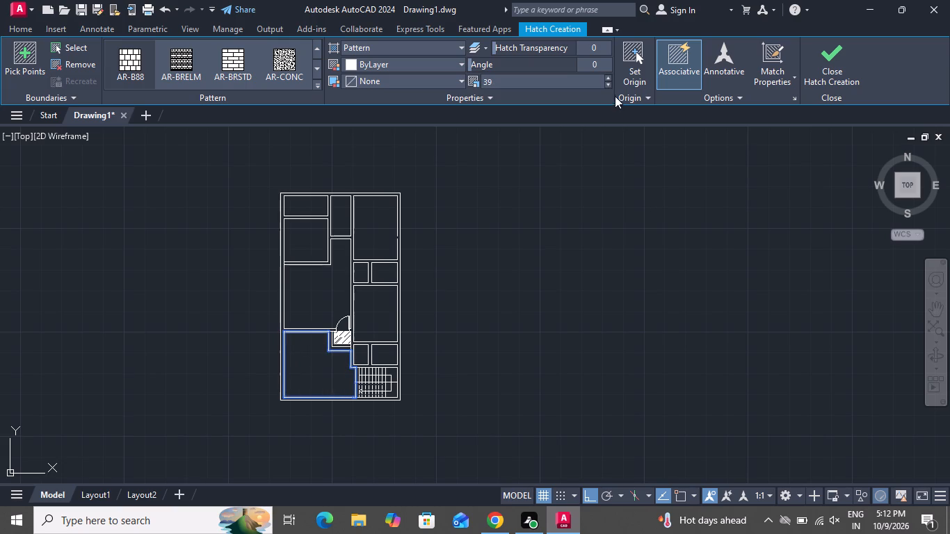
click(610, 88)
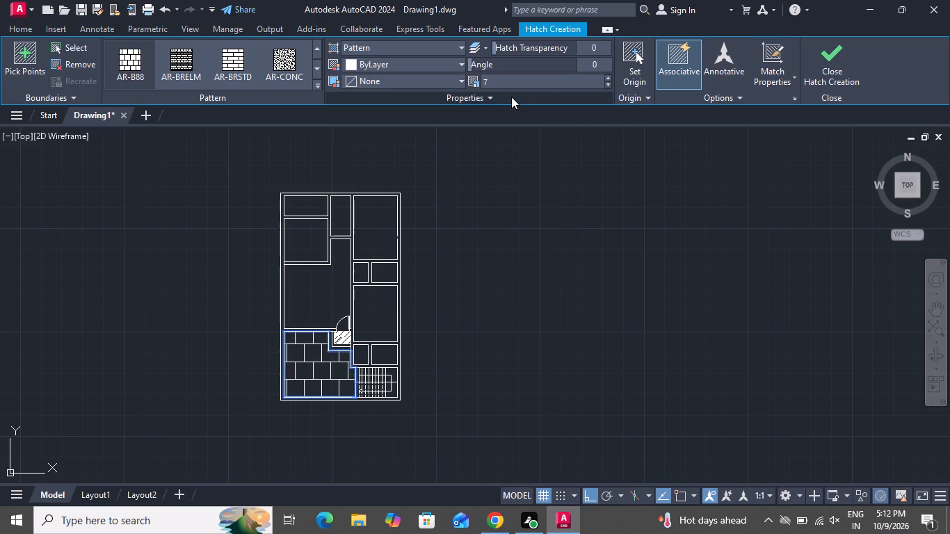
right_click(527, 209)
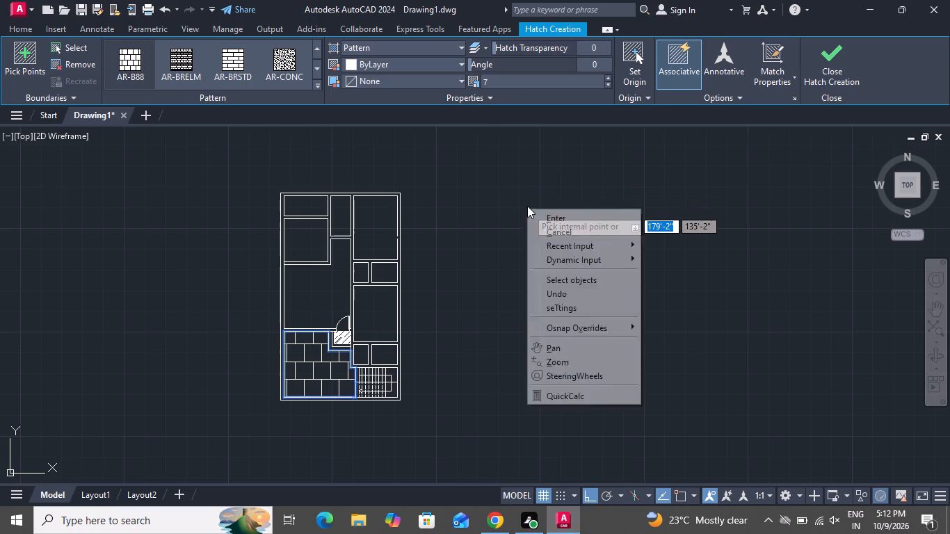
click(536, 232)
scroll(262, 378, up, 2)
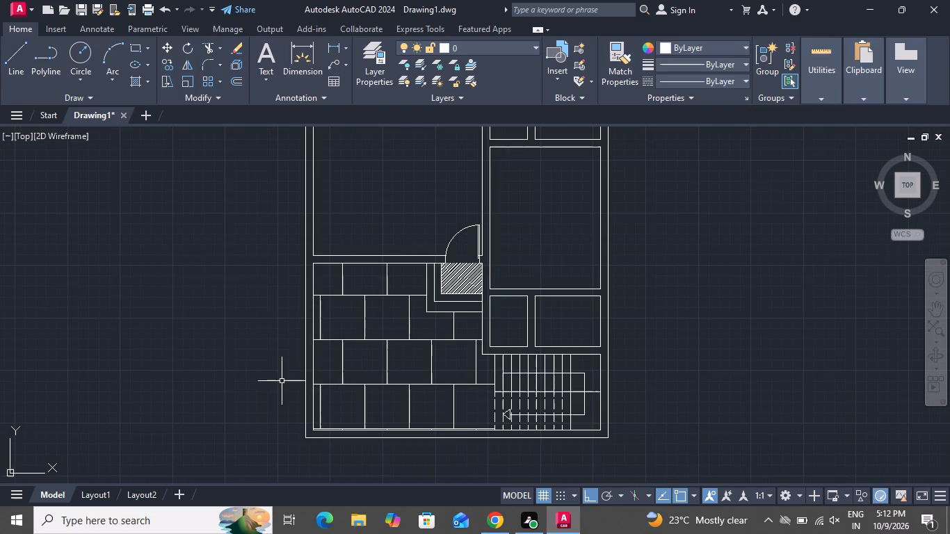
Hatch the small room in the plan's upper-left corner with the ANSI32 pattern at scale 21.
scroll(650, 211, down, 1)
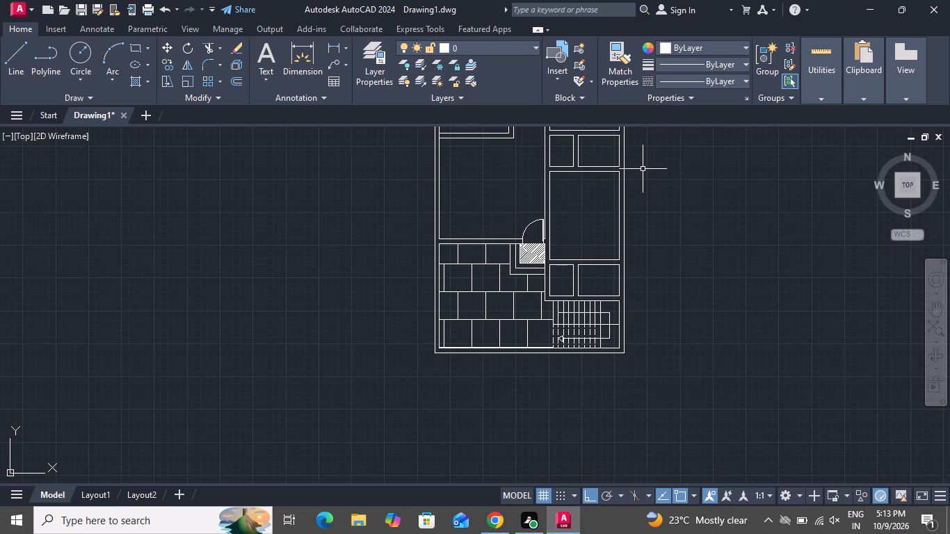
scroll(629, 273, down, 1)
scroll(618, 260, up, 1)
scroll(612, 253, down, 1)
scroll(612, 253, up, 1)
scroll(606, 250, down, 1)
scroll(606, 250, up, 1)
scroll(606, 250, down, 1)
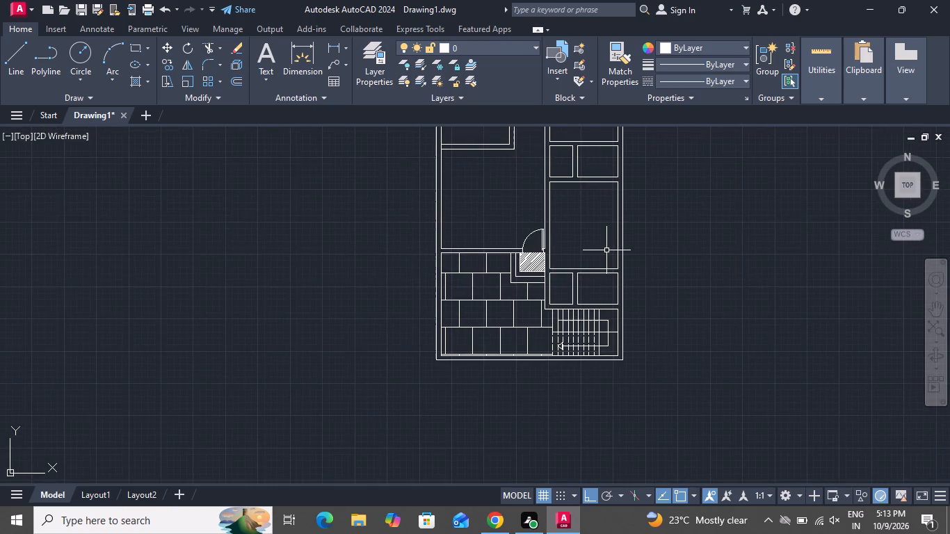
scroll(606, 250, up, 1)
scroll(606, 250, down, 1)
scroll(606, 263, up, 1)
scroll(606, 266, down, 2)
scroll(569, 172, up, 4)
scroll(542, 183, down, 1)
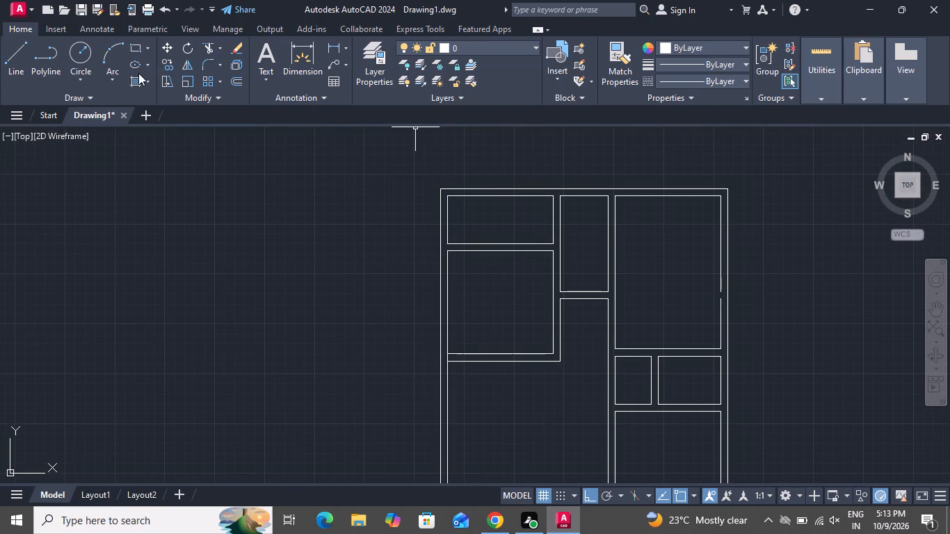
click(135, 76)
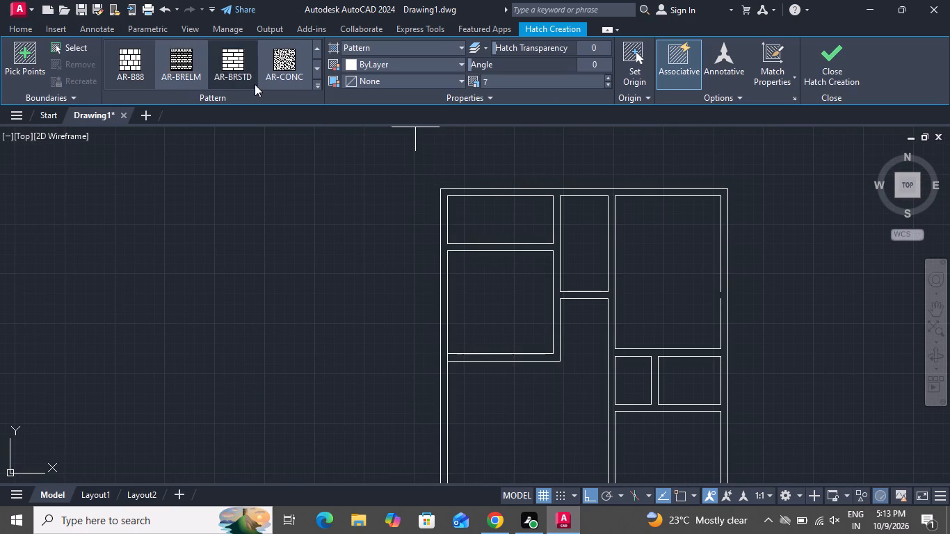
scroll(255, 84, up, 3)
click(278, 66)
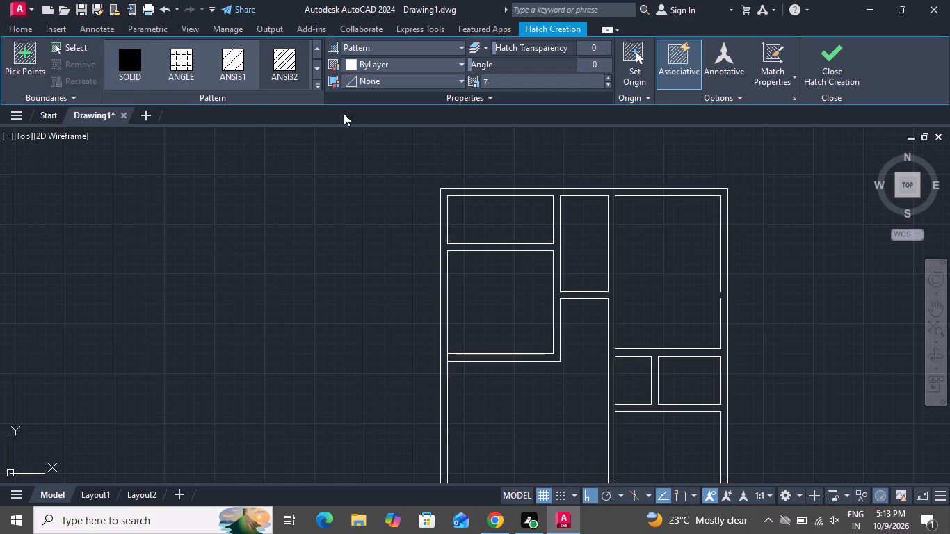
click(497, 226)
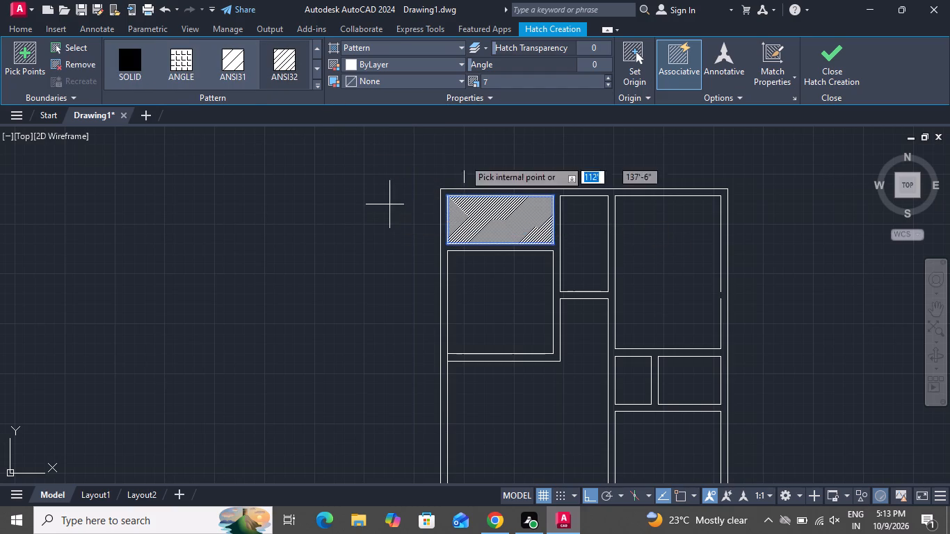
click(606, 74)
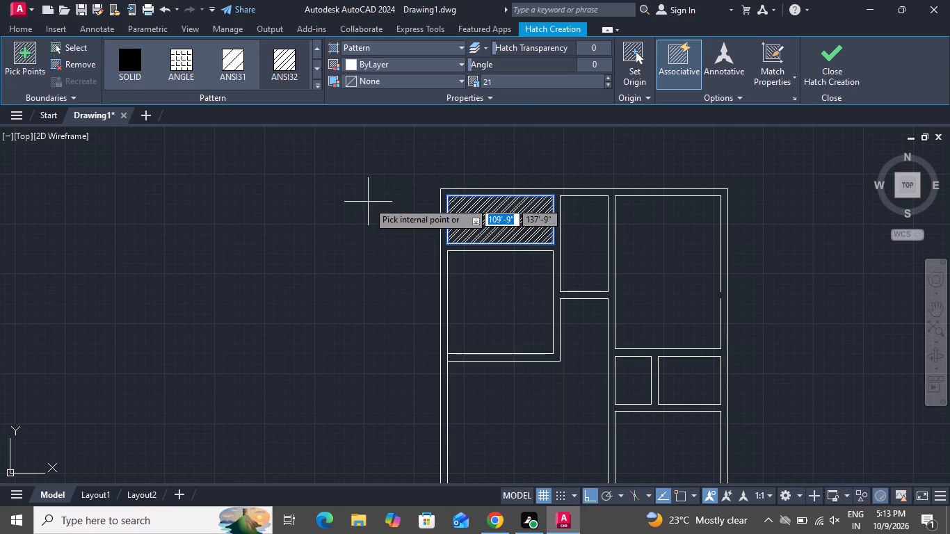
right_drag(362, 203, 350, 207)
click(362, 230)
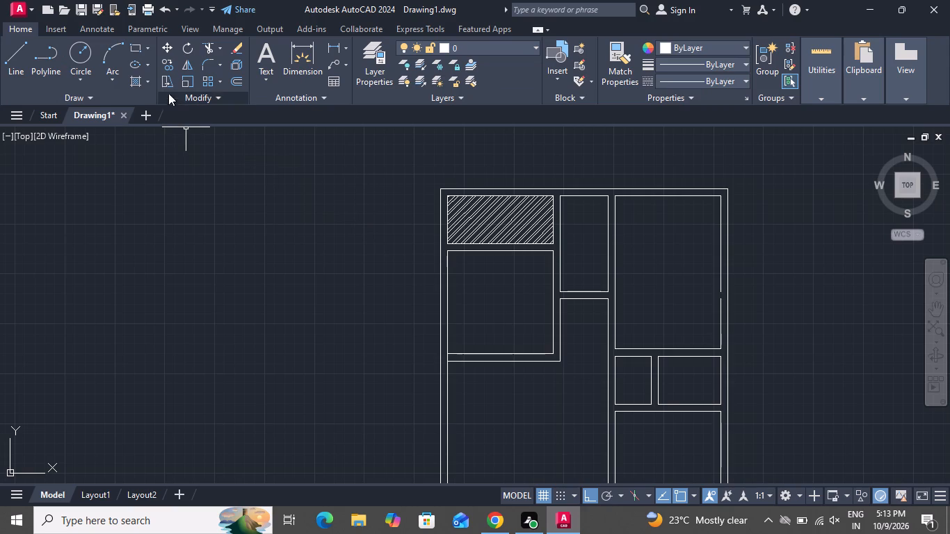
Draw a rectangle about 2'-4" square near the lower edge of the hatched upper-left room.
click(133, 44)
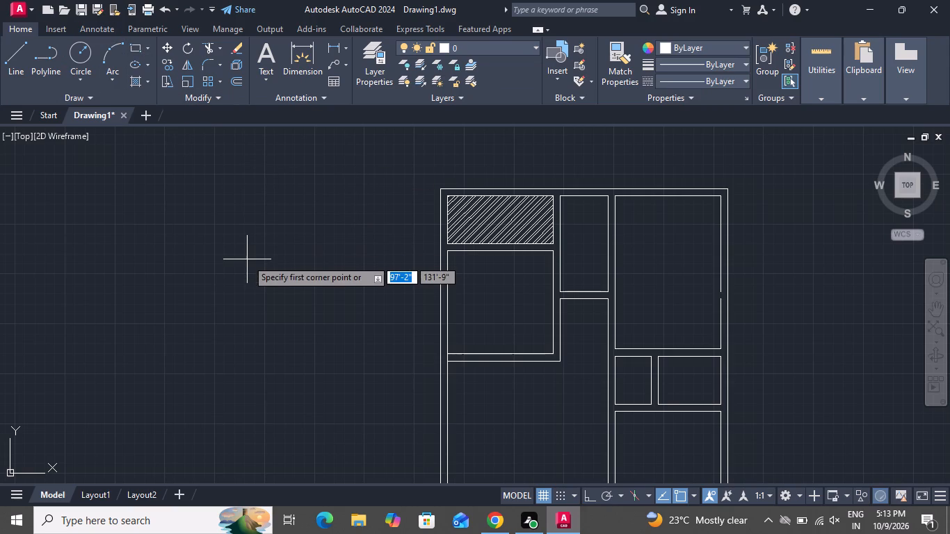
click(475, 222)
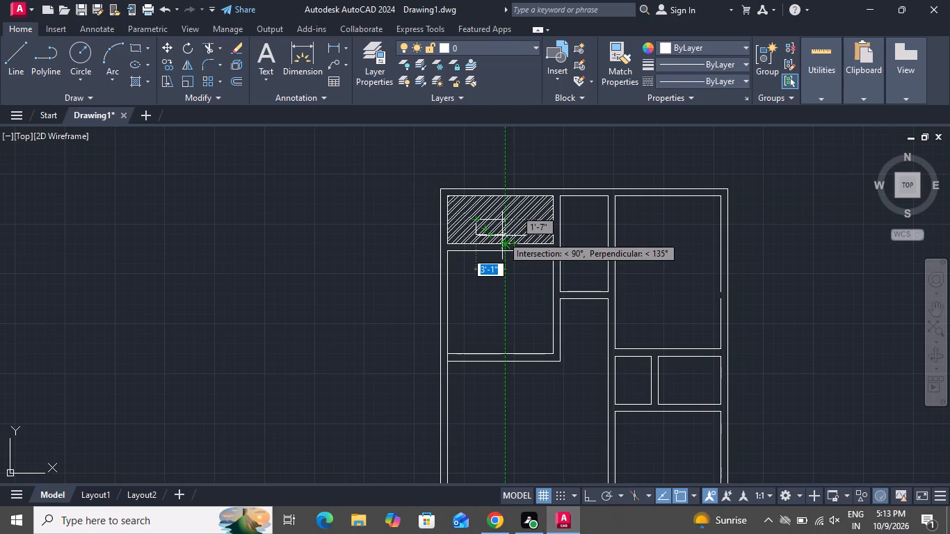
click(500, 240)
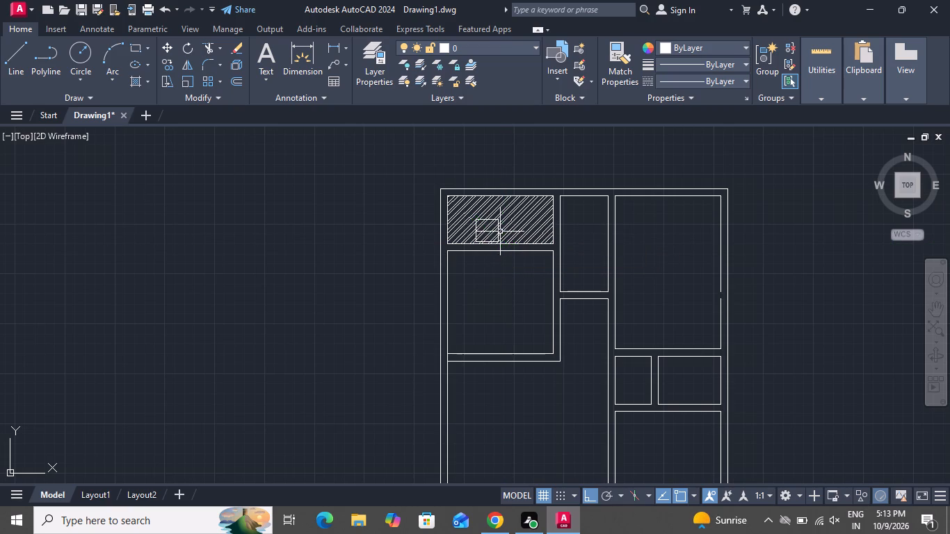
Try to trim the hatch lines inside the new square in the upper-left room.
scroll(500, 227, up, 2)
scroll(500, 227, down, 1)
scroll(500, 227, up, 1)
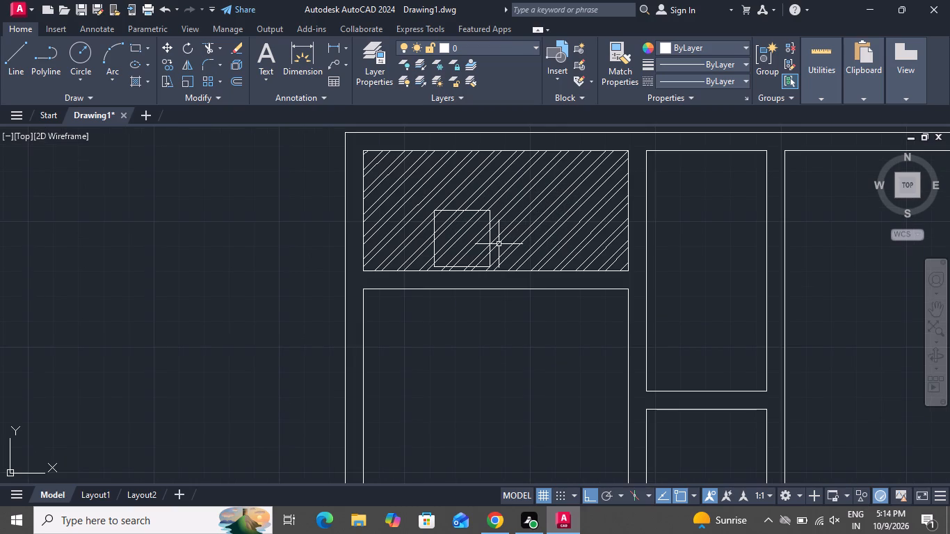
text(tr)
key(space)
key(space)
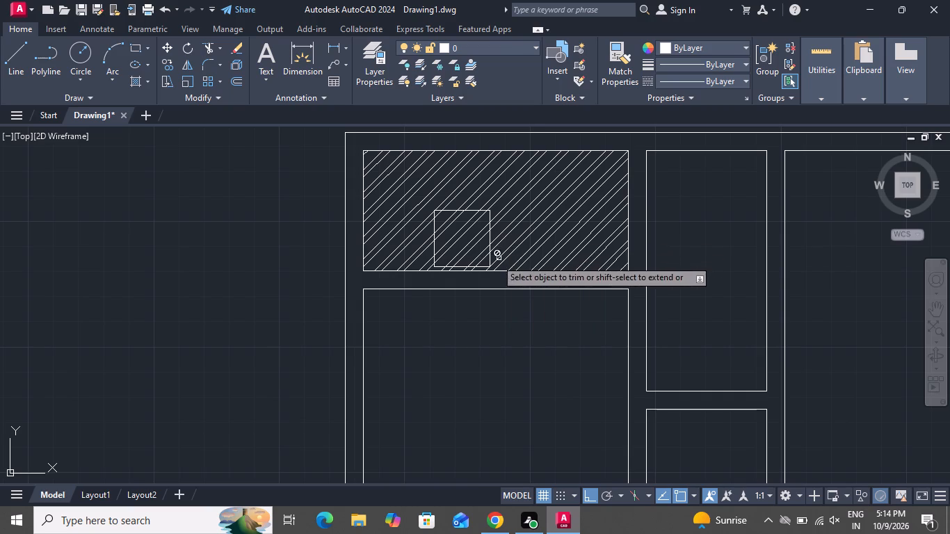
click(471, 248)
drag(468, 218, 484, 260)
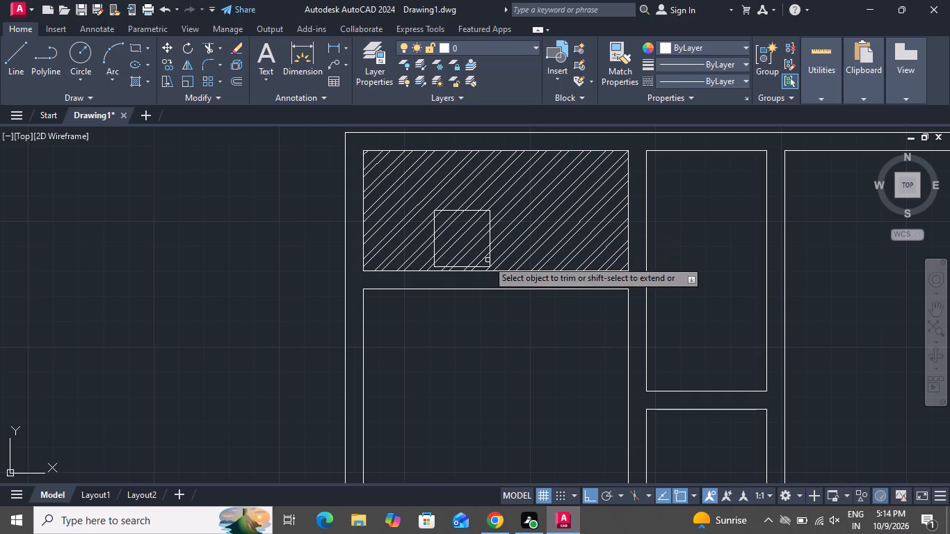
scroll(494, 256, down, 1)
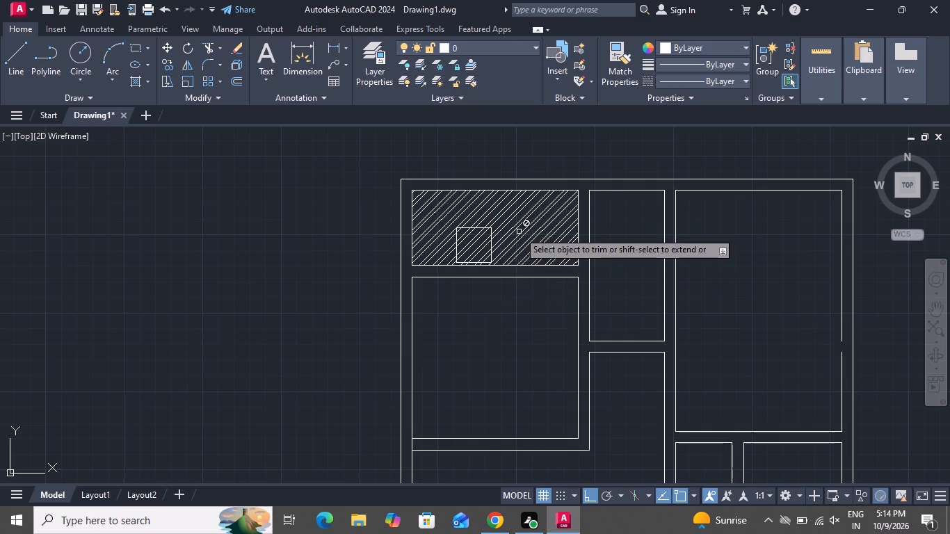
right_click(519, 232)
Delete the hatch from the upper-left room.
click(533, 245)
click(519, 225)
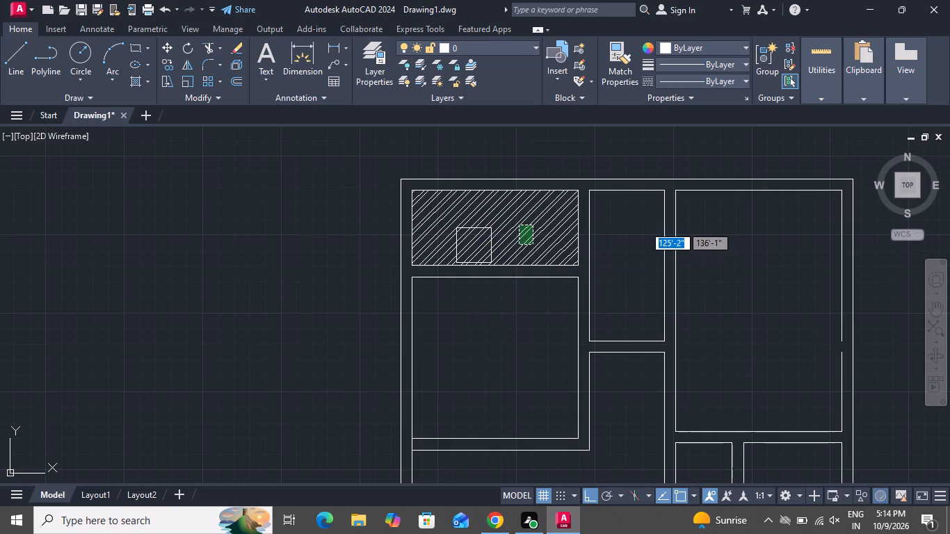
key(Delete)
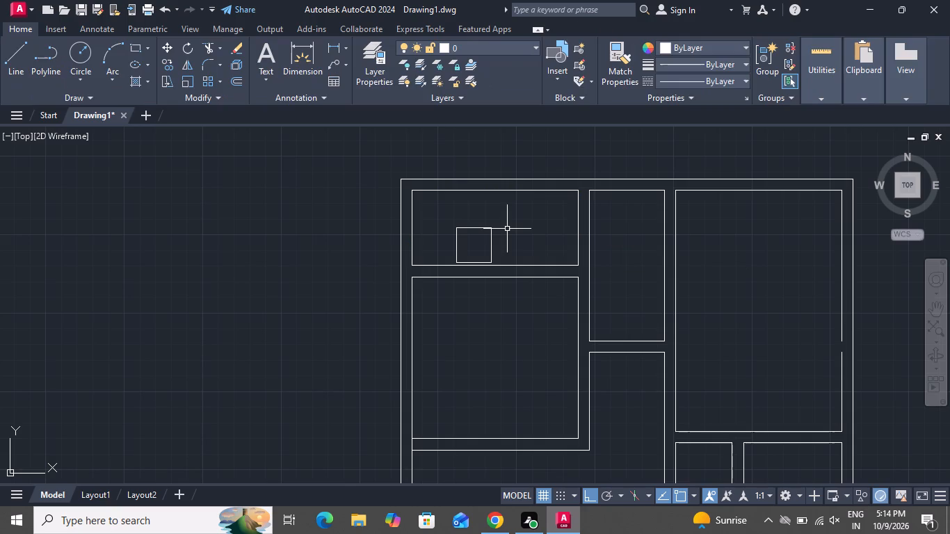
Copy the small square from its lower-right corner to sit directly against its right side.
scroll(507, 233, up, 1)
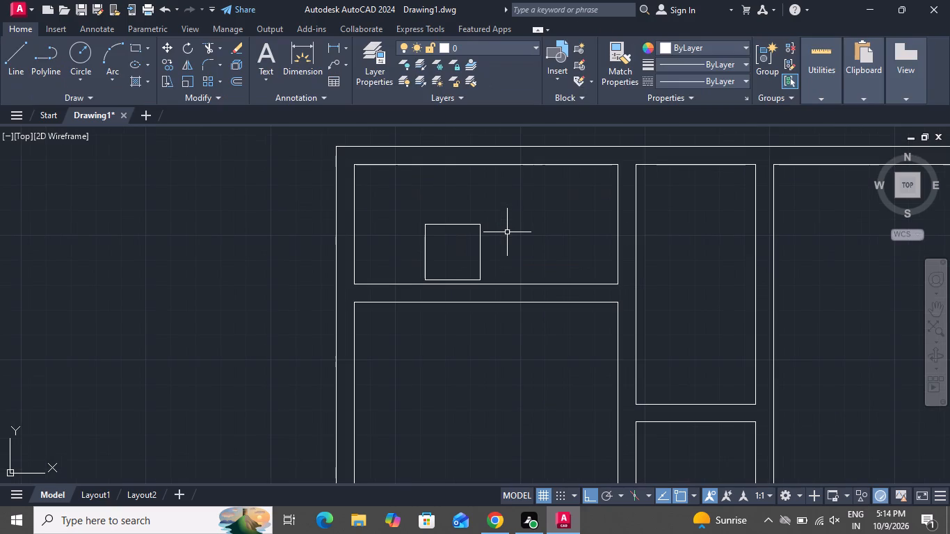
click(507, 232)
click(421, 265)
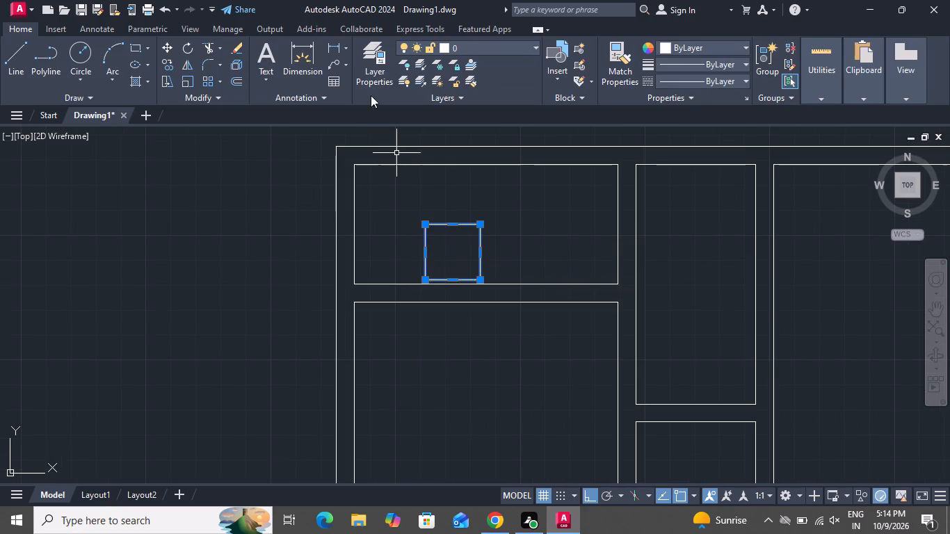
click(165, 65)
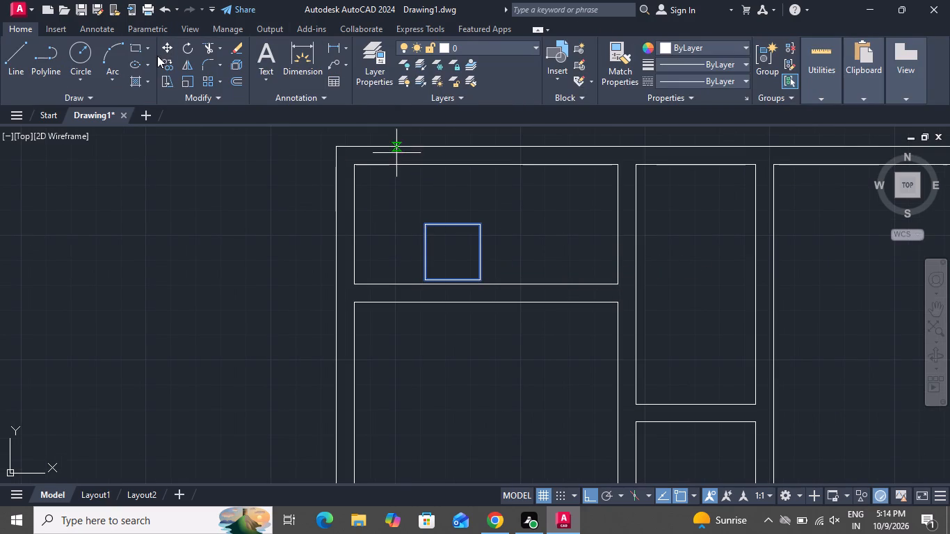
click(485, 280)
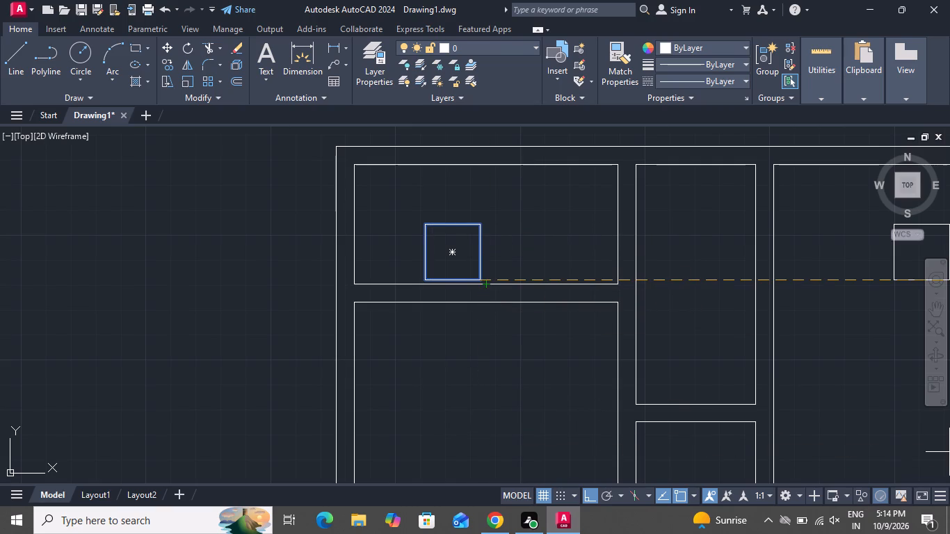
click(536, 273)
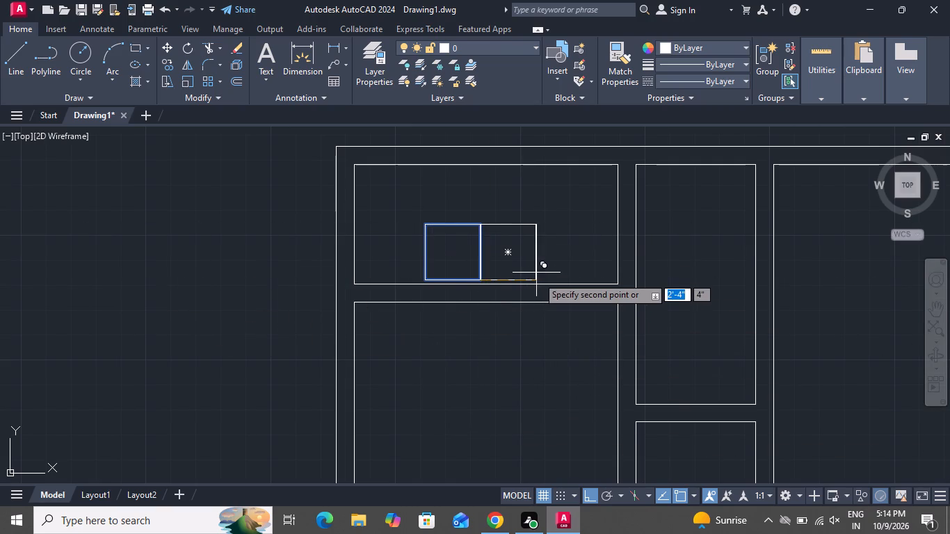
click(538, 280)
right_click(559, 256)
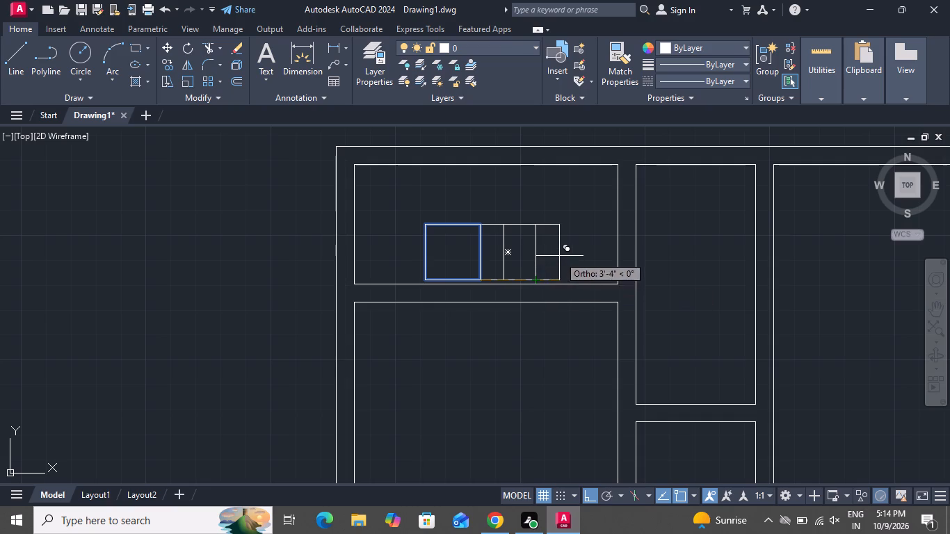
click(583, 280)
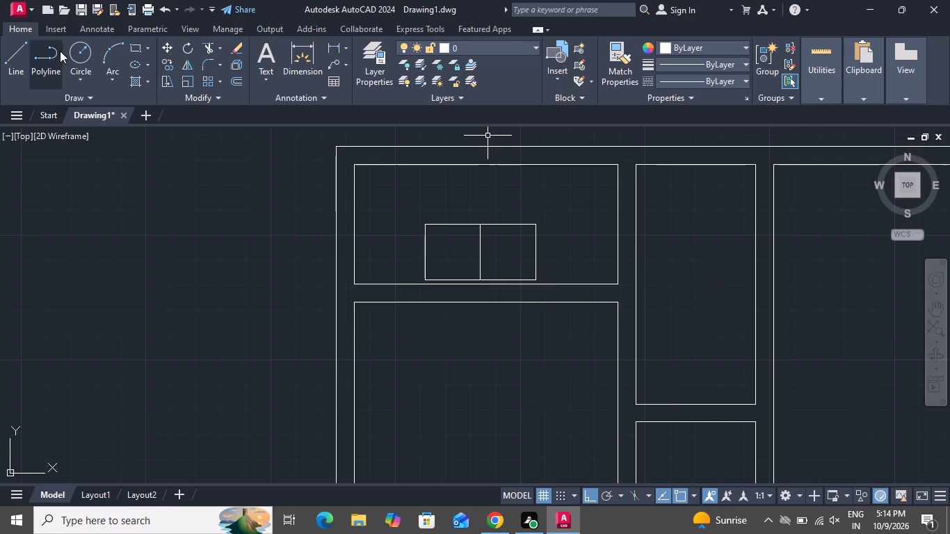
Draw a circle of about 10" radius centred in the left square.
click(83, 43)
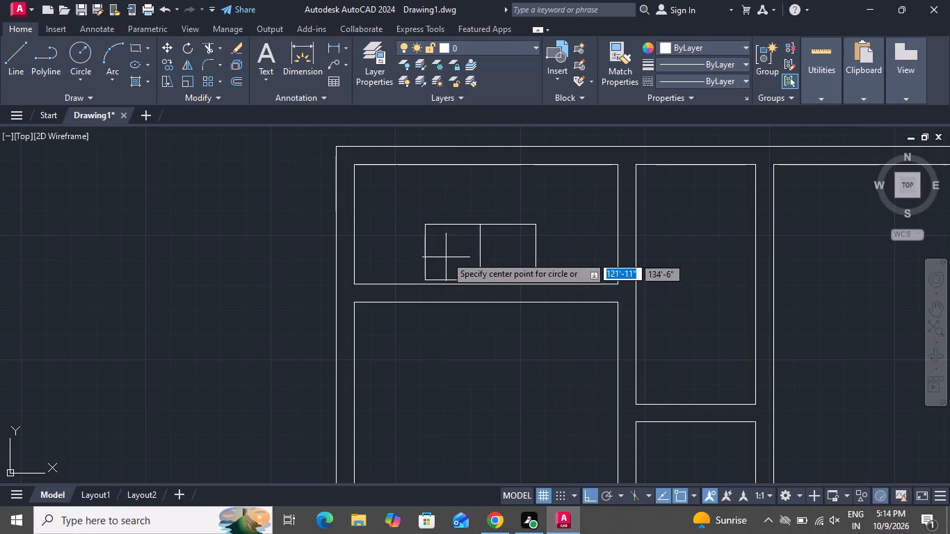
click(453, 250)
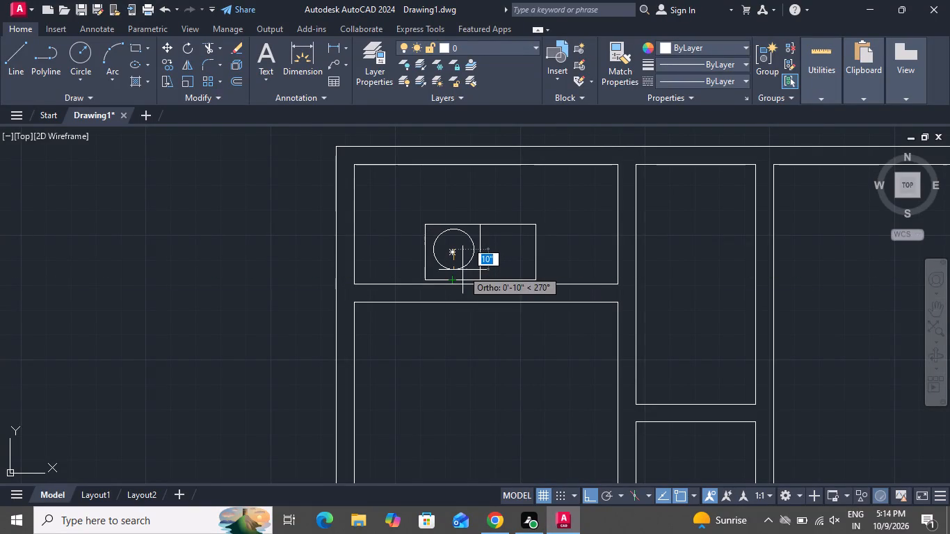
click(462, 270)
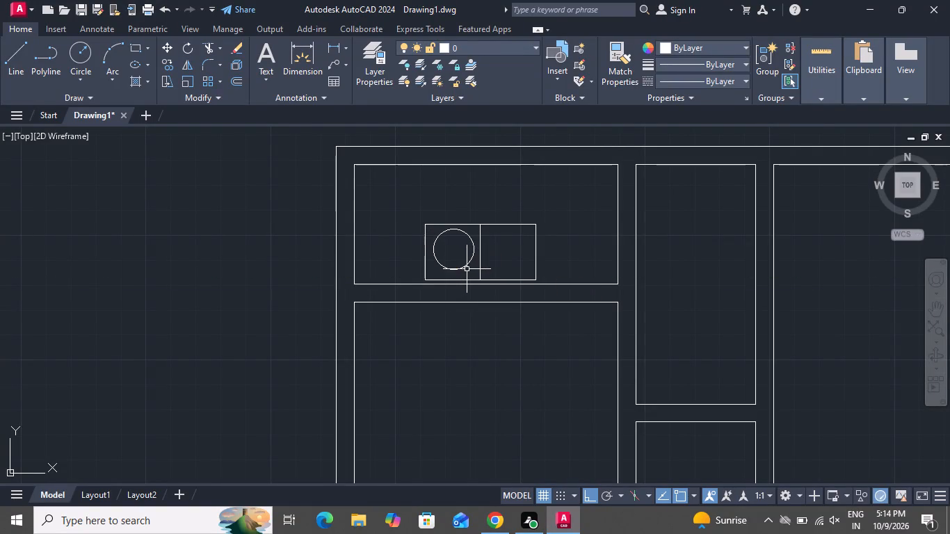
Copy the circle horizontally into the middle of the right square.
click(467, 262)
click(166, 63)
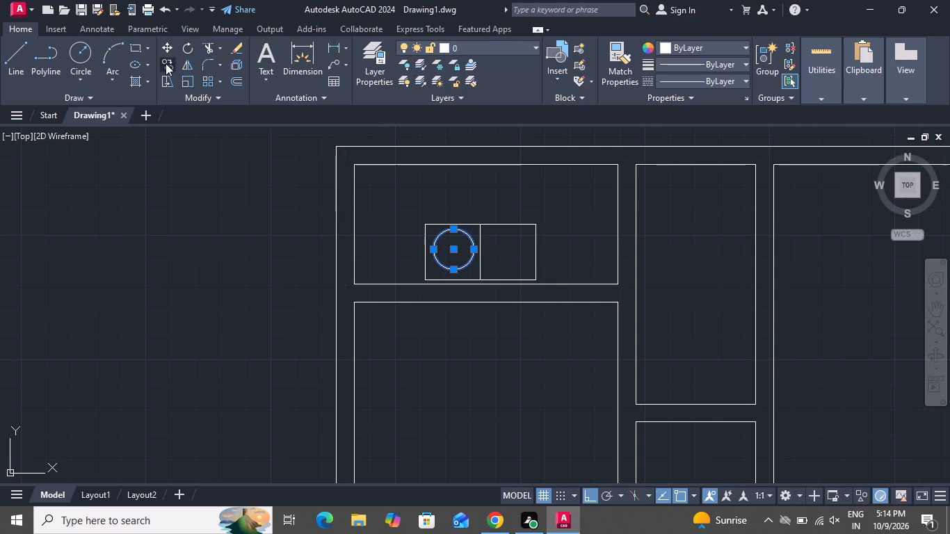
click(449, 250)
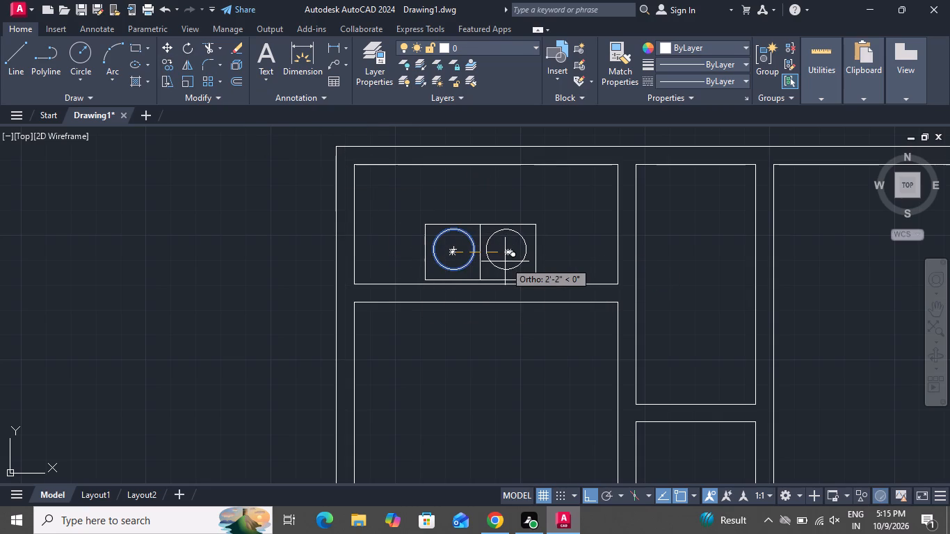
click(505, 265)
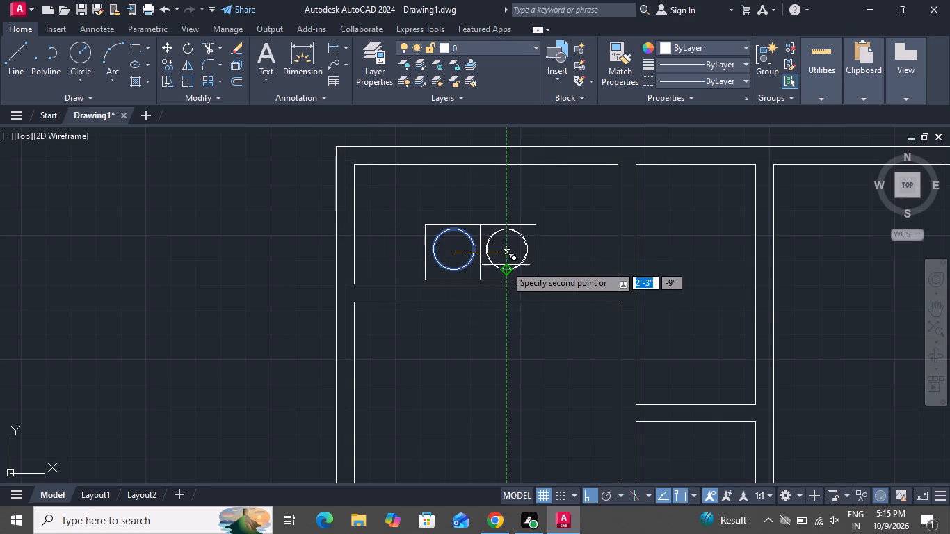
right_click(522, 252)
click(539, 277)
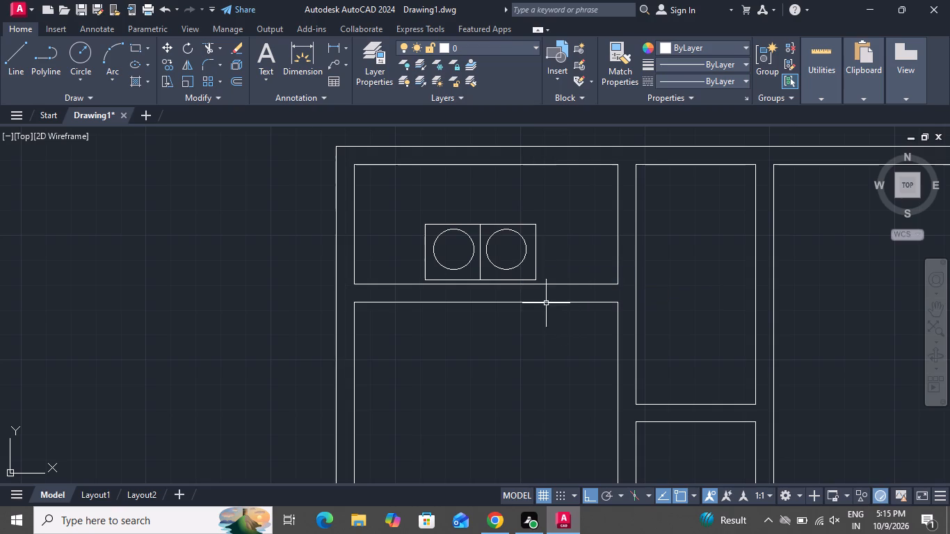
Draw a horizontal line across both squares, between the circles and the squares' lower edges.
click(17, 50)
scroll(461, 272, down, 1)
scroll(461, 272, up, 1)
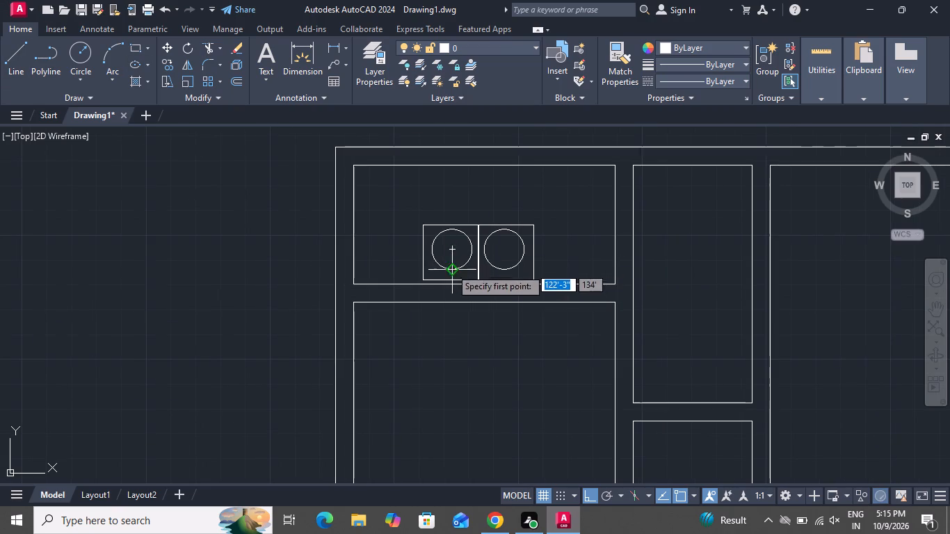
scroll(453, 271, up, 2)
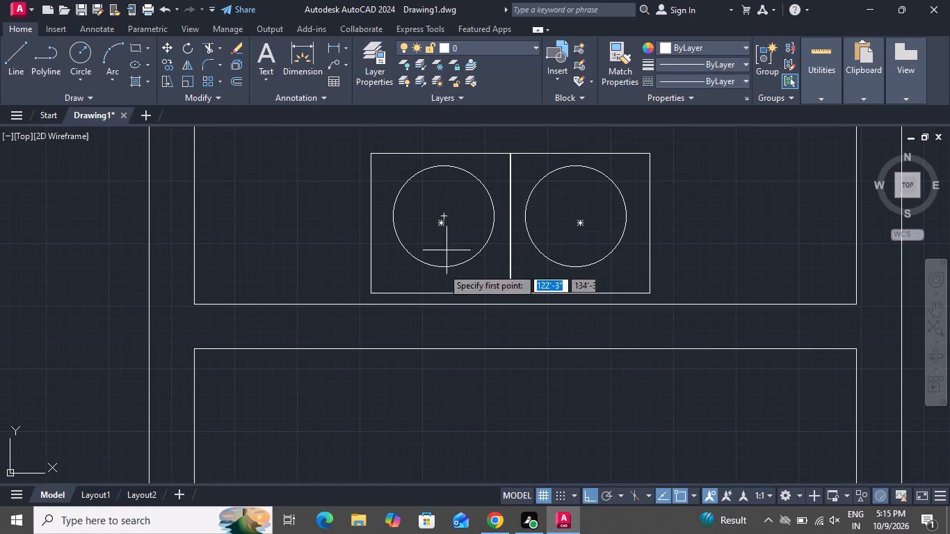
click(370, 280)
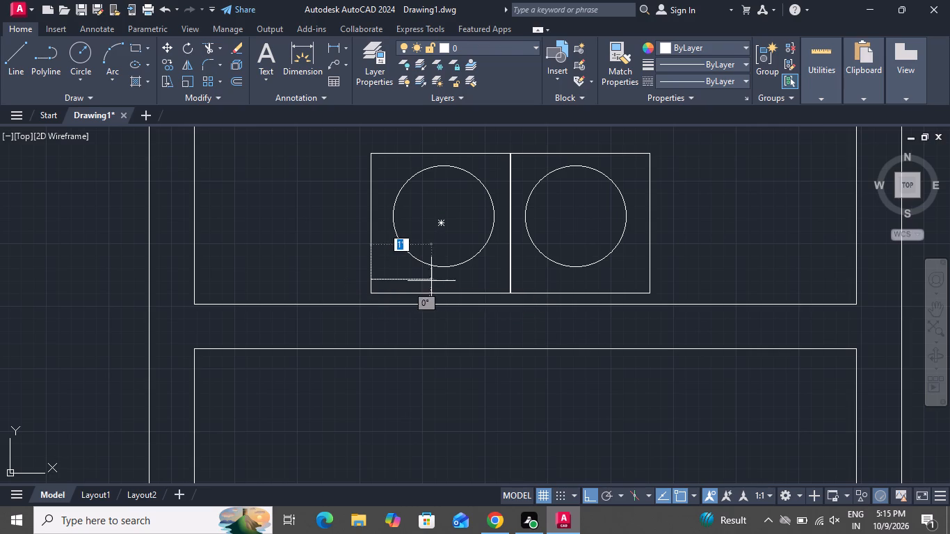
click(649, 282)
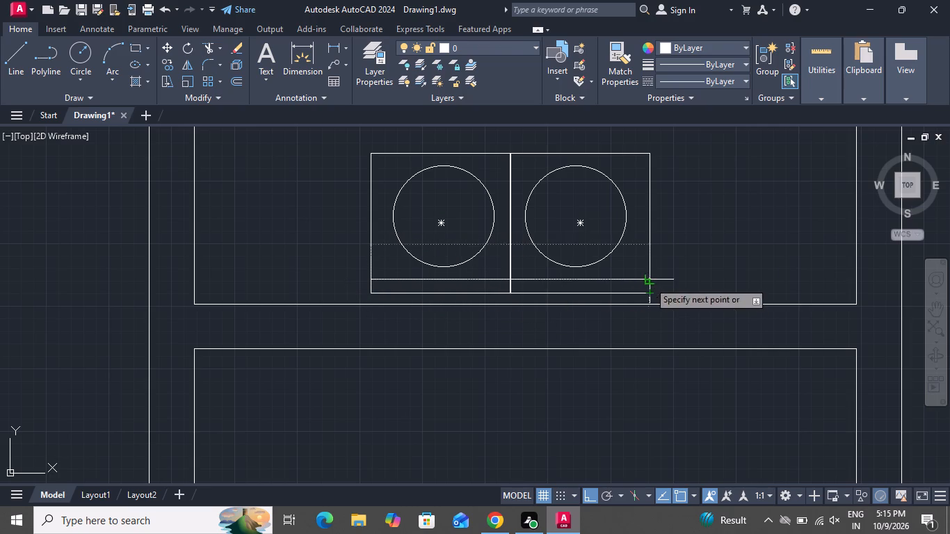
right_click(649, 282)
click(655, 301)
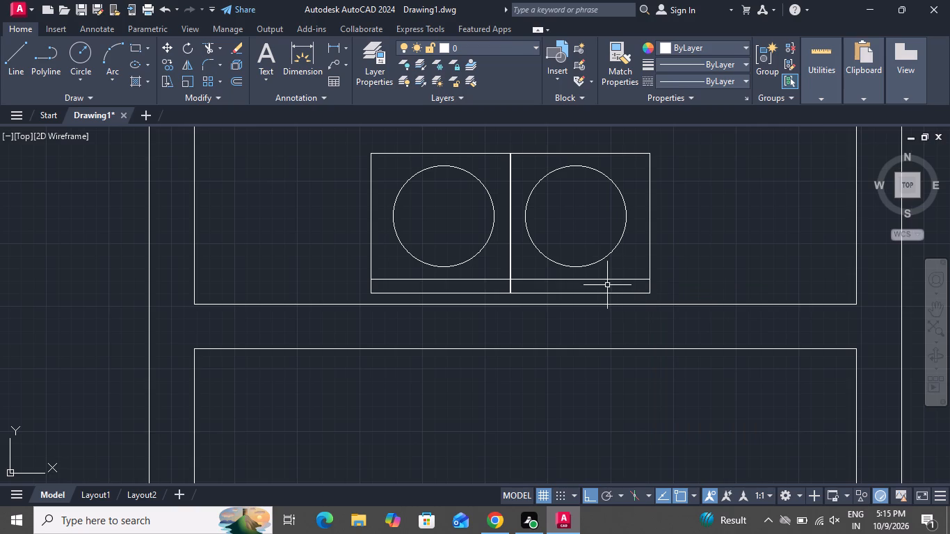
Offset the outlines of both squares outward by 1".
key(o)
key(space)
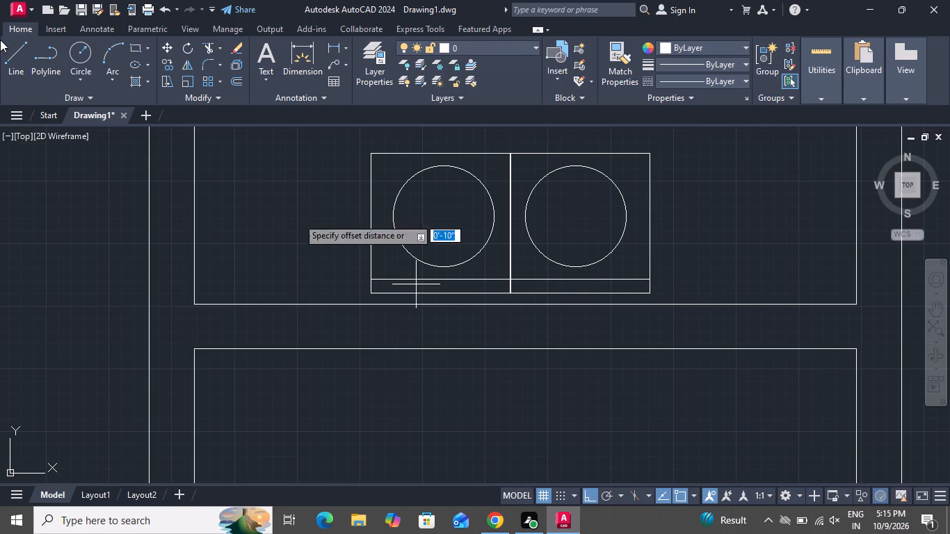
key(1)
key(shift+quotedbl)
key(Return)
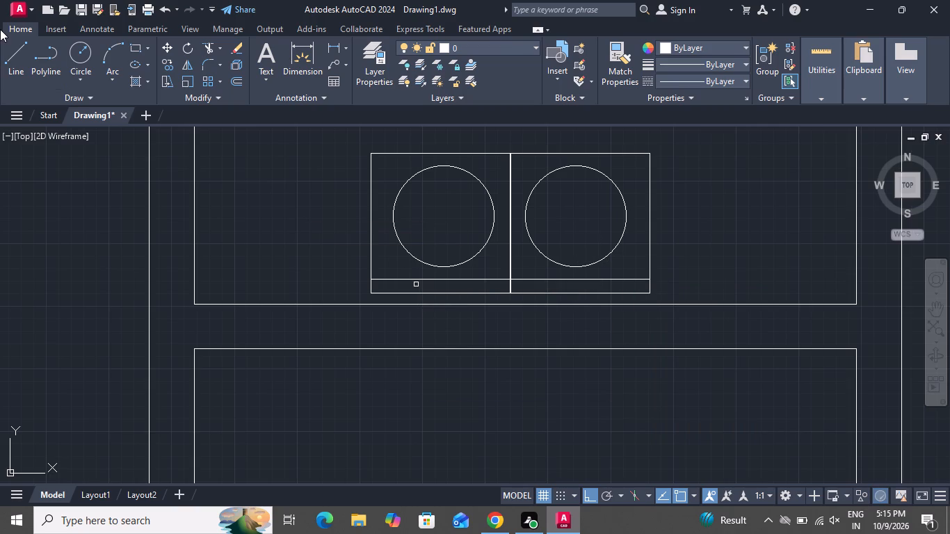
click(510, 233)
click(500, 236)
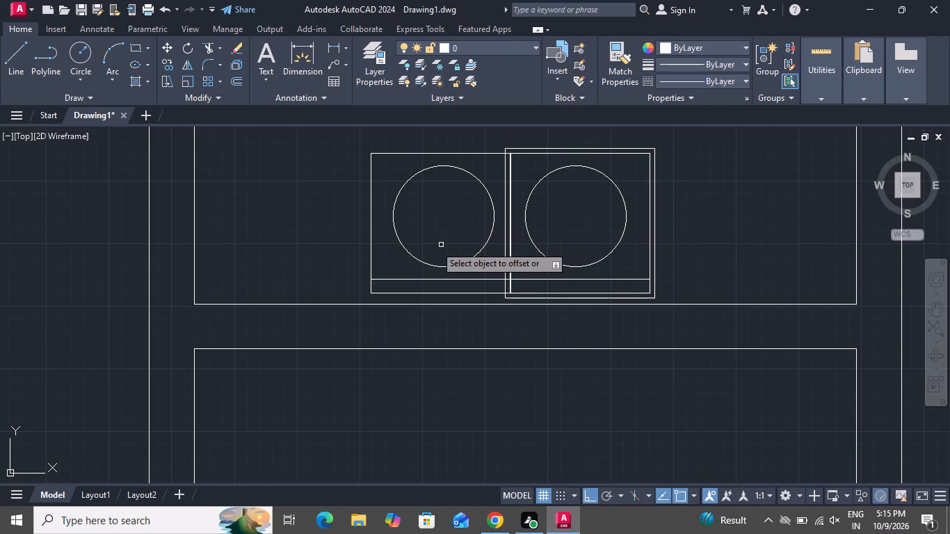
click(374, 238)
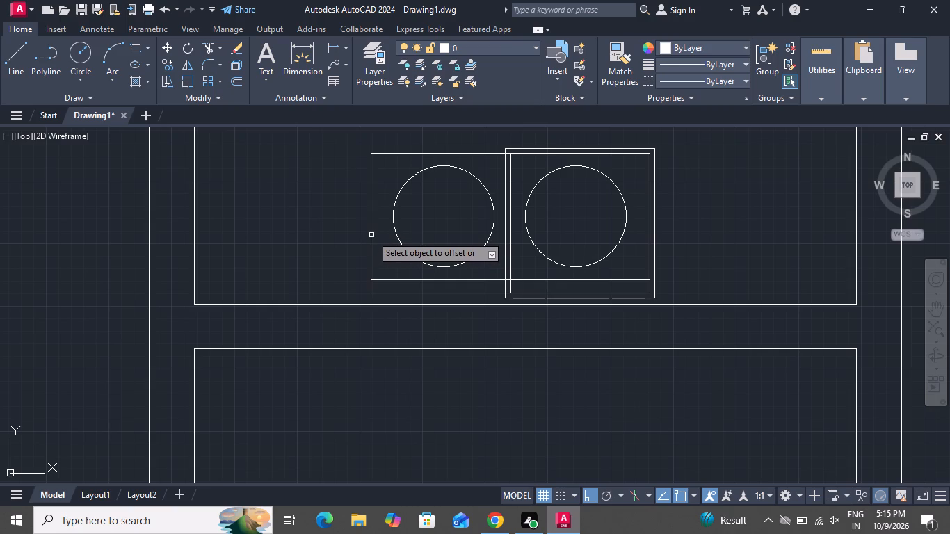
click(371, 235)
click(360, 227)
scroll(405, 257, down, 1)
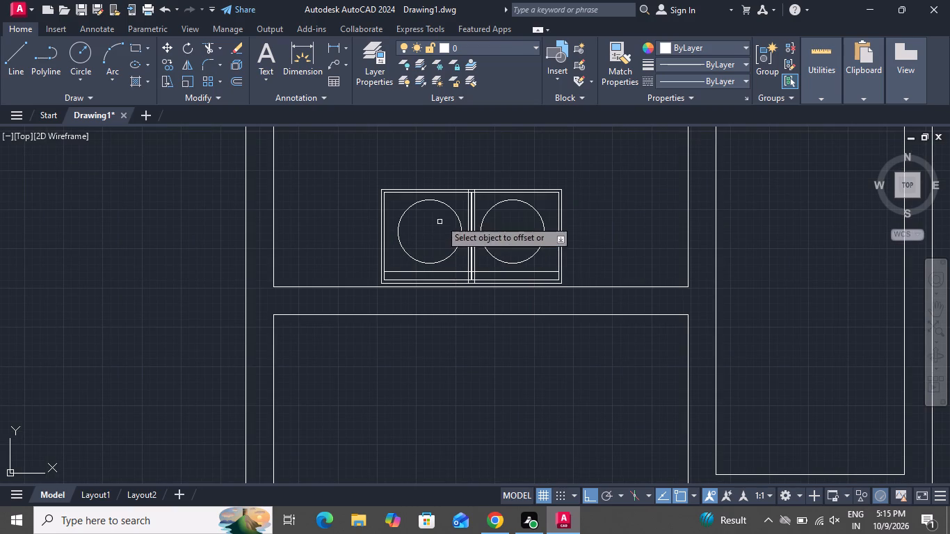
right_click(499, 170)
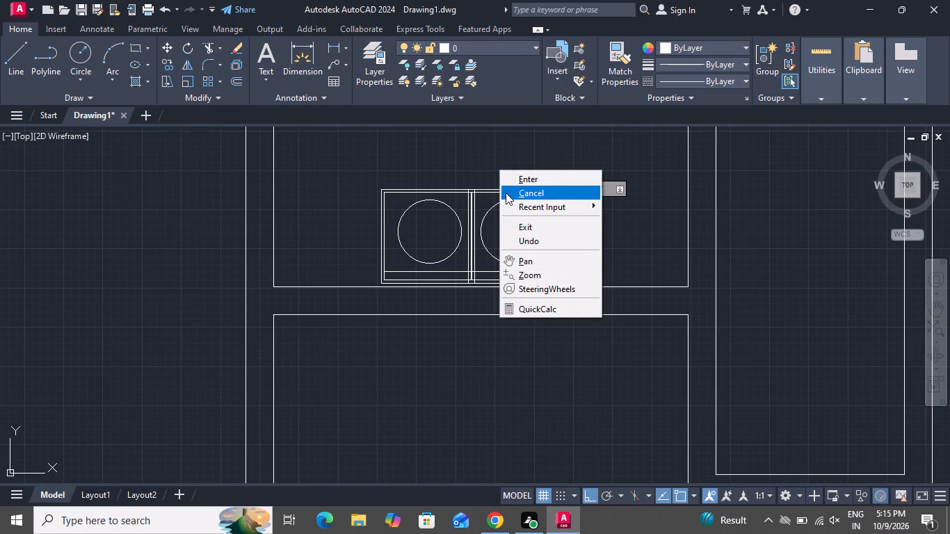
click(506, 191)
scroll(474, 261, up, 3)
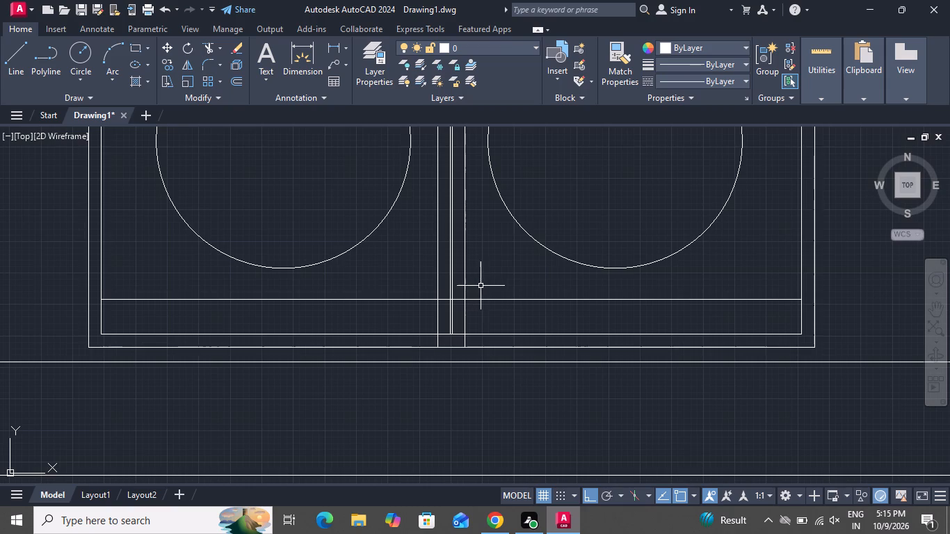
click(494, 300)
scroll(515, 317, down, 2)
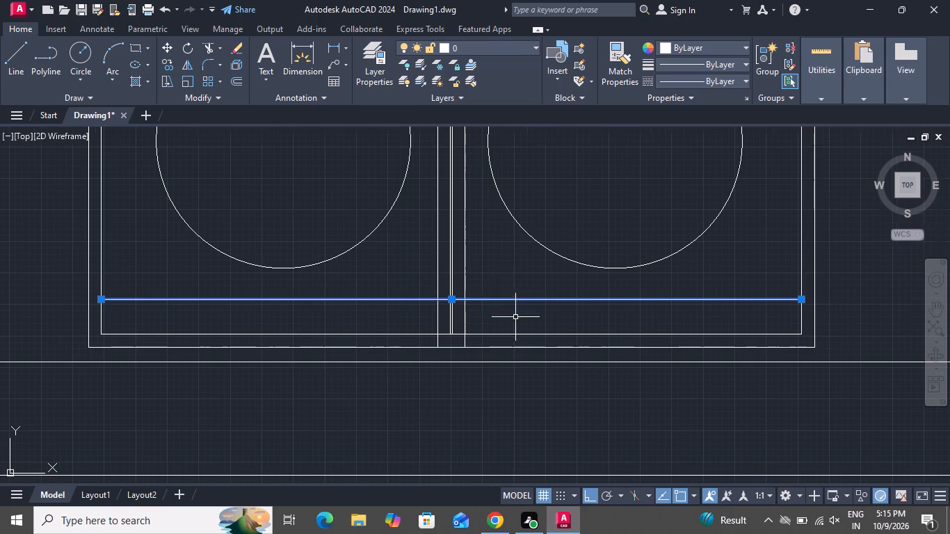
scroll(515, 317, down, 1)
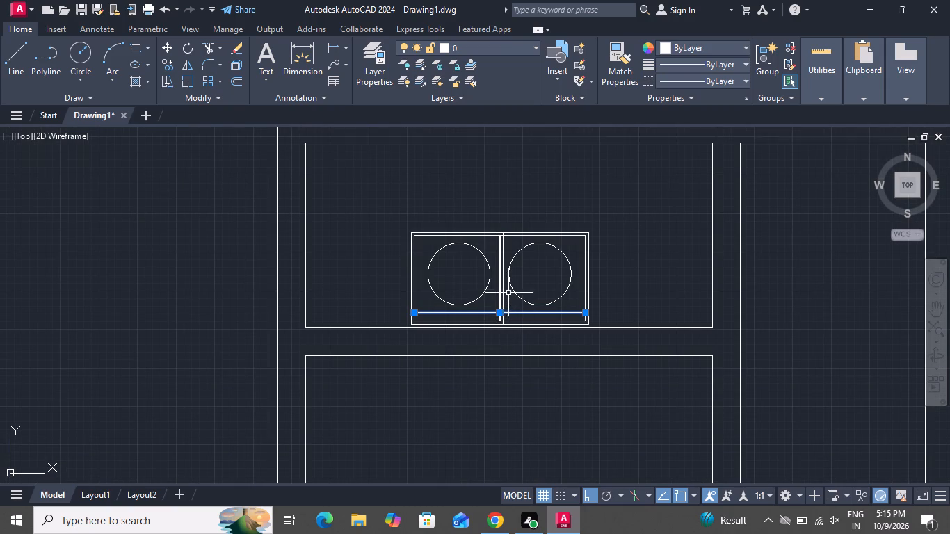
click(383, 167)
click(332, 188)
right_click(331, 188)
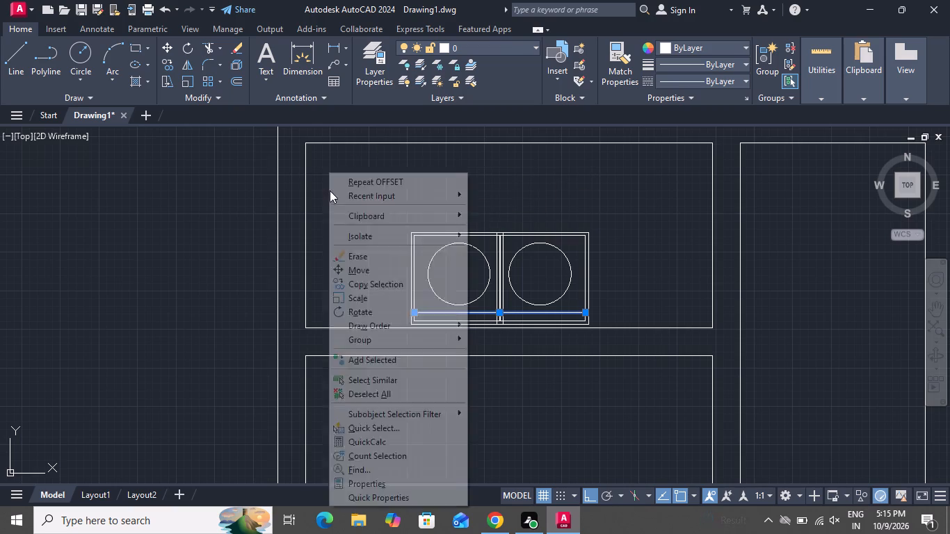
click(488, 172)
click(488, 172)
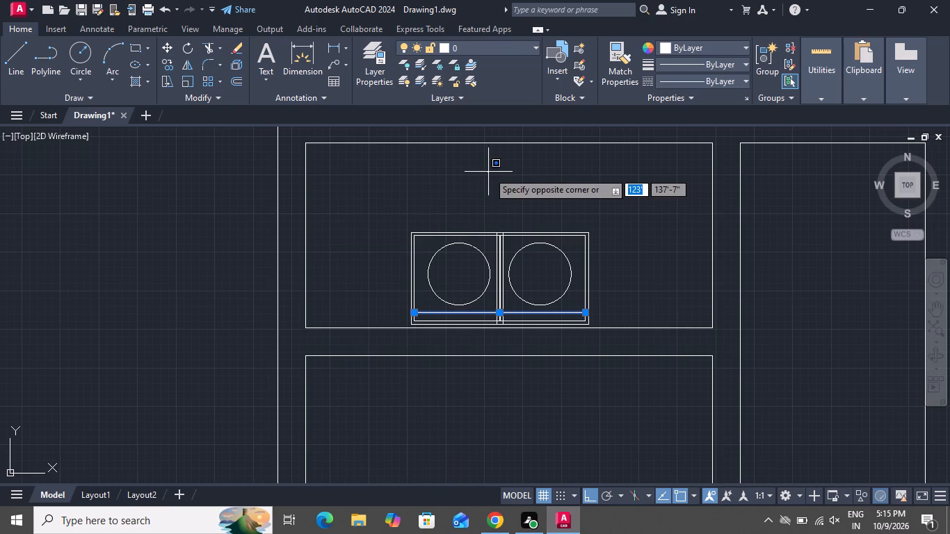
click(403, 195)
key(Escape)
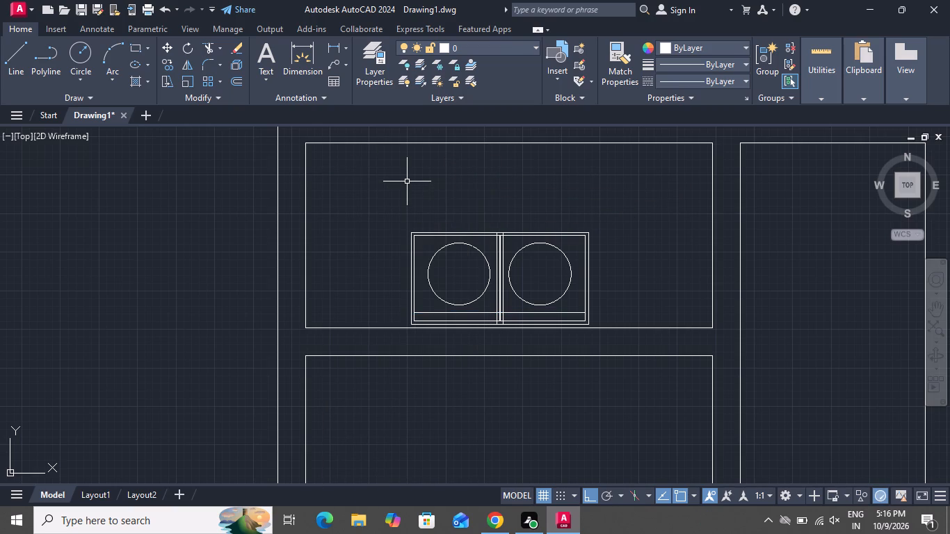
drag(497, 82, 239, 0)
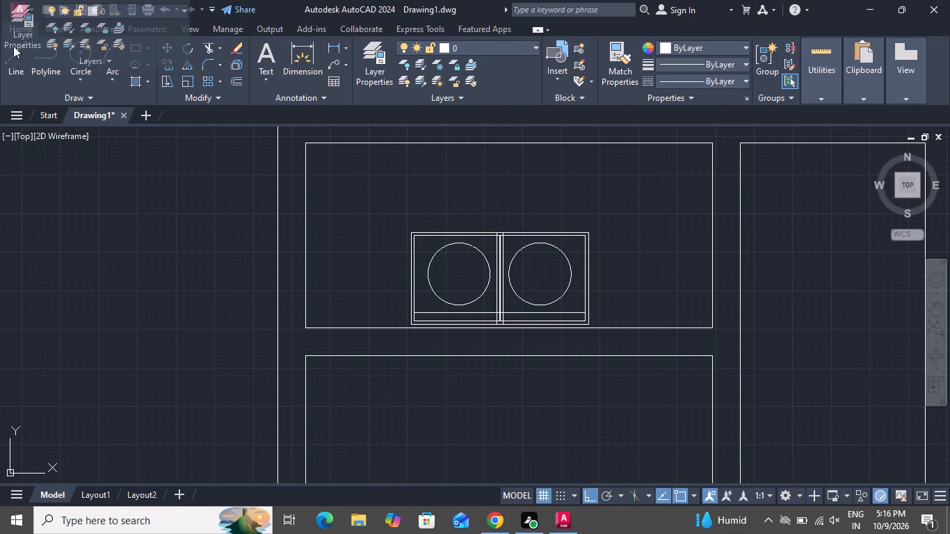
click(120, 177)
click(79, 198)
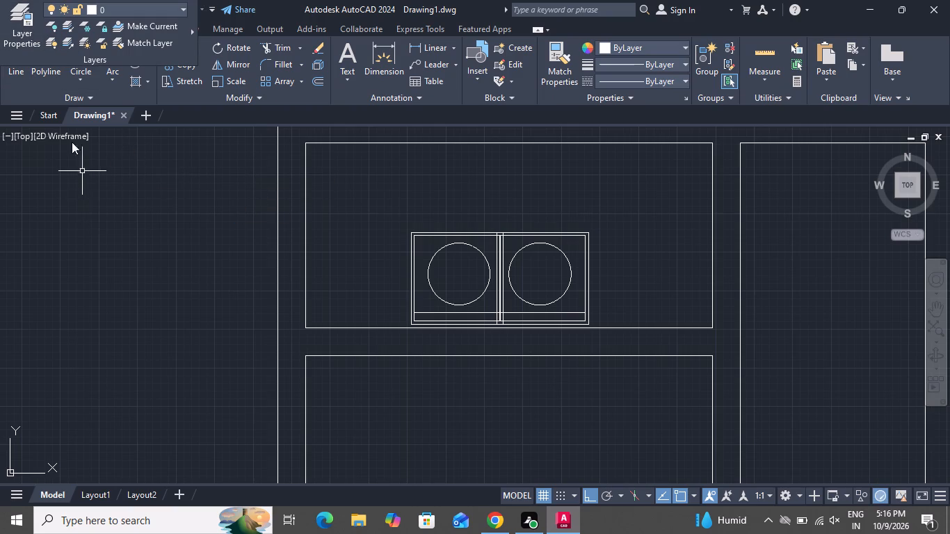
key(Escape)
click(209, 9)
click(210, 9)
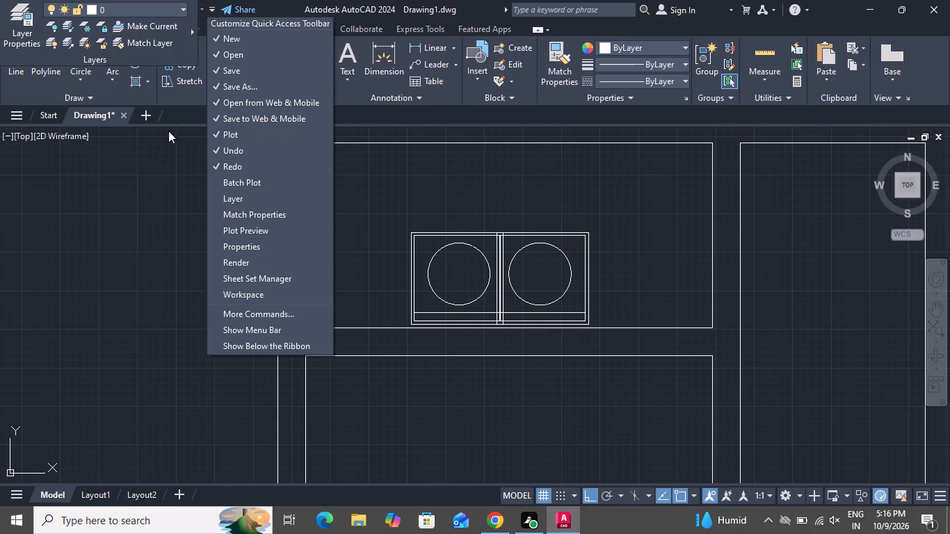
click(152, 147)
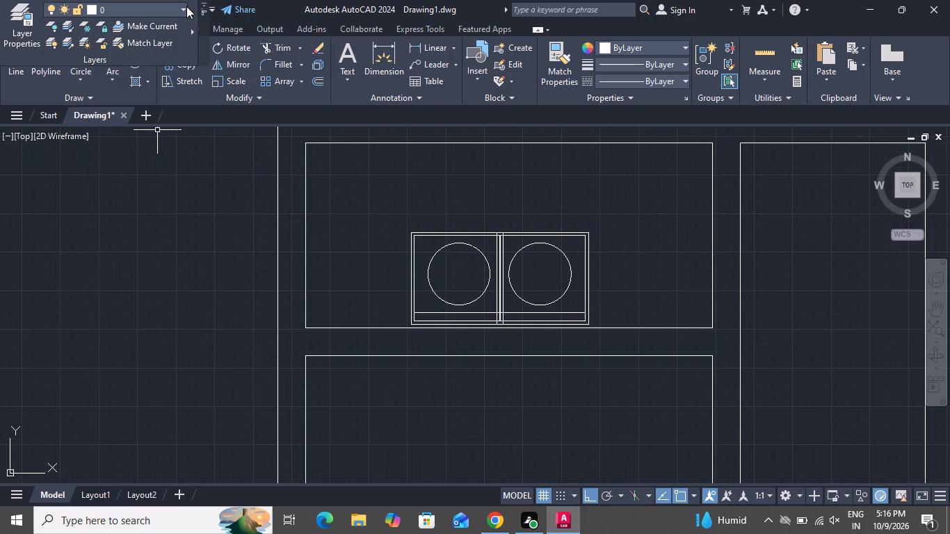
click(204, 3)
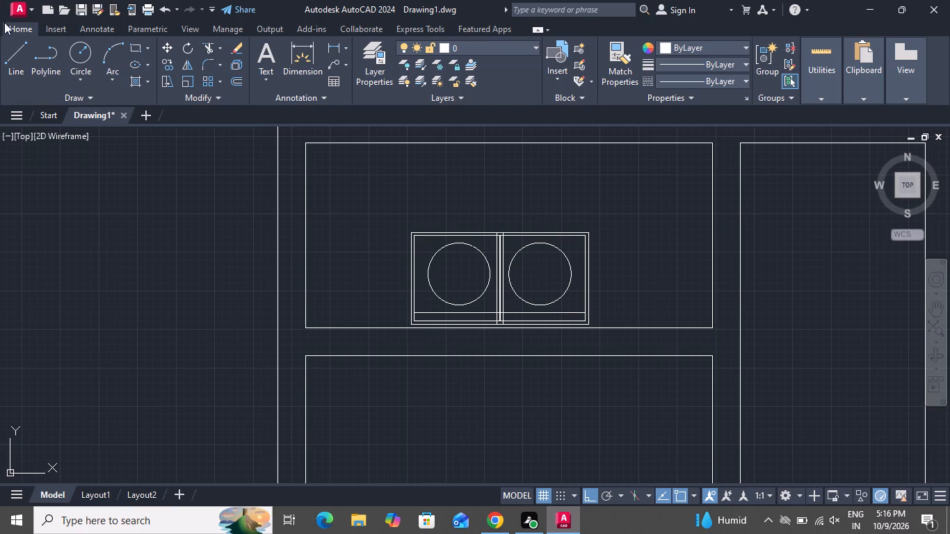
Turn ortho off and draw a diagonal line about 9" long, rising to the right, inside the left circle.
click(16, 70)
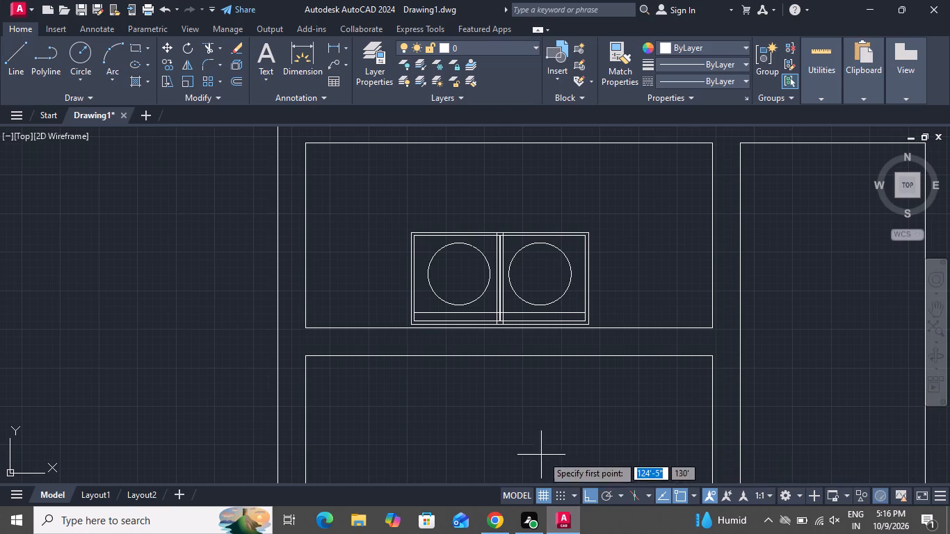
click(596, 495)
scroll(451, 256, up, 2)
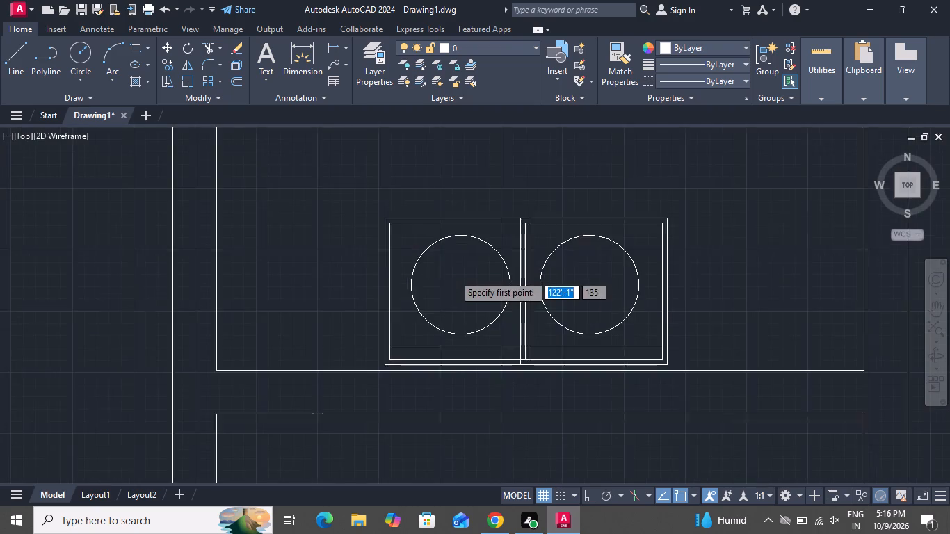
drag(437, 301, 446, 301)
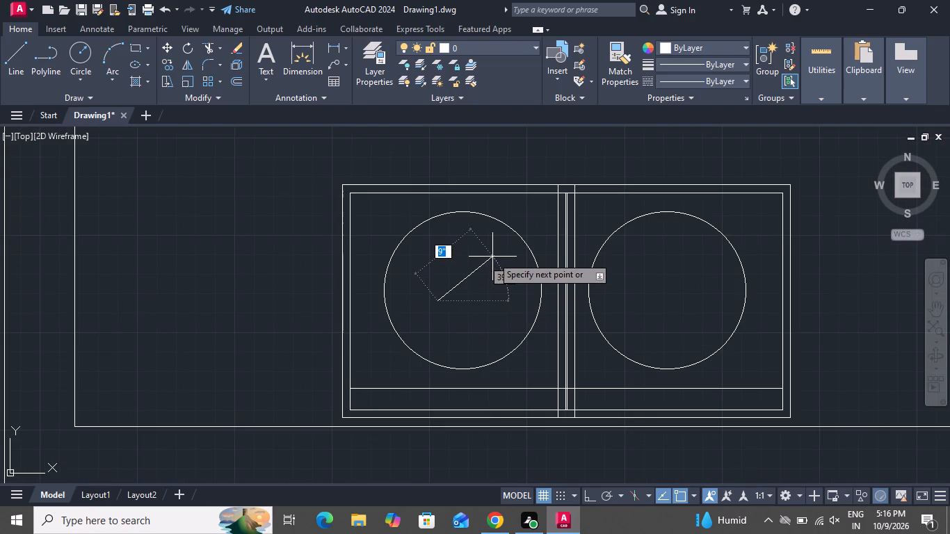
click(492, 257)
right_click(495, 268)
click(515, 291)
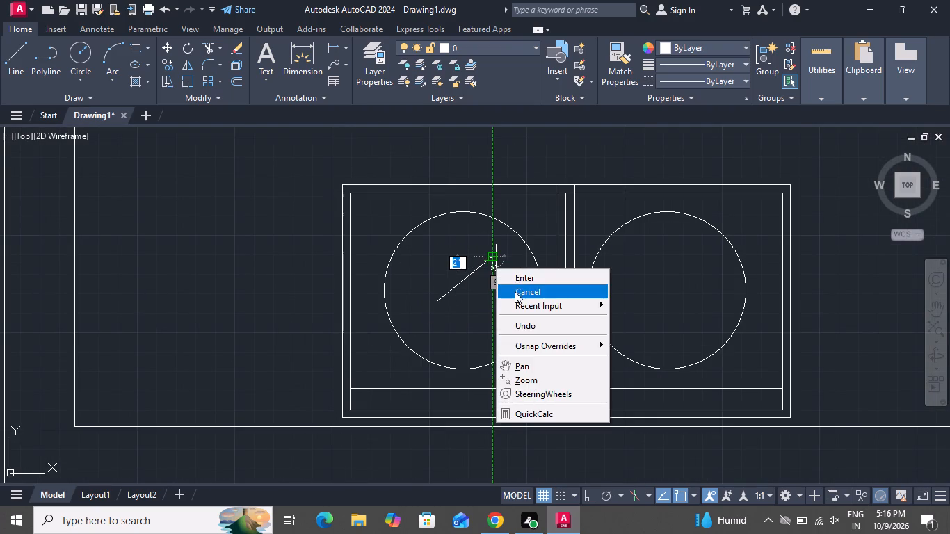
Draw two more diagonal lines in the left circle, a shorter one above the first and a longer one below it.
click(6, 50)
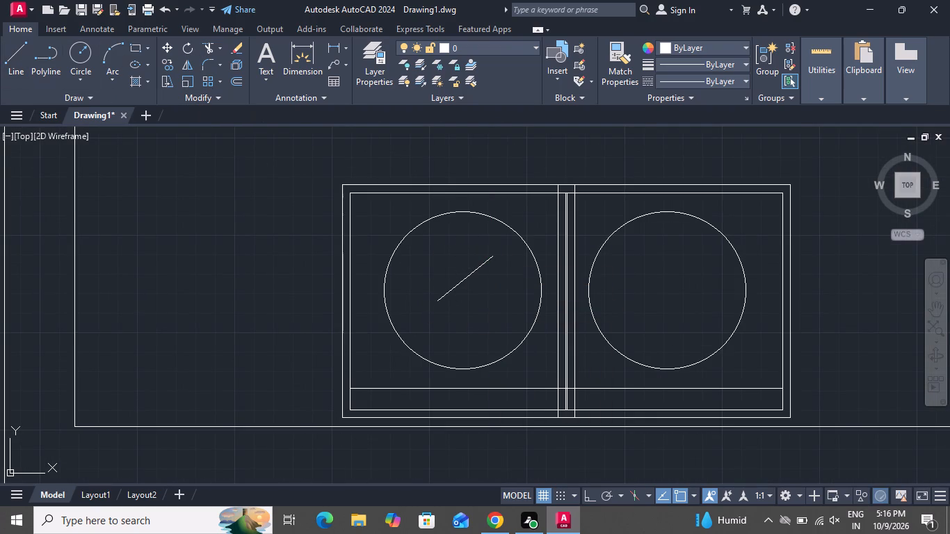
drag(426, 268, 430, 261)
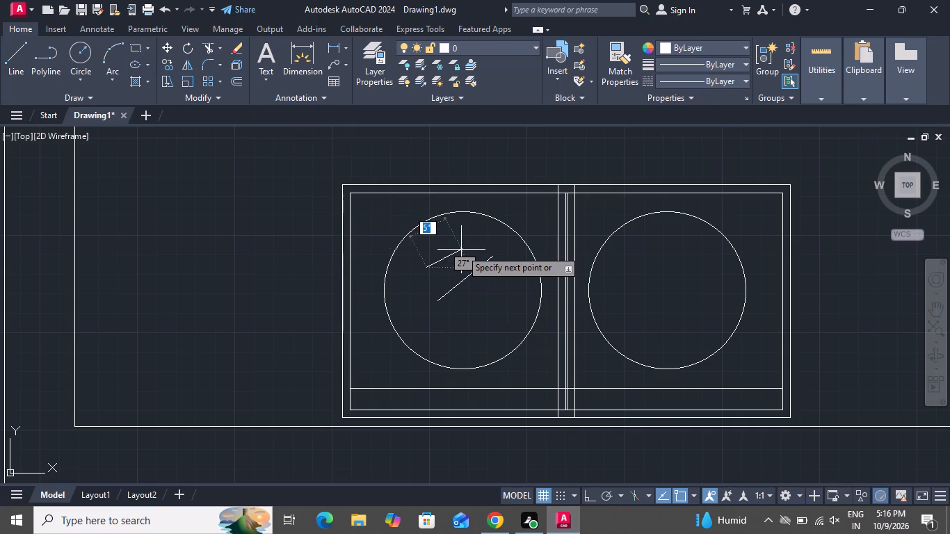
click(461, 241)
right_drag(460, 238, 453, 243)
click(469, 265)
click(3, 61)
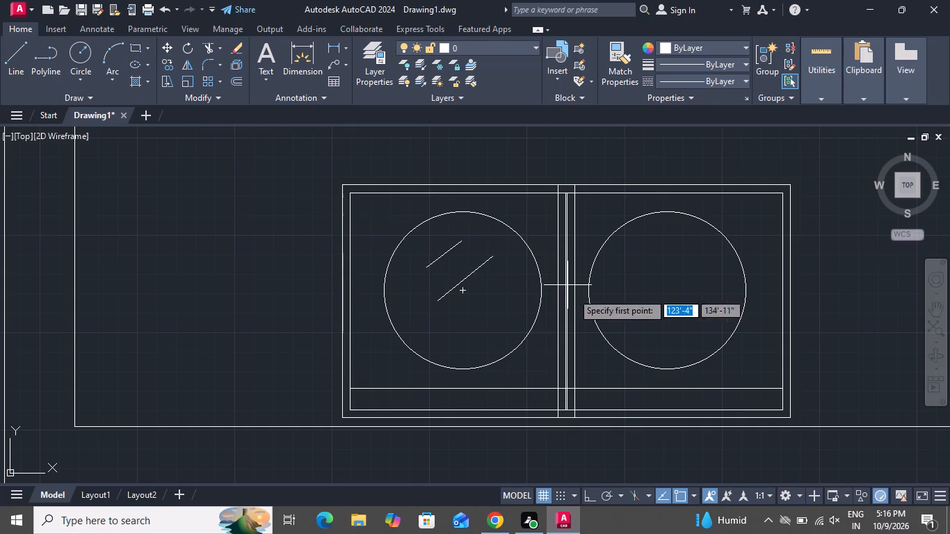
click(451, 337)
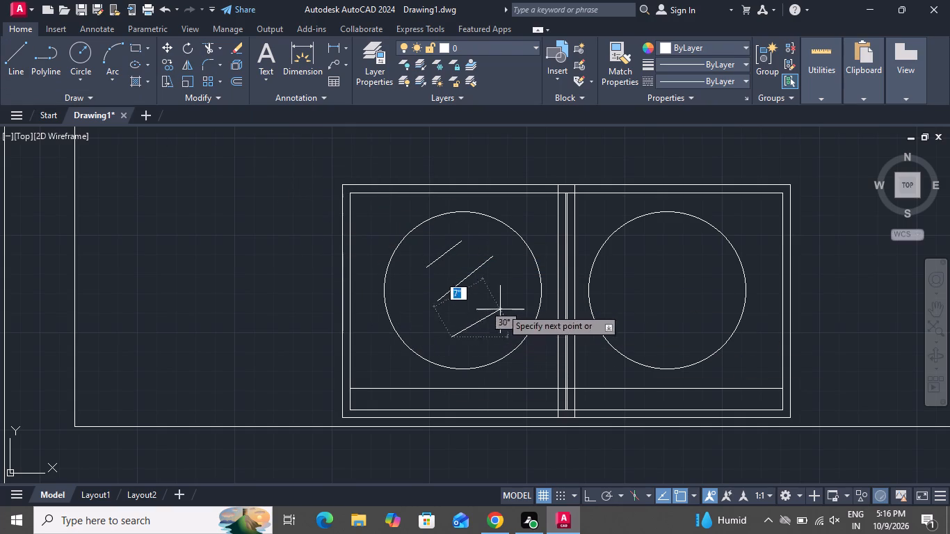
click(524, 272)
right_click(524, 272)
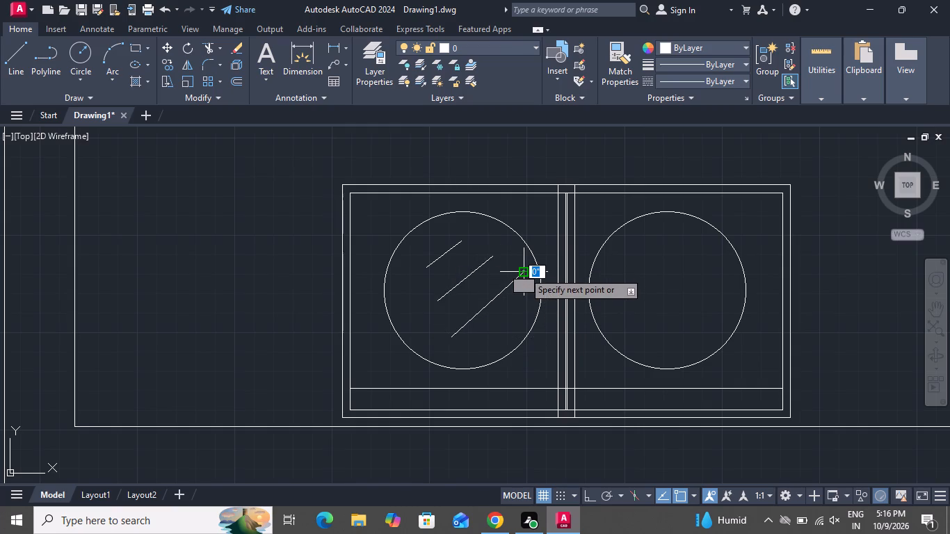
click(536, 293)
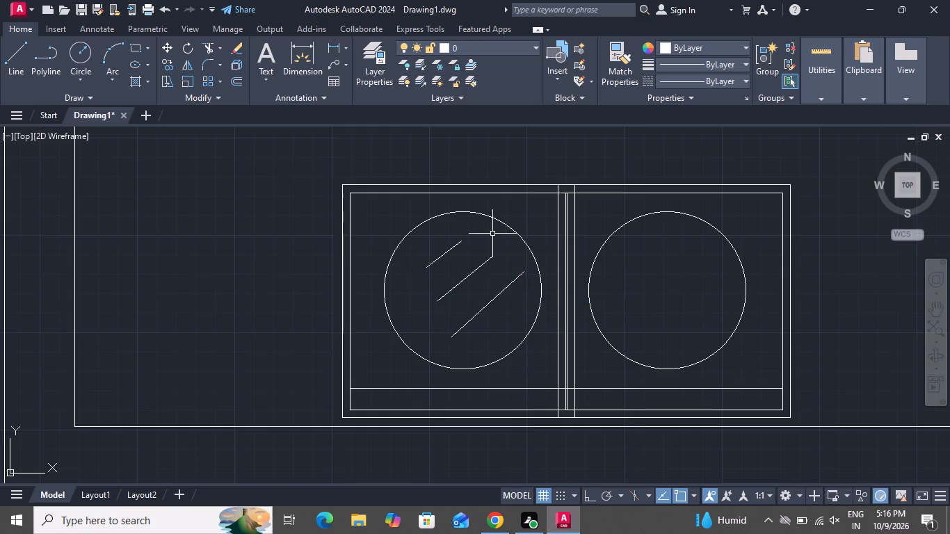
Copy the three diagonal lines about 2'-1" across into the right circle.
drag(487, 229, 484, 252)
click(440, 322)
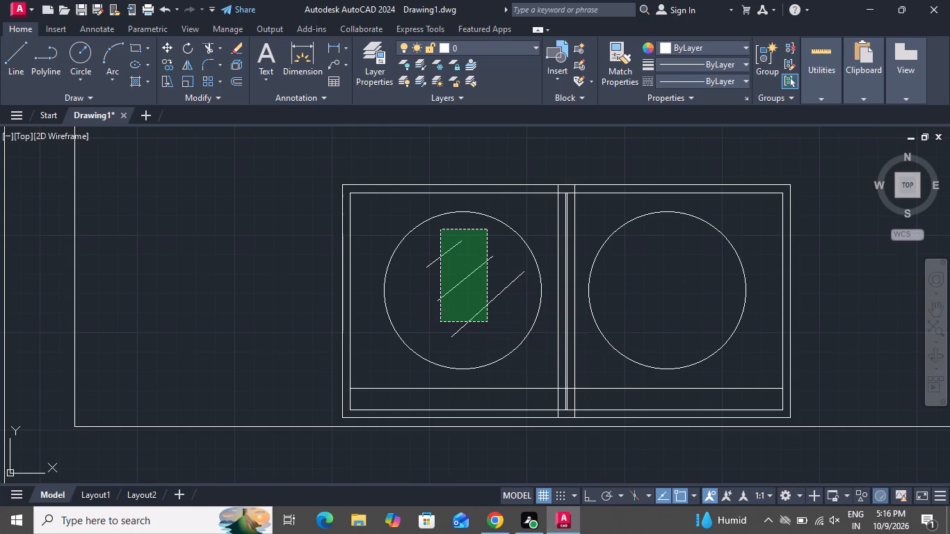
click(169, 64)
drag(459, 282, 467, 286)
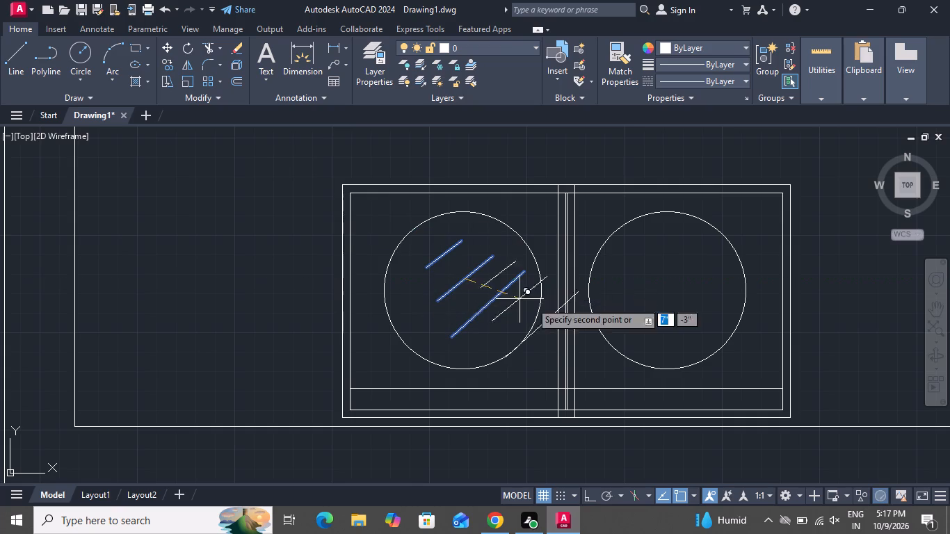
click(659, 283)
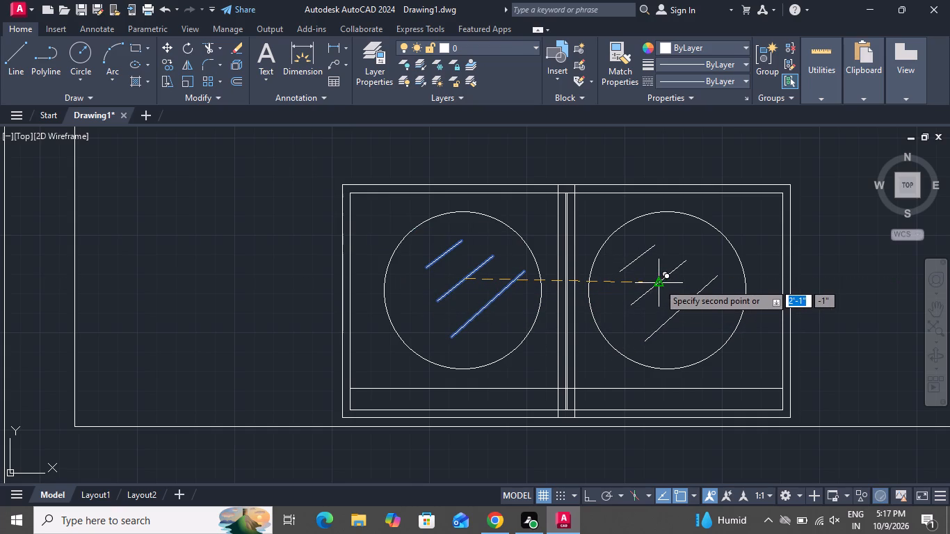
right_click(632, 283)
click(639, 306)
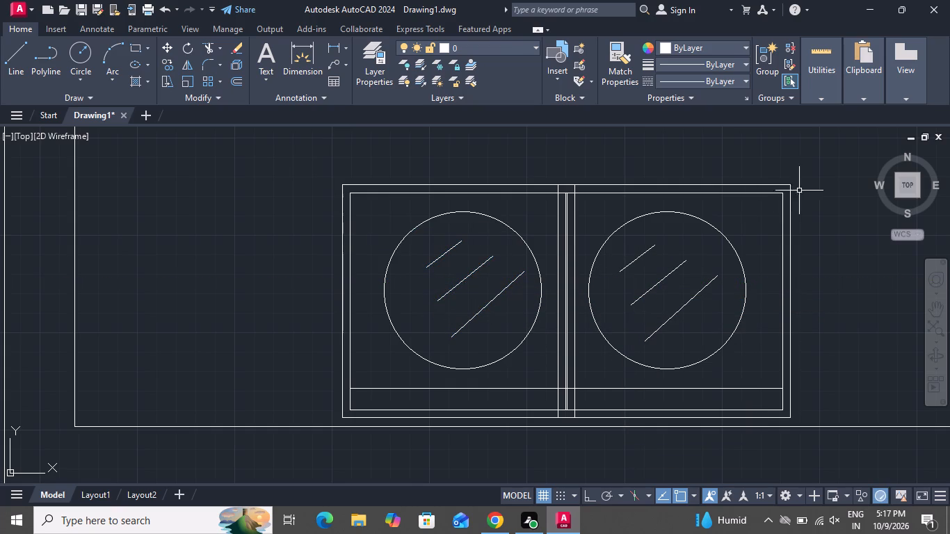
Move the whole twin-circle fixture by its lower-left corner onto the room's lower wall line, nearer the room's left wall.
click(810, 174)
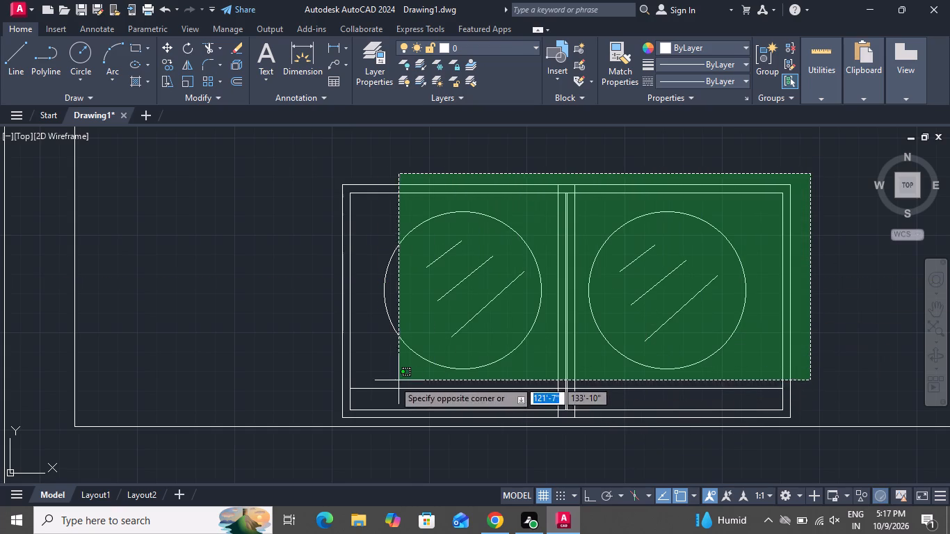
click(320, 421)
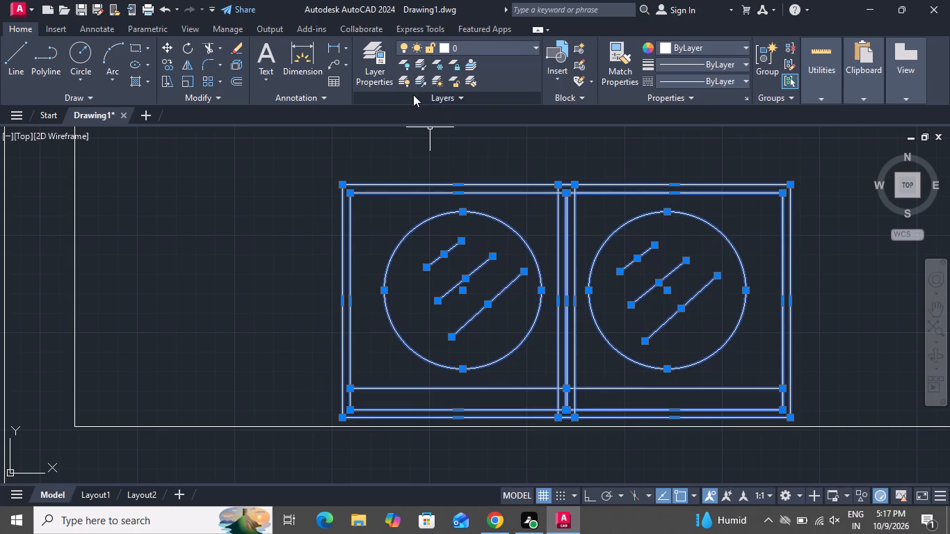
click(166, 43)
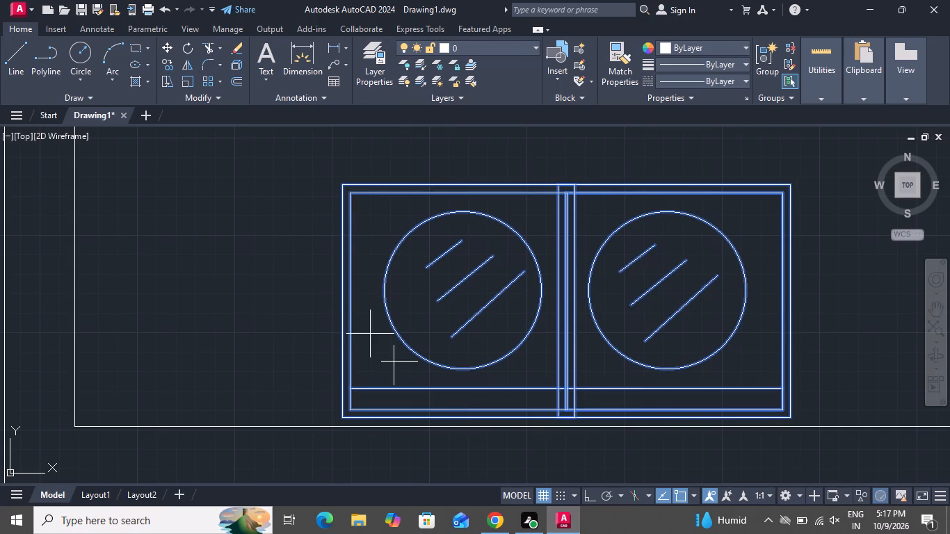
click(341, 416)
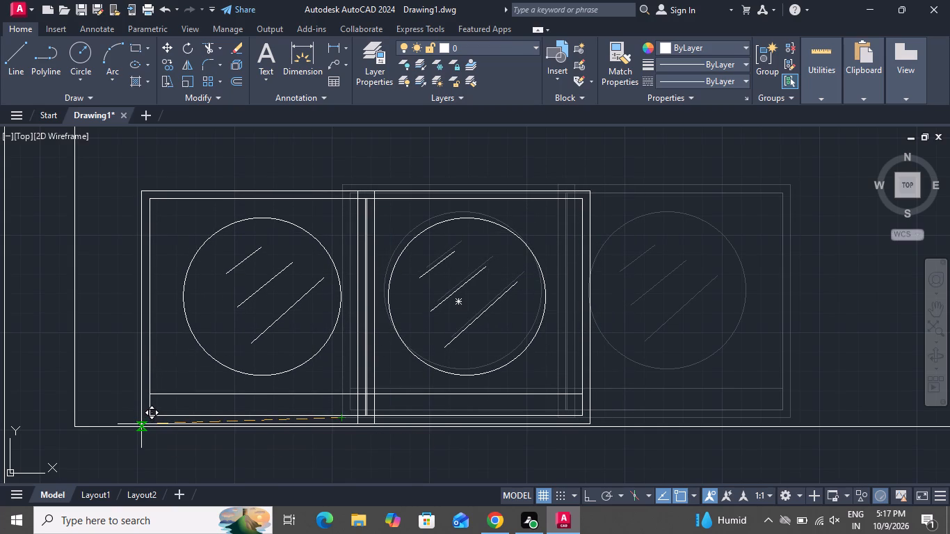
click(141, 424)
Draw a rectangle about 1'-9" wide and 1'-3" high against the room's lower wall, to the right of the fixture.
scroll(760, 336, down, 2)
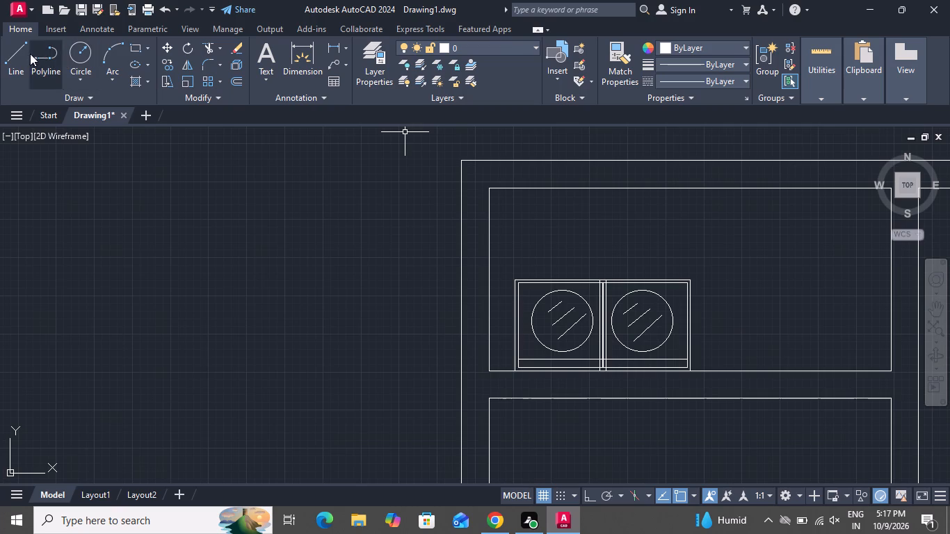
click(134, 49)
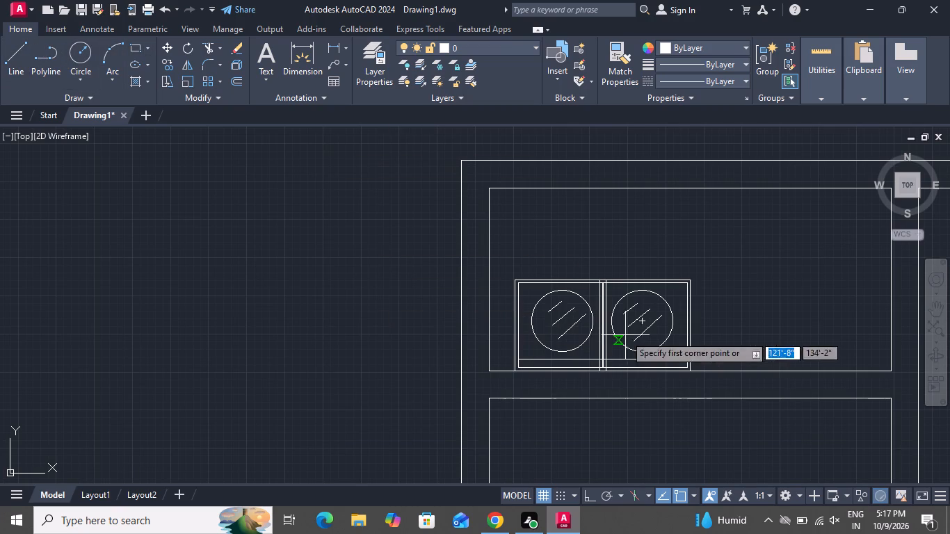
click(759, 321)
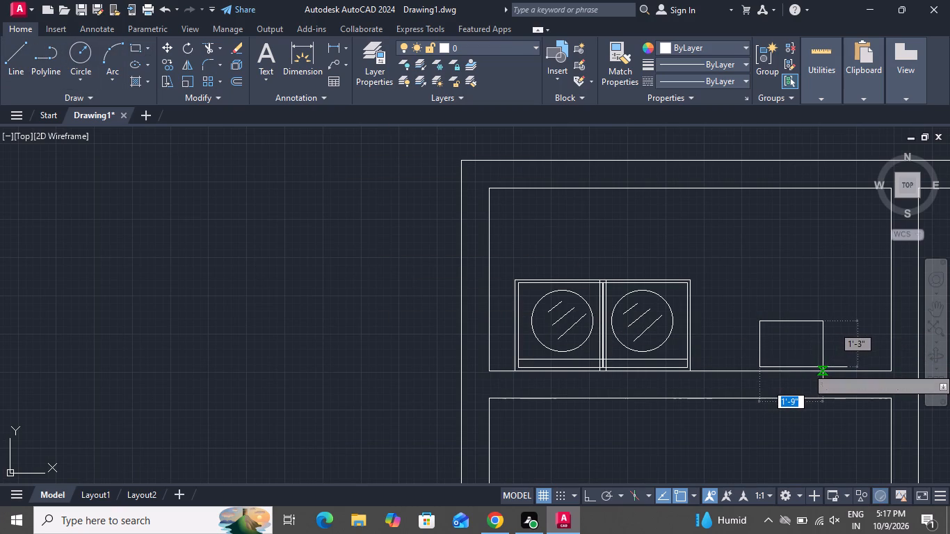
click(824, 371)
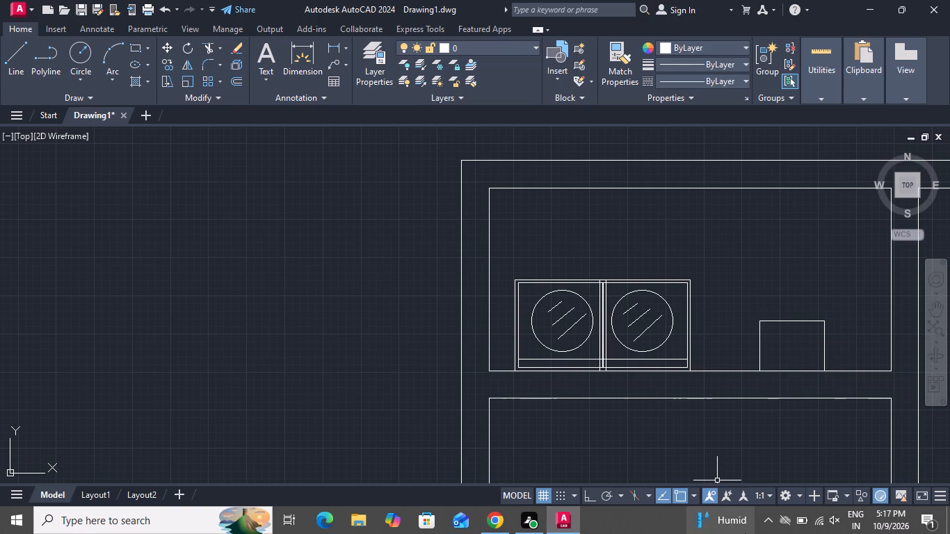
Offset the new rectangle beside the twin-circle fixture 1" inward.
key(o)
key(space)
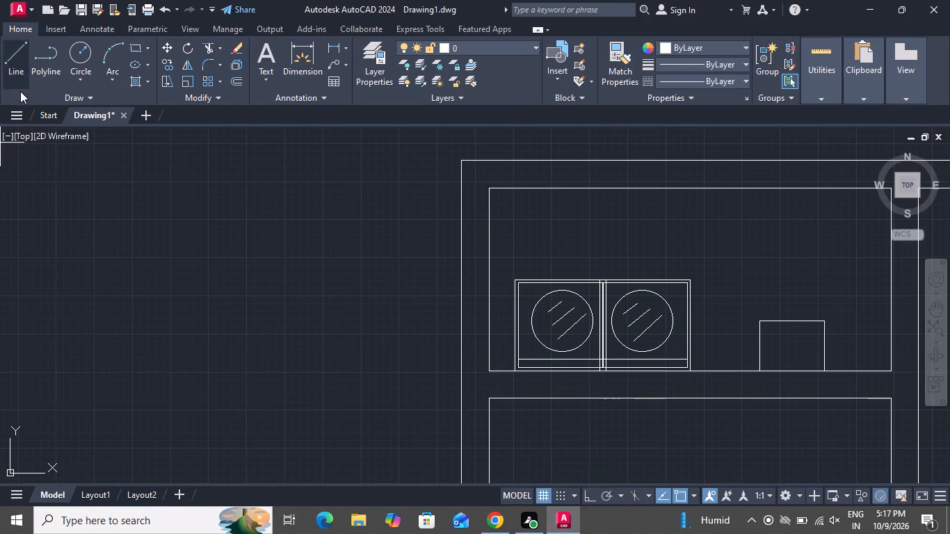
key(1)
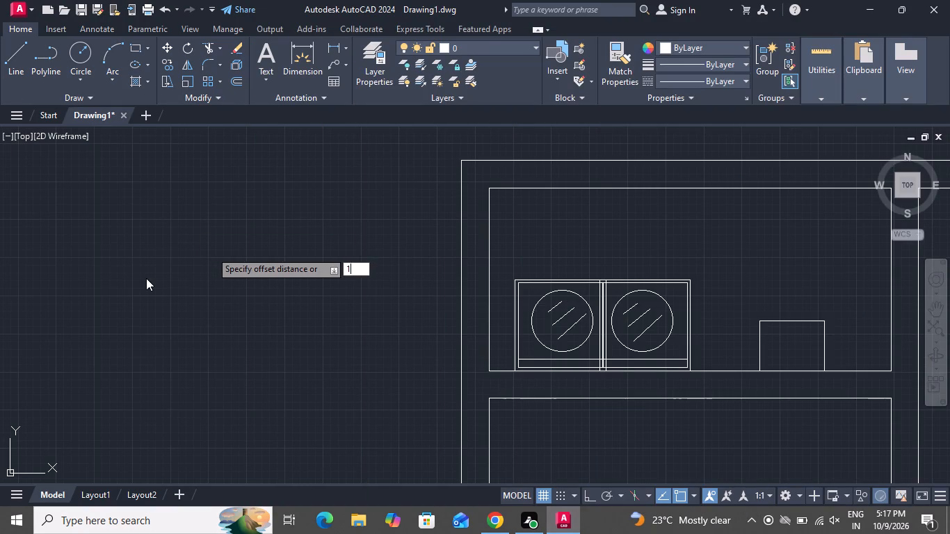
key(shift+quotedbl)
key(Return)
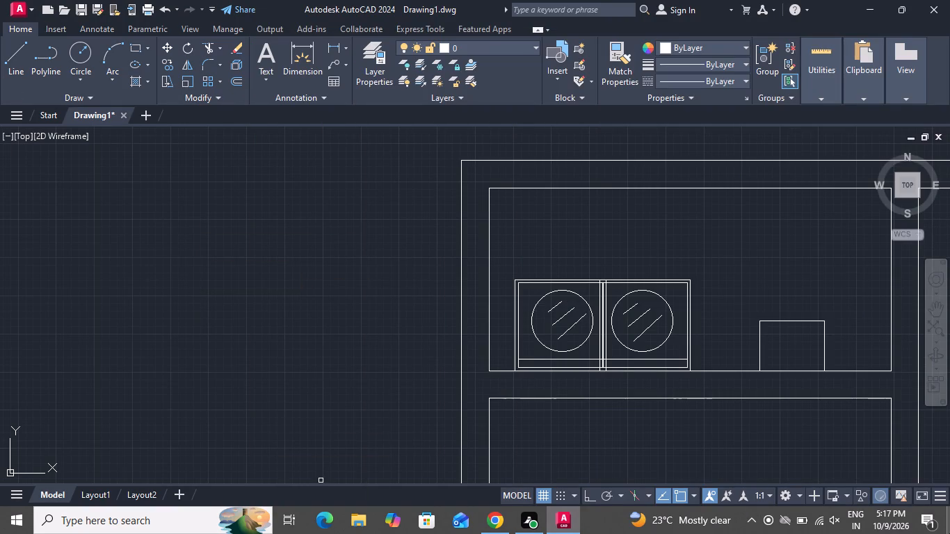
click(789, 321)
click(794, 353)
right_click(808, 336)
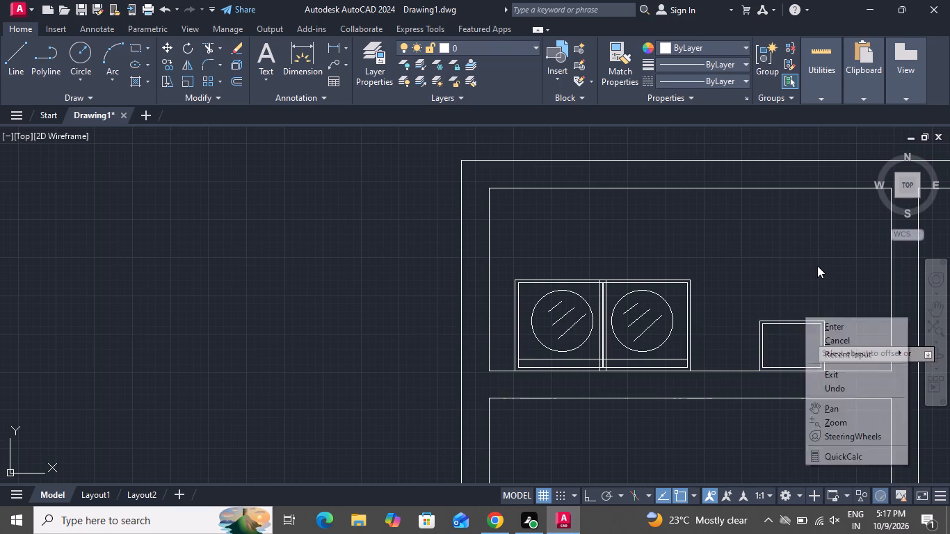
click(826, 336)
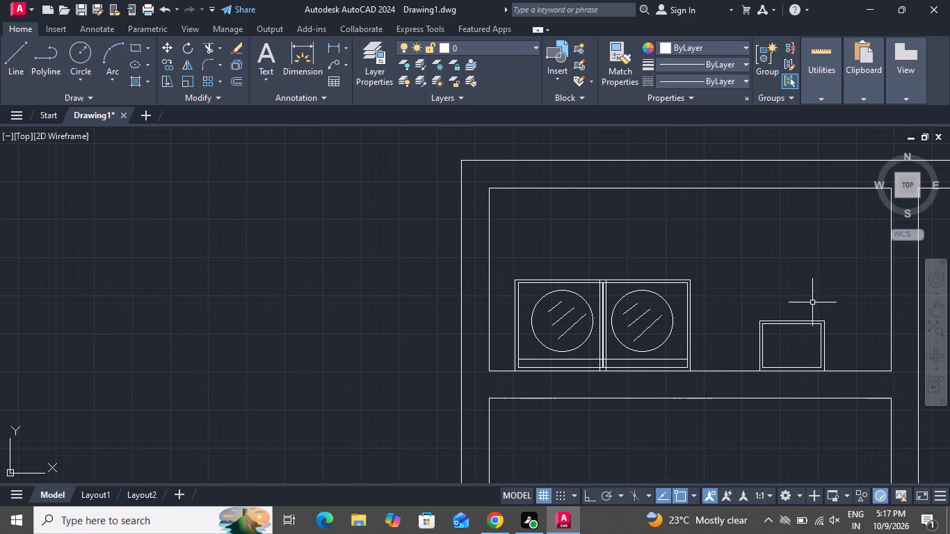
Draw a rectangle about 8" wide and 6" high hanging down from the outer rectangle's top edge, roughly centred.
click(135, 40)
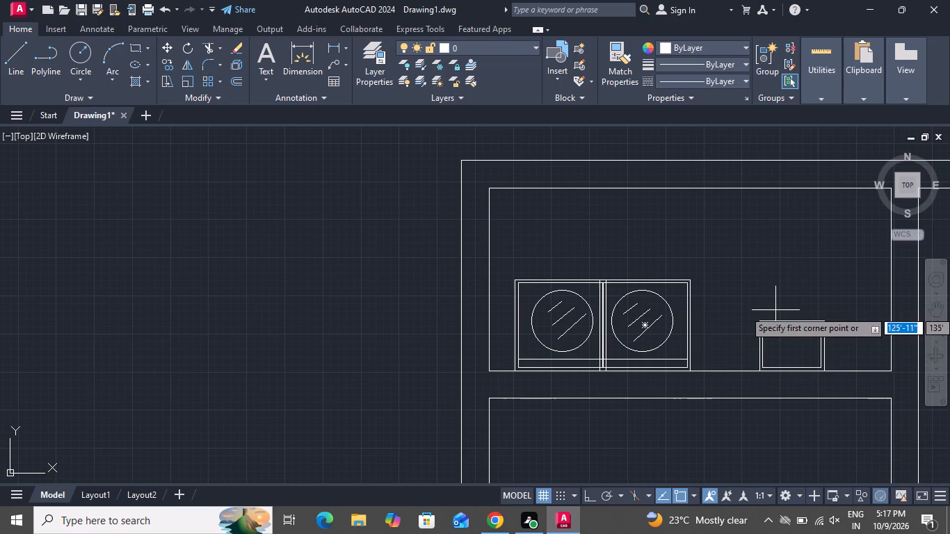
scroll(796, 314, up, 2)
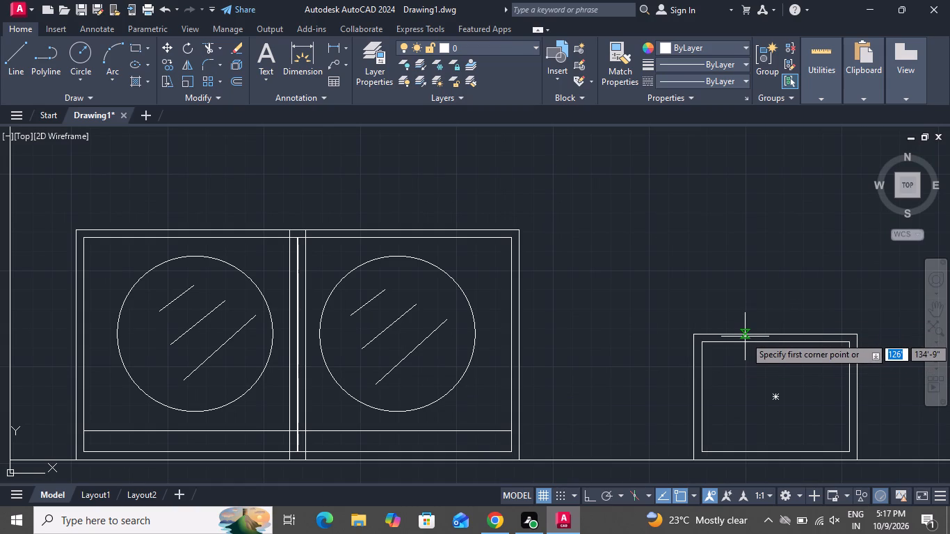
click(745, 334)
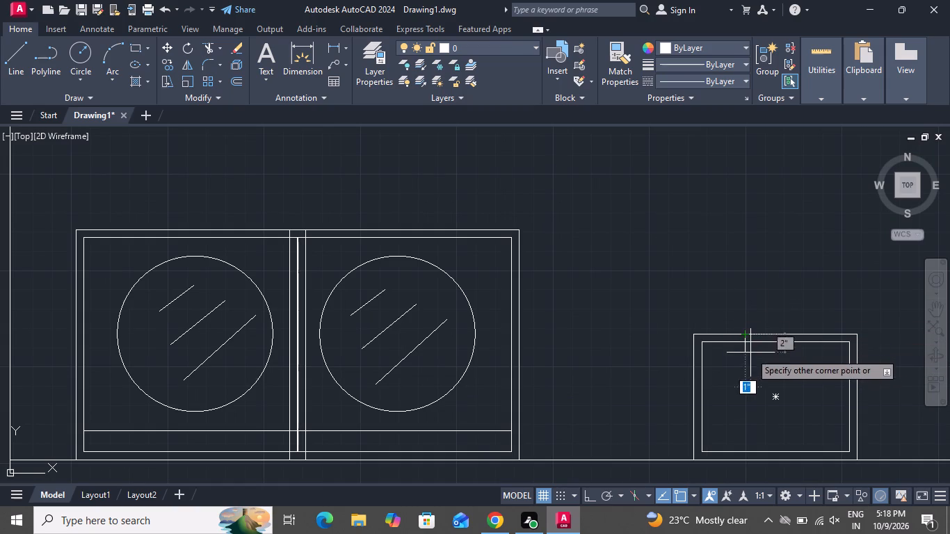
click(804, 382)
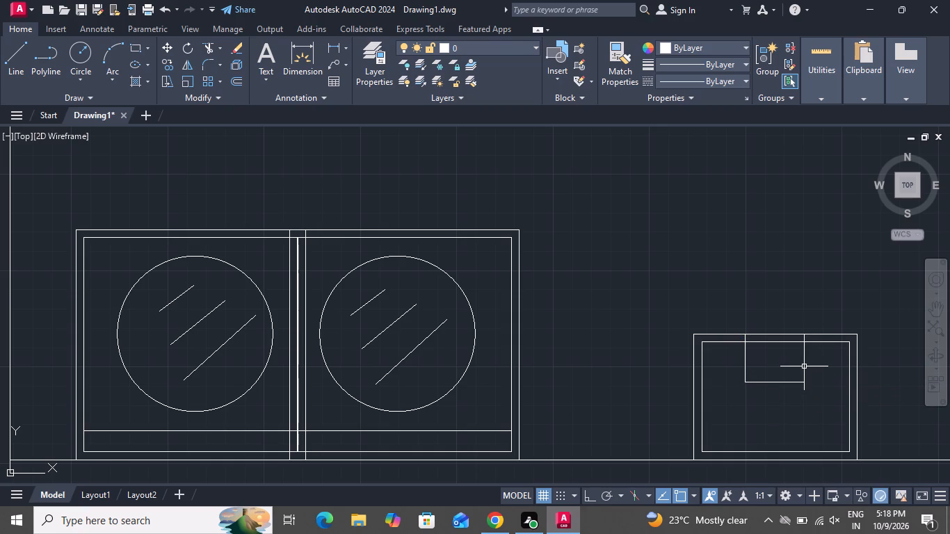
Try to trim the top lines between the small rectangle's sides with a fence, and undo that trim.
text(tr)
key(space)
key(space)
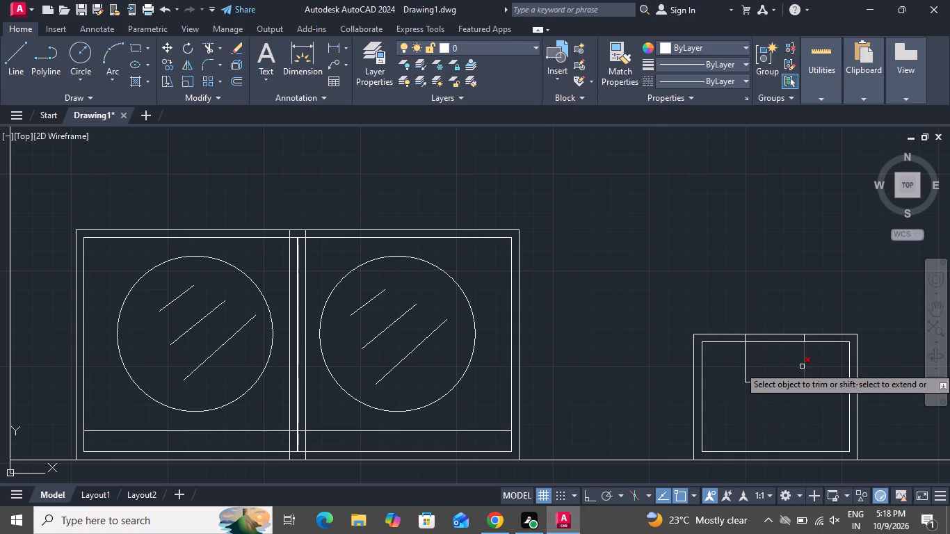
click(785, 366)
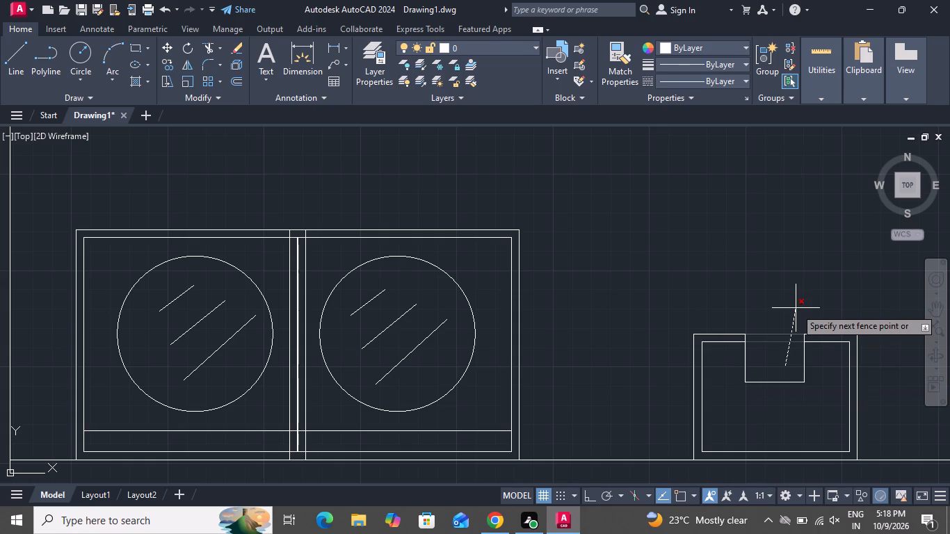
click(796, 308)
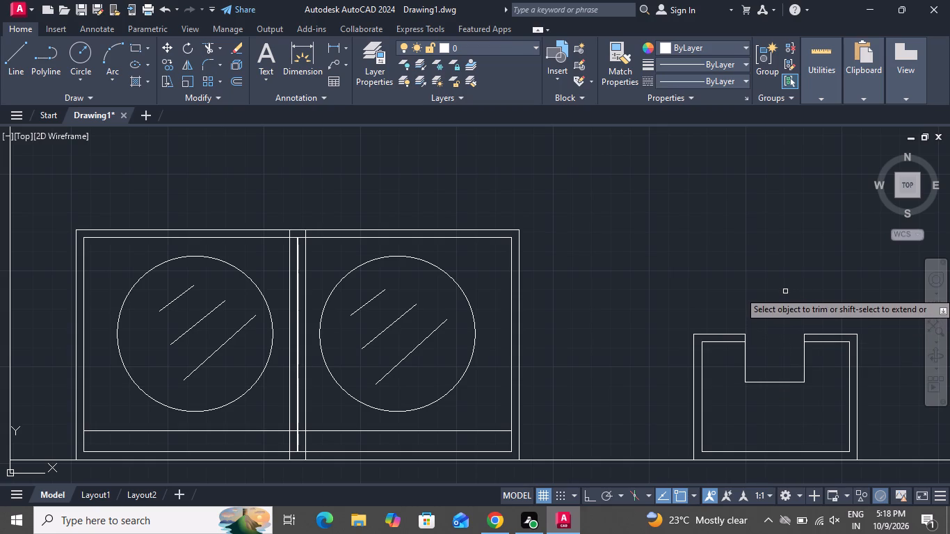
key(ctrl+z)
Trim only the inner offset rectangle's top line where it crosses the small rectangle.
click(782, 343)
right_click(782, 346)
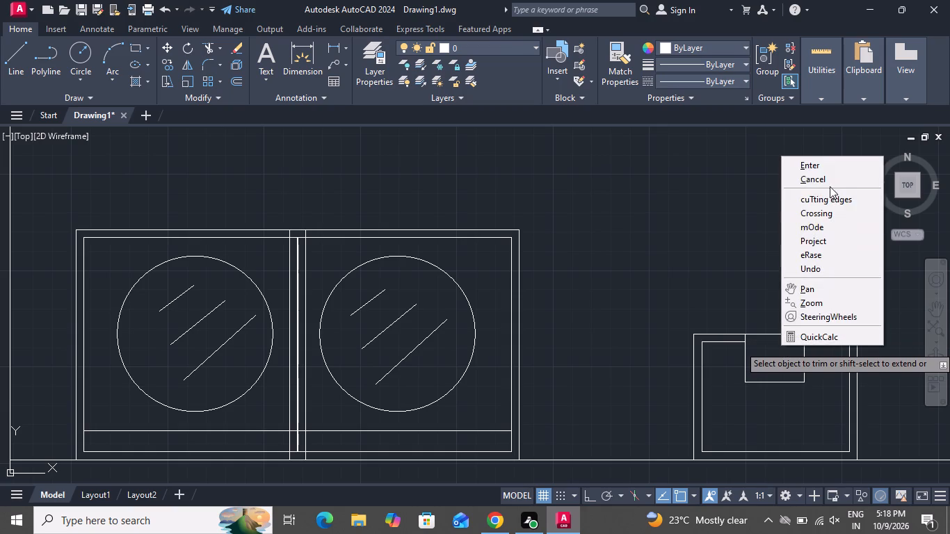
click(828, 181)
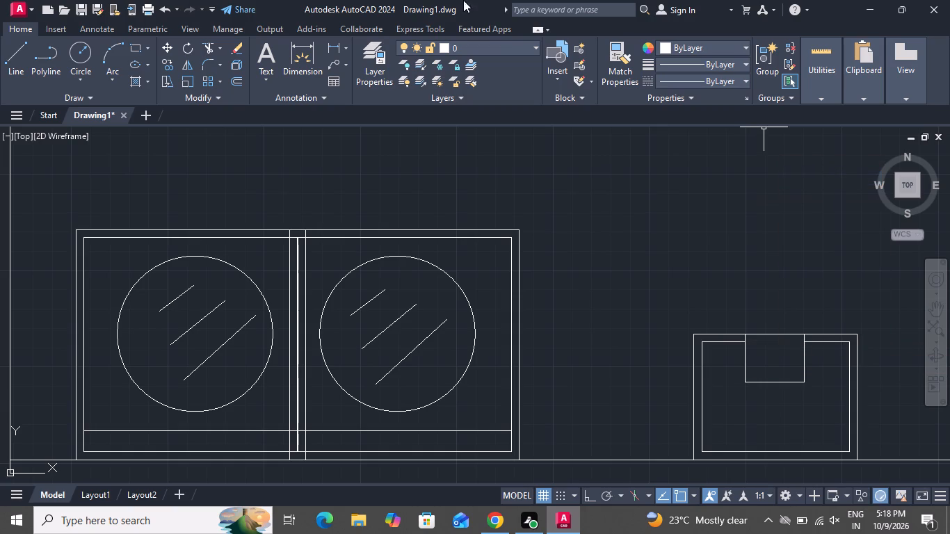
With Ortho on, draw a closed line outline about 2" wide and 5" high straddling the small rectangle's lower edge.
click(21, 37)
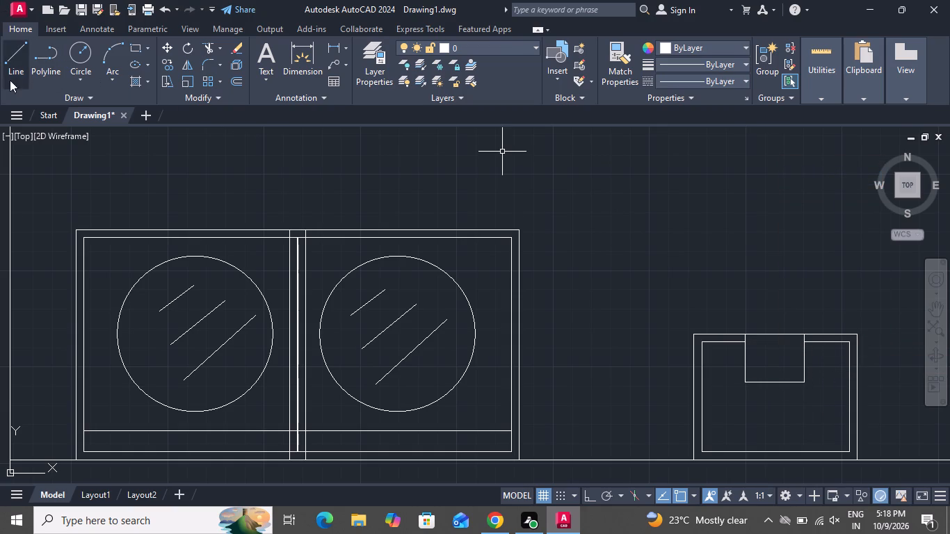
click(17, 57)
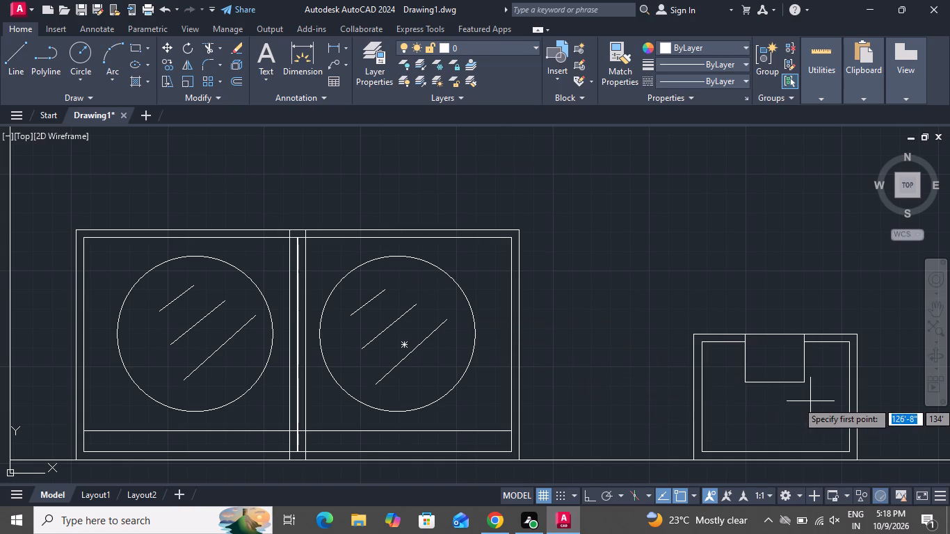
click(787, 403)
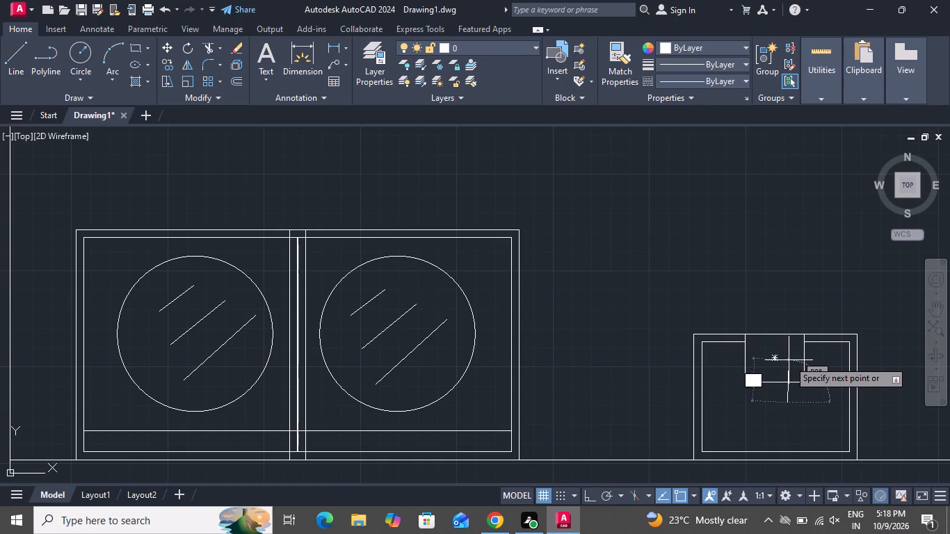
click(586, 496)
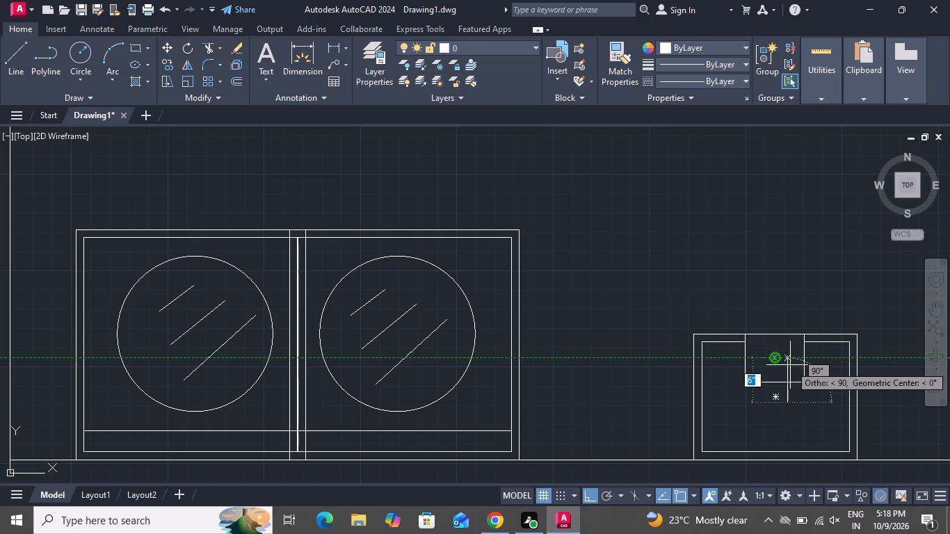
click(789, 366)
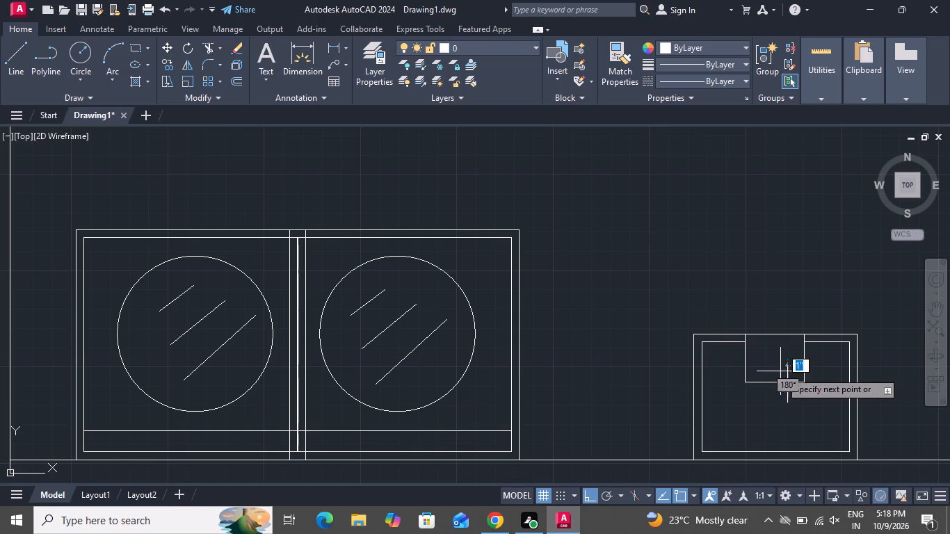
click(780, 371)
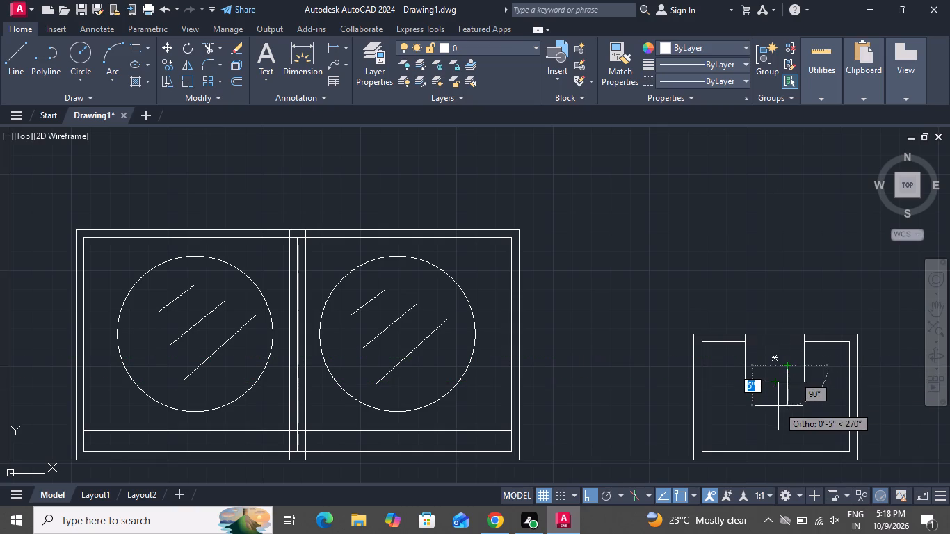
click(778, 369)
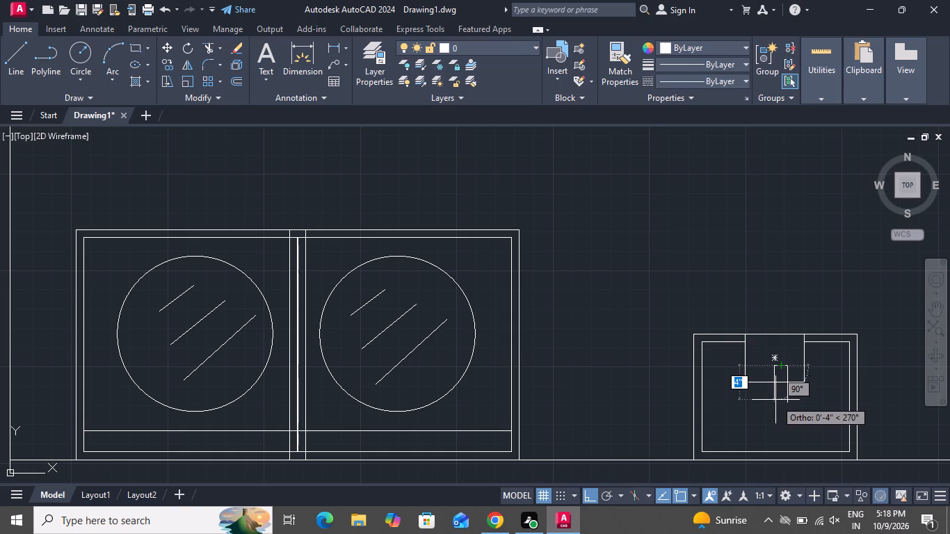
click(777, 403)
click(788, 403)
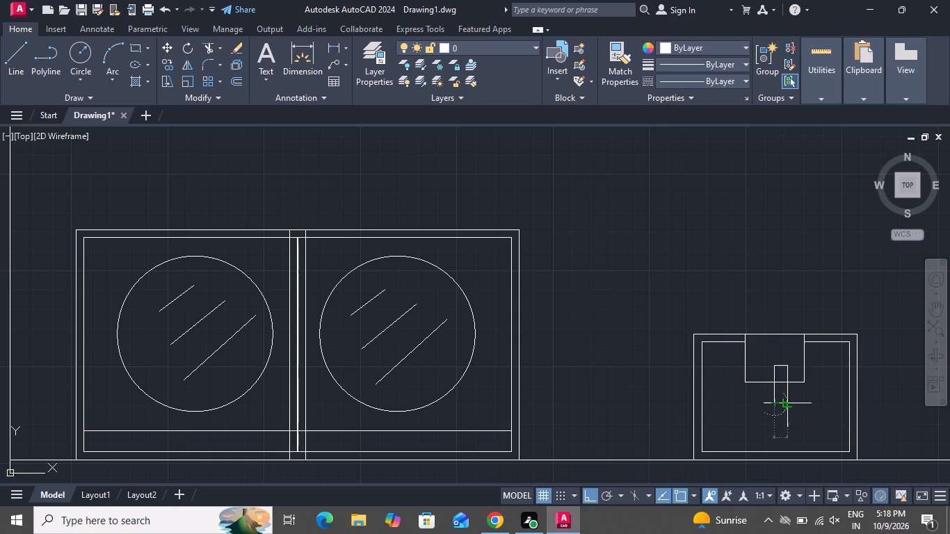
right_click(789, 391)
click(816, 243)
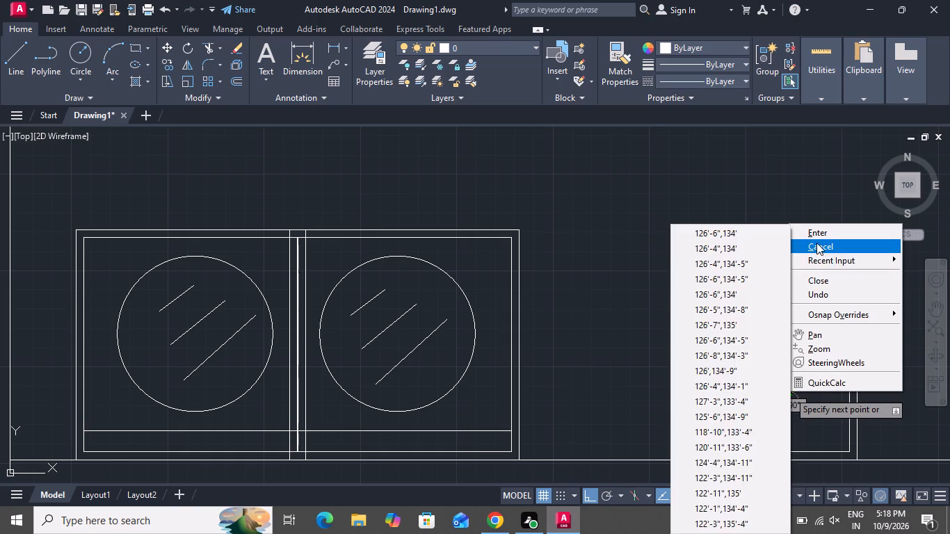
Move the narrow outline by its top edge's midpoint about 1" to the left, centring it under the small rectangle, with Ortho off.
drag(793, 362, 792, 369)
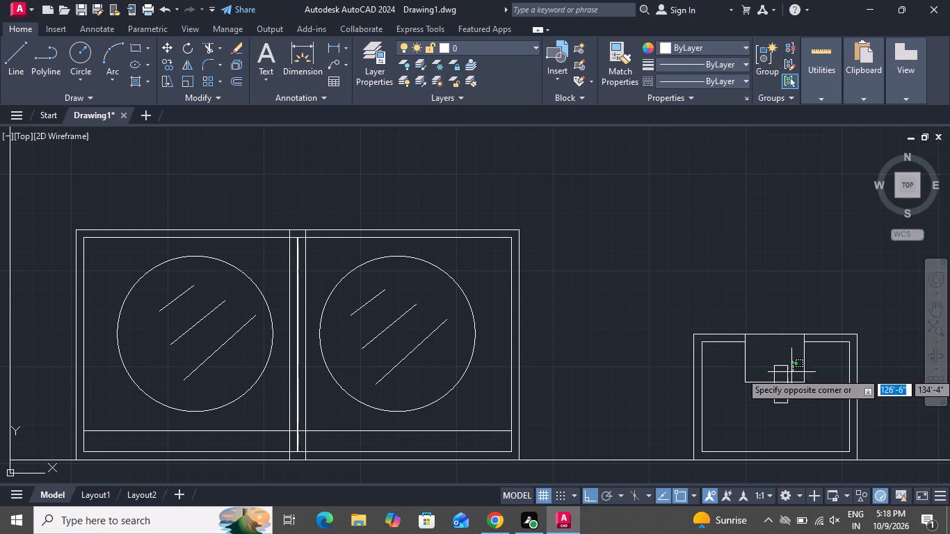
click(775, 373)
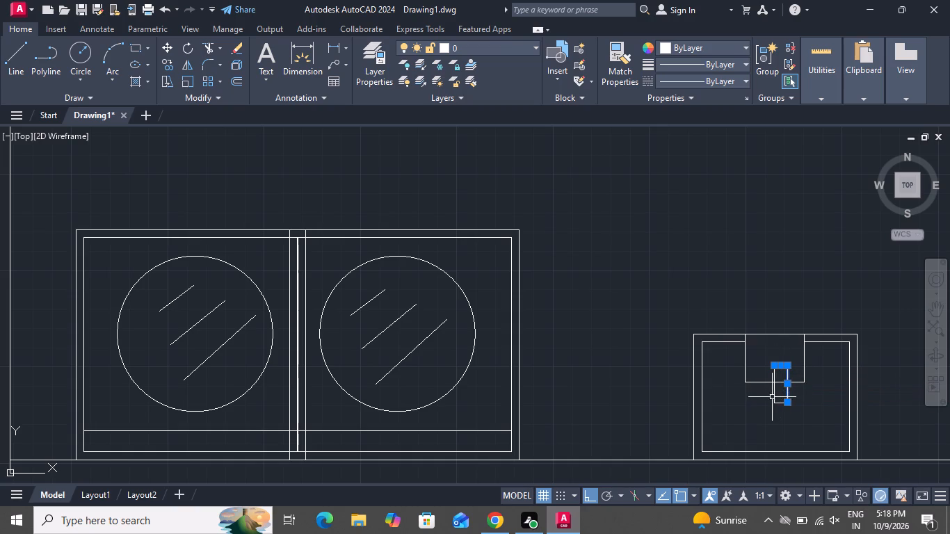
click(772, 397)
click(792, 414)
click(796, 387)
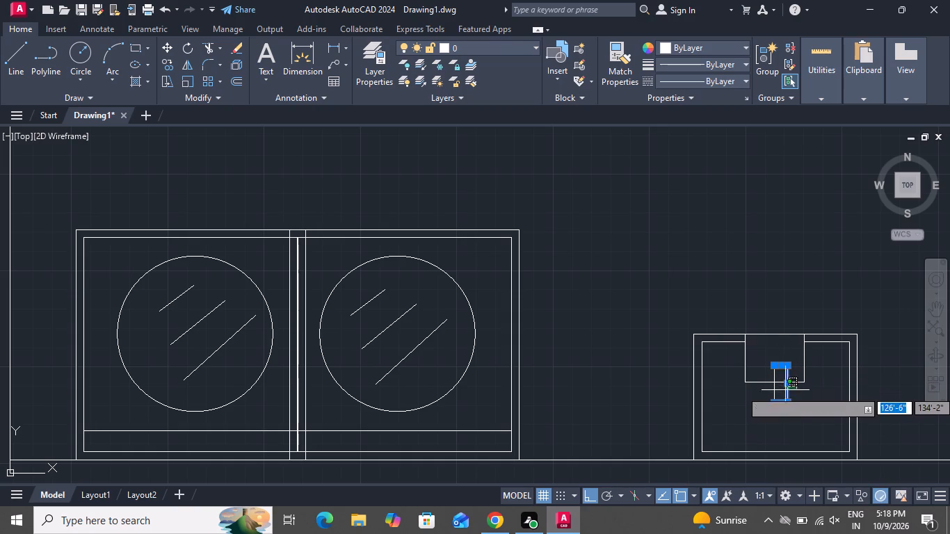
click(755, 400)
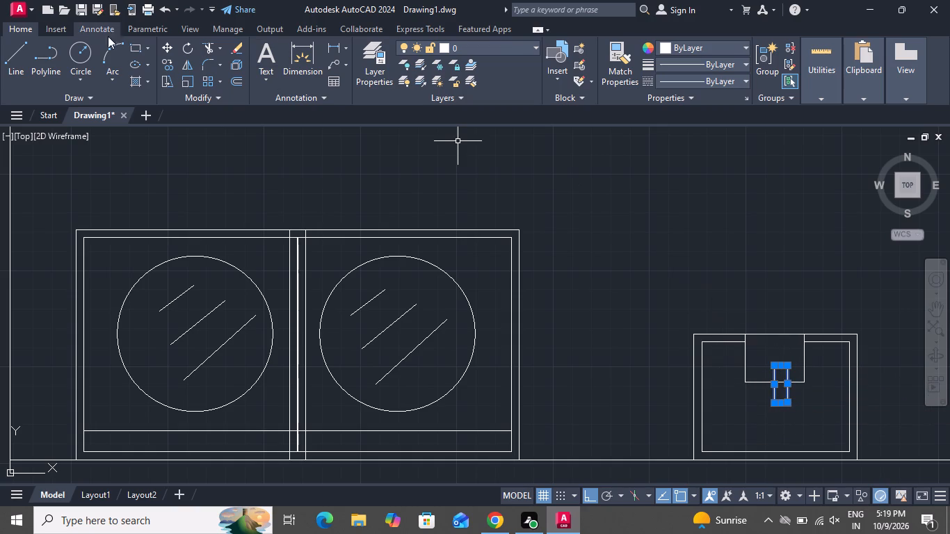
click(167, 51)
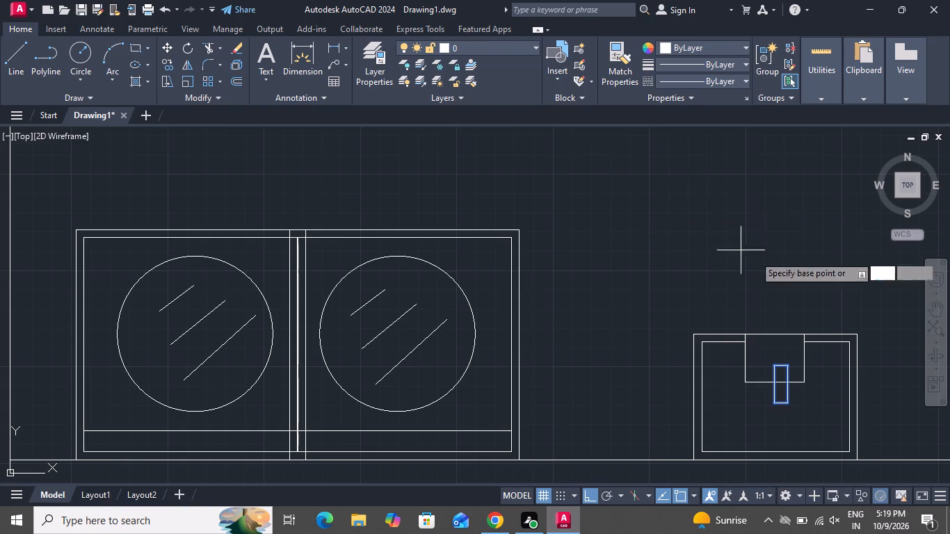
click(781, 365)
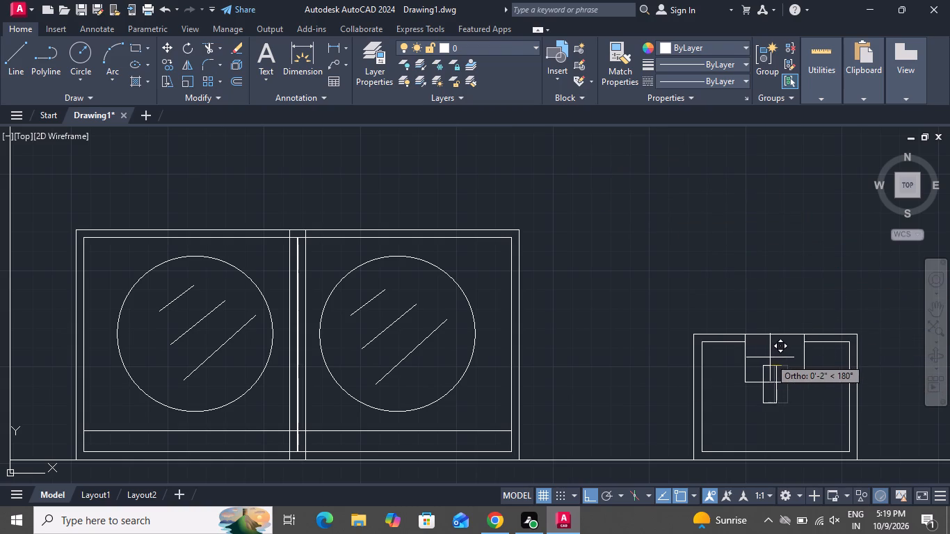
click(585, 489)
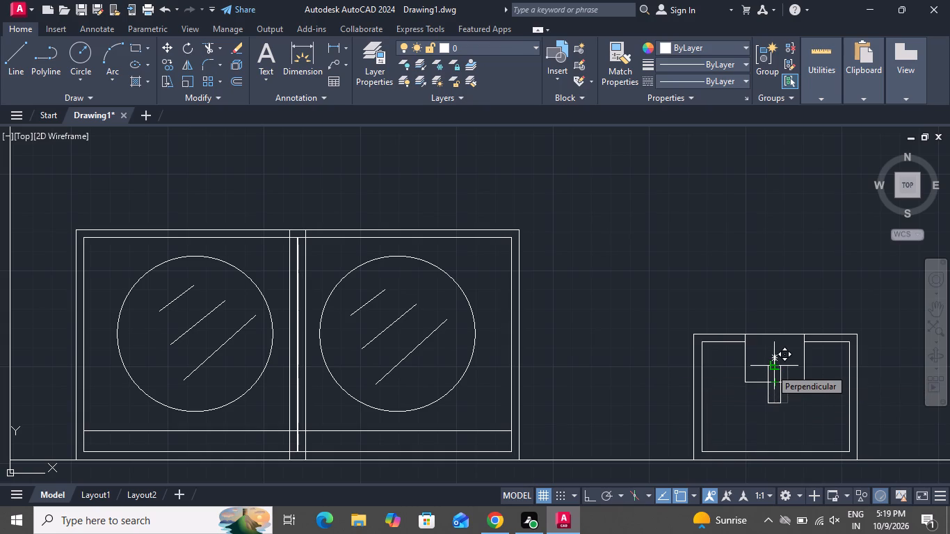
click(771, 369)
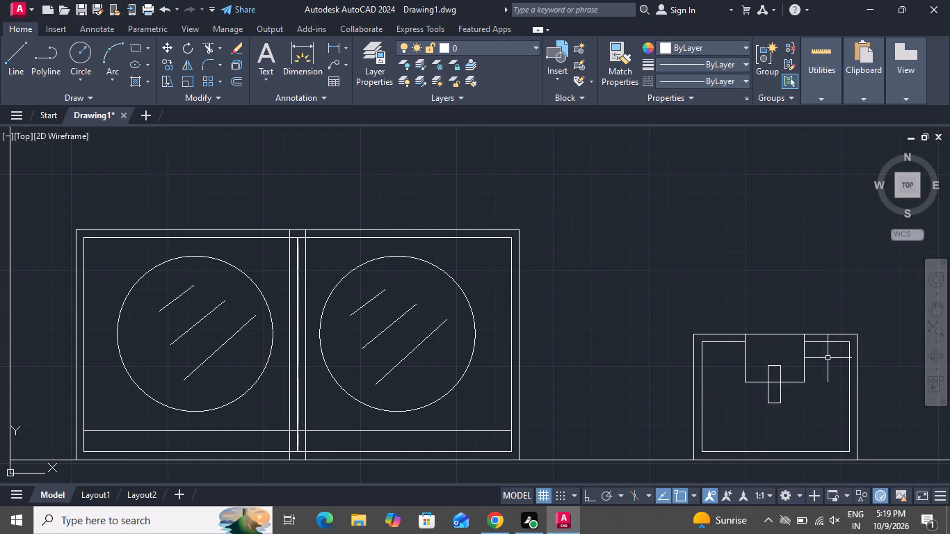
Move the small rectangular fixture about 1'-6" left along the room's lower wall line, beside the double-circle fixture.
scroll(830, 358, down, 2)
scroll(830, 358, up, 3)
click(852, 319)
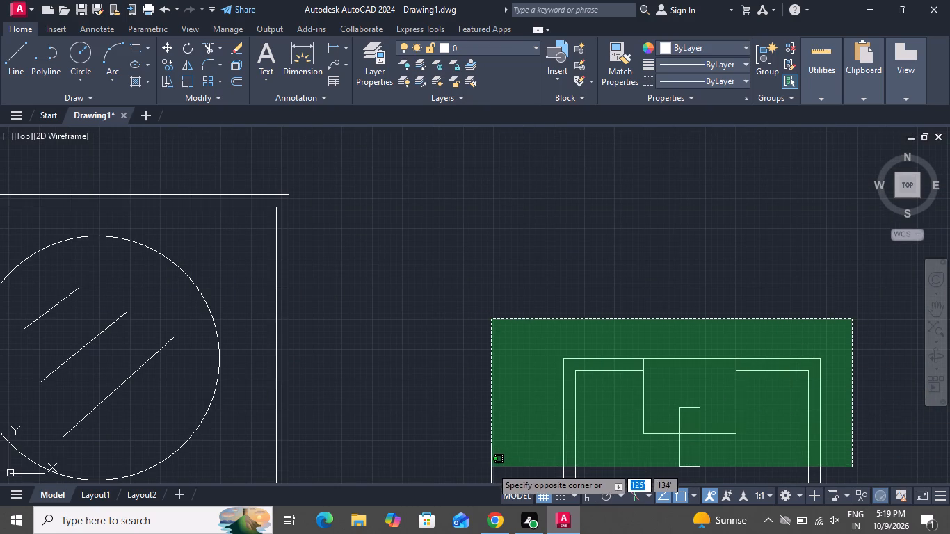
click(494, 480)
scroll(517, 305, down, 2)
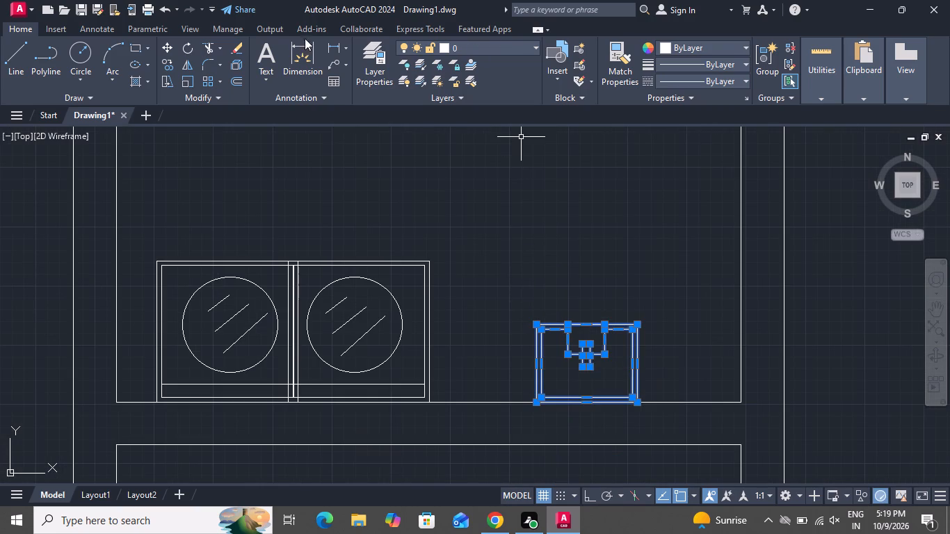
click(172, 47)
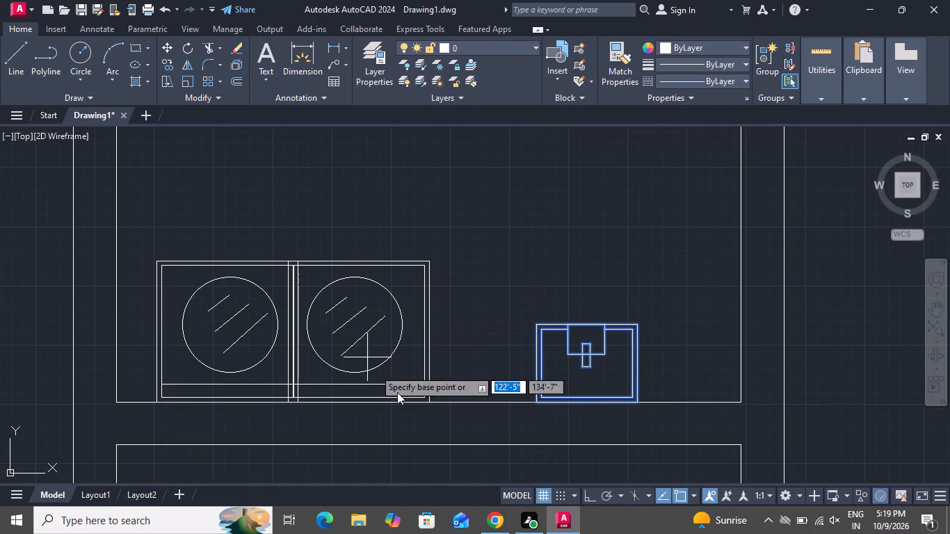
click(536, 398)
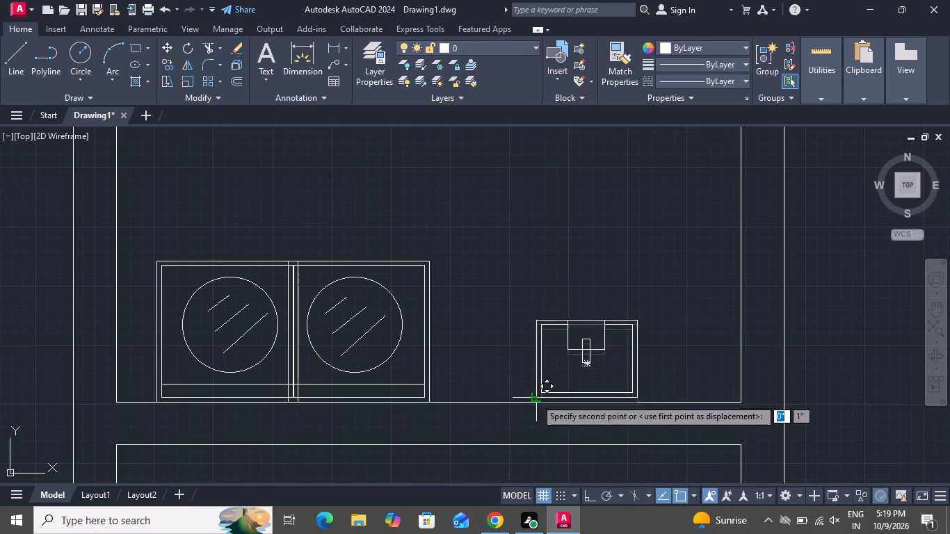
click(452, 406)
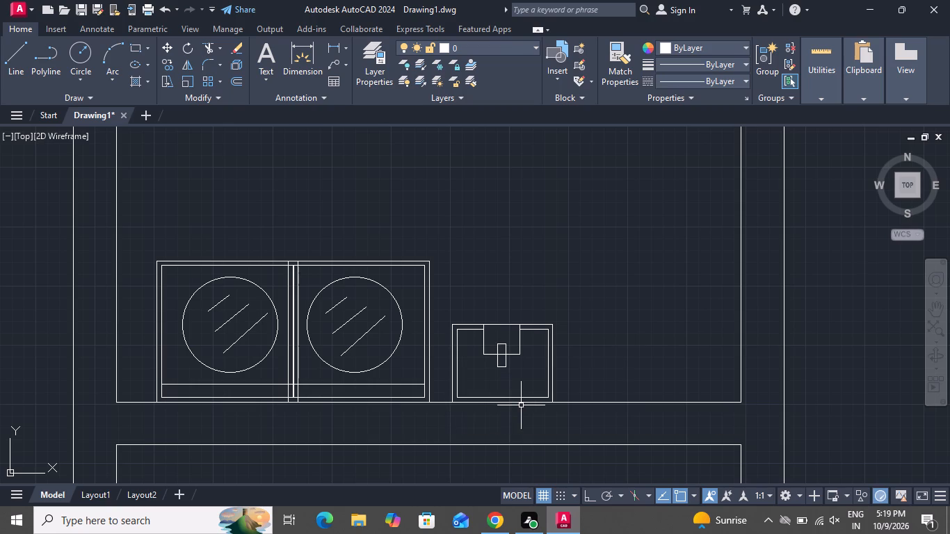
Insert a Door - Imperial block from the architectural tool palette into the room above the small fixture.
scroll(522, 405, down, 1)
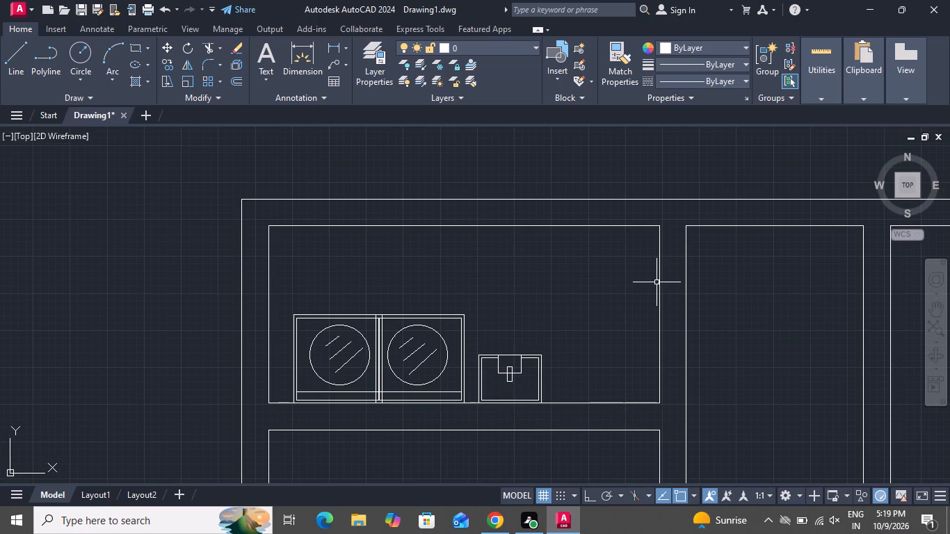
key(t)
text(p)
key(space)
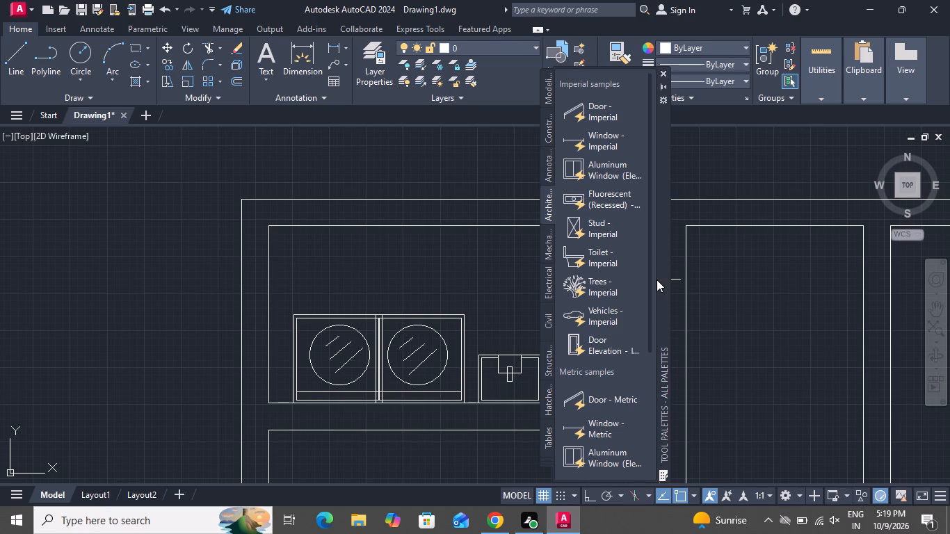
drag(595, 111, 516, 297)
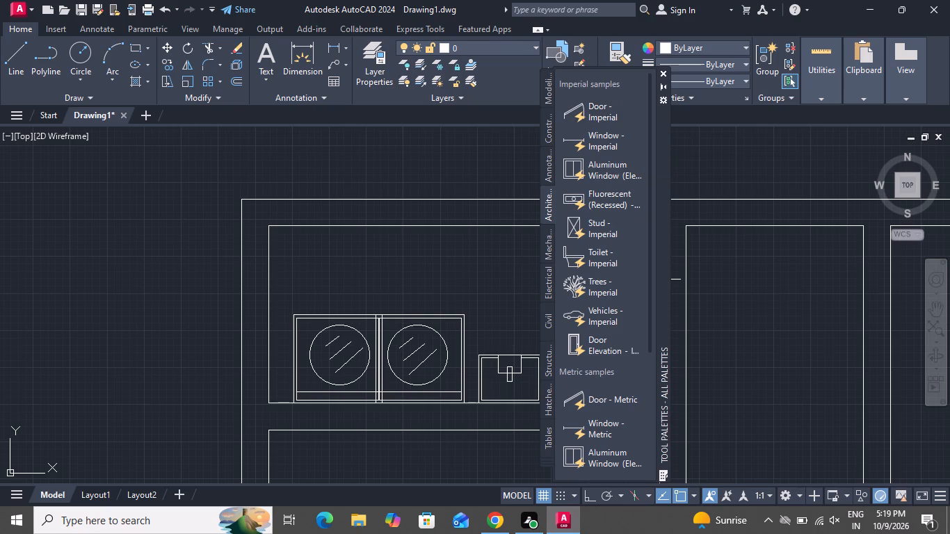
drag(516, 297, 506, 309)
click(661, 72)
Set the inserted door's opening angle to Open 90º.
click(522, 304)
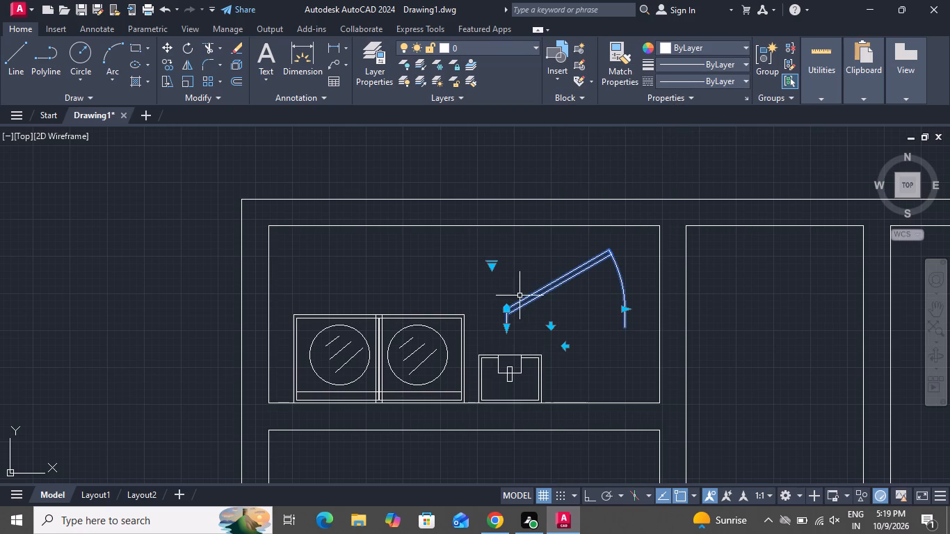
click(487, 264)
click(494, 271)
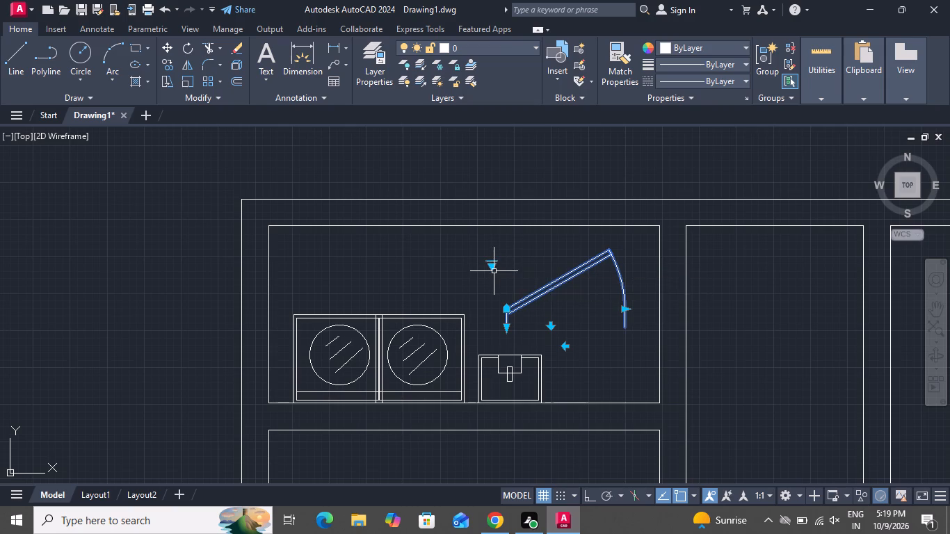
click(492, 263)
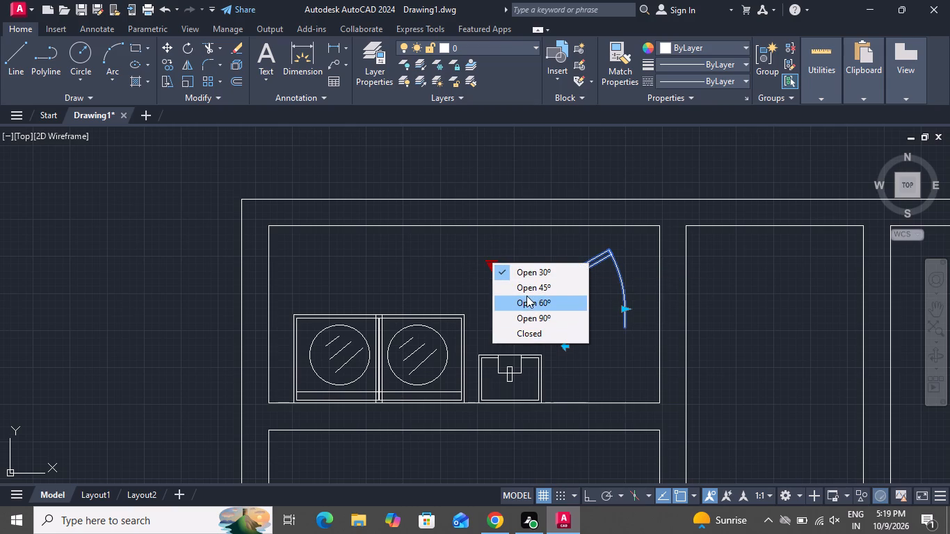
click(528, 318)
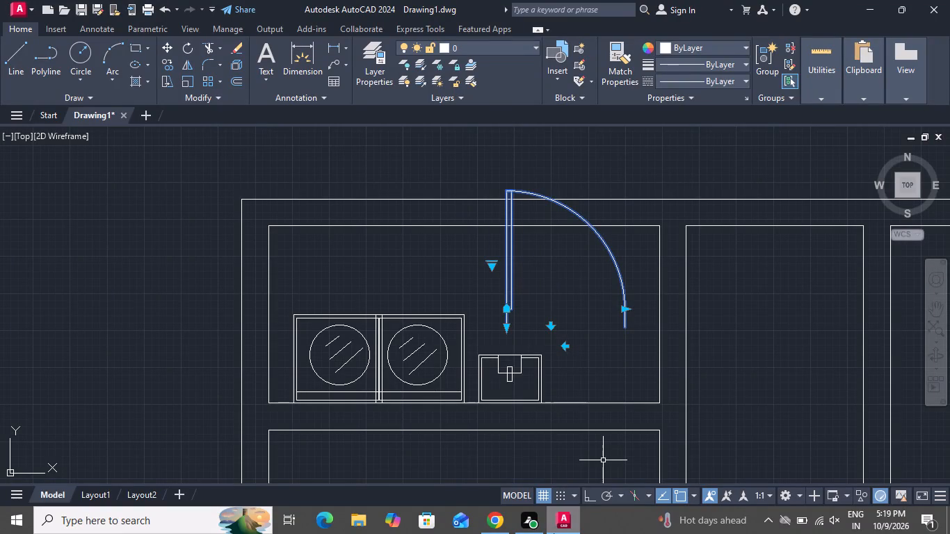
Mirror the door about a vertical line through its arc-side end with Ortho on, erasing the source door.
key(m)
text(i)
key(space)
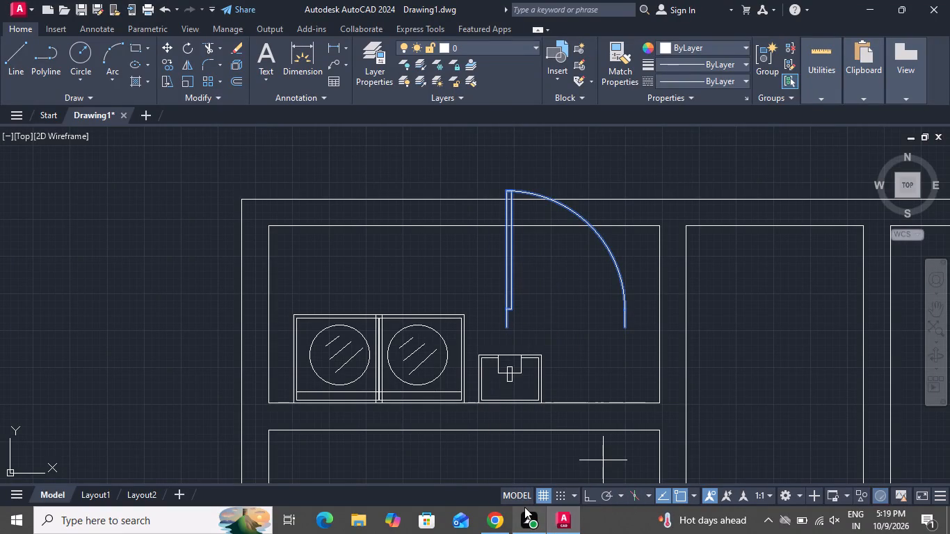
click(628, 325)
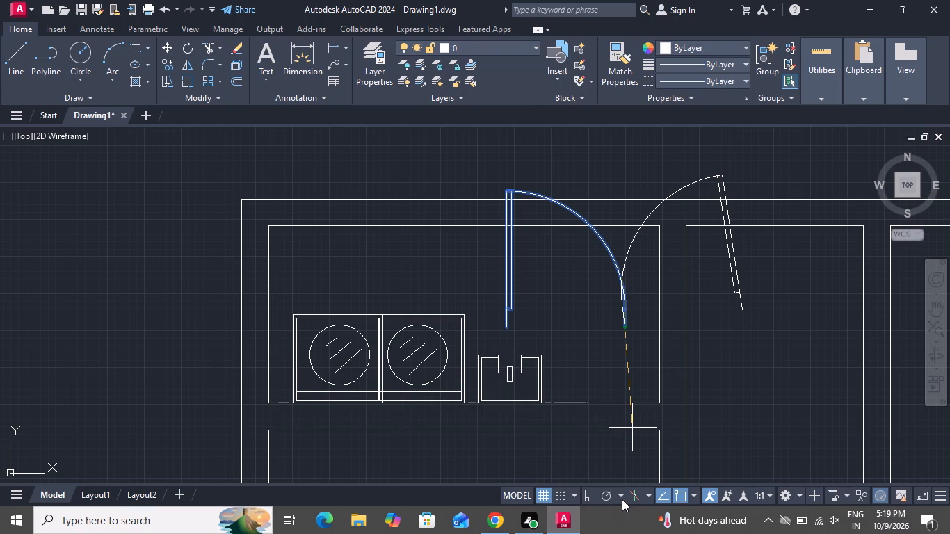
click(588, 492)
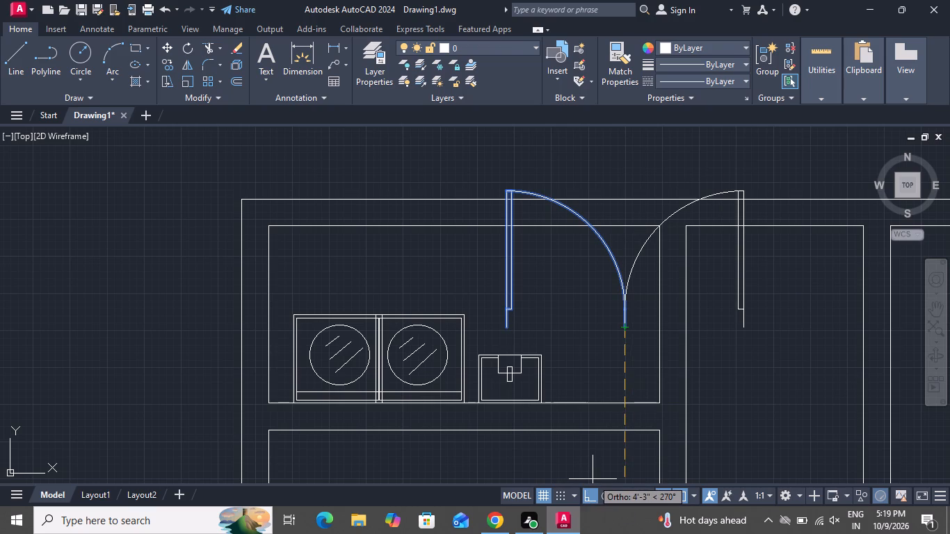
click(593, 479)
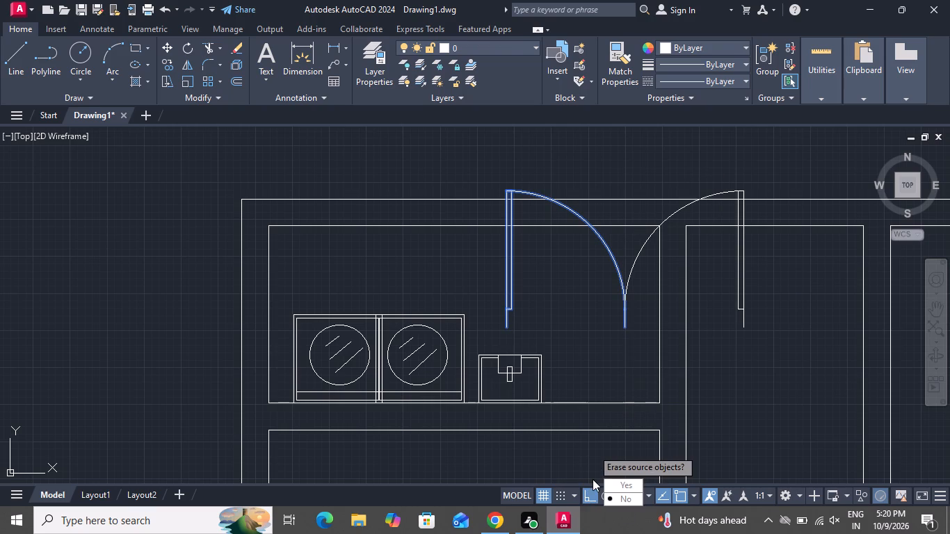
drag(622, 489, 593, 479)
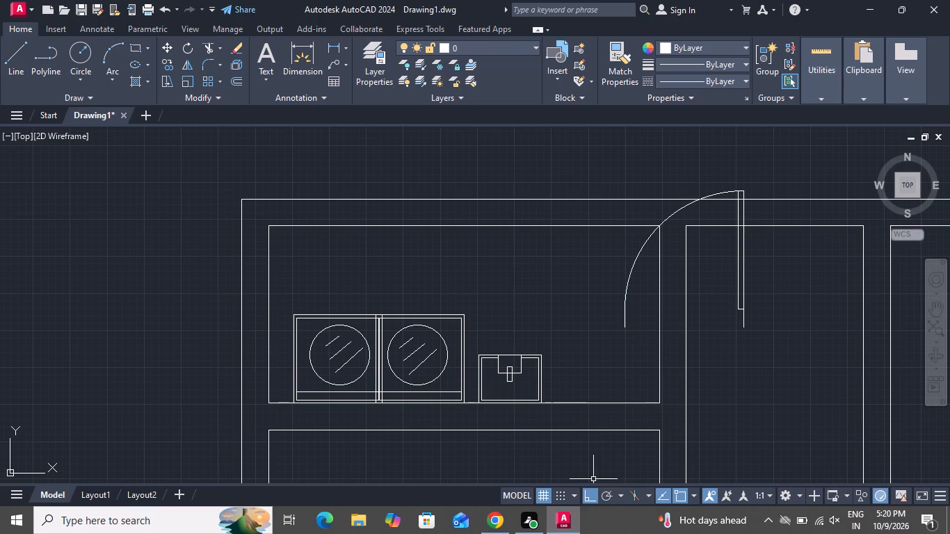
Scale the mirrored door down to under half its size, using its arc-side lower end as base point.
click(736, 306)
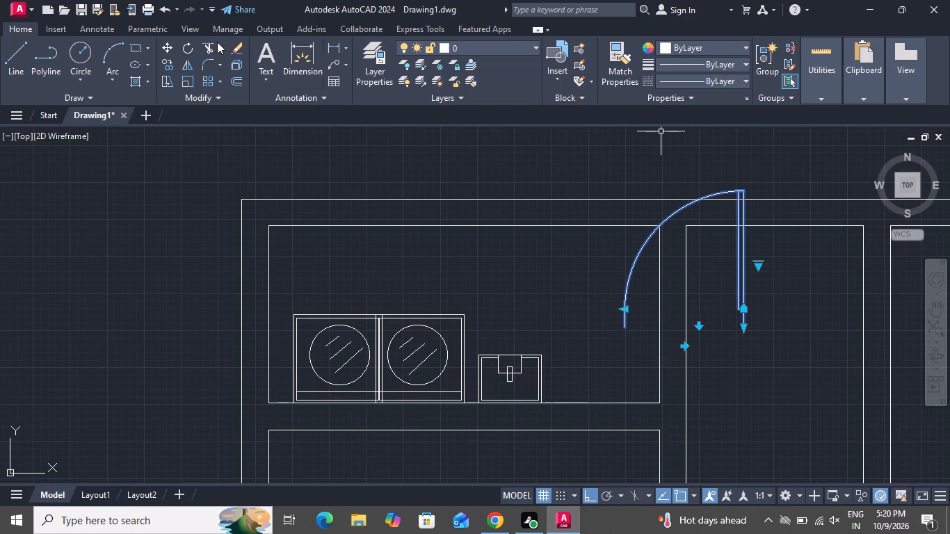
click(179, 81)
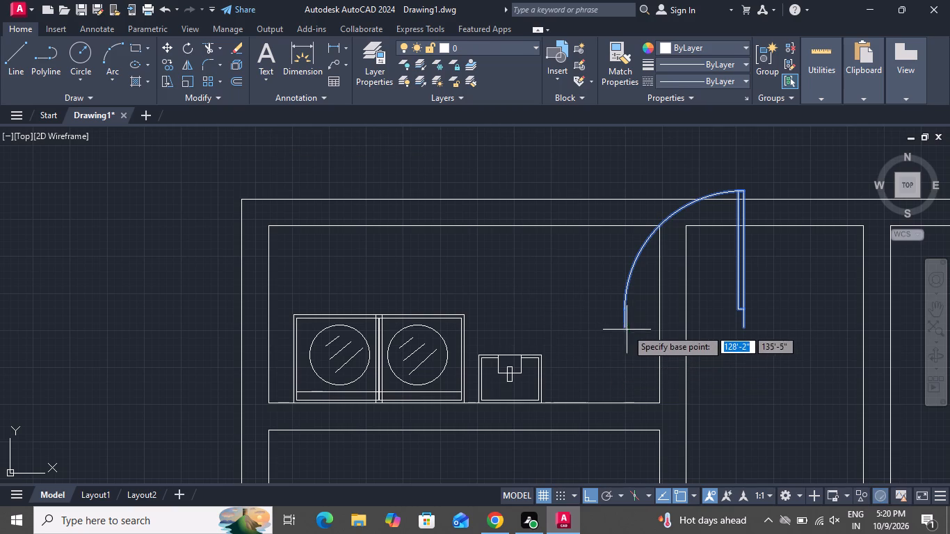
click(627, 325)
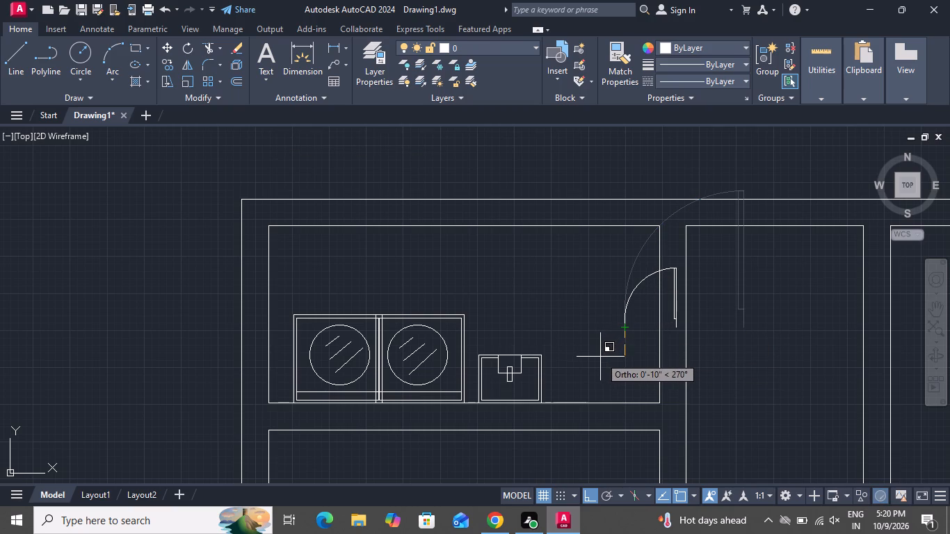
click(600, 357)
Move the door about 10" left and 2'-3" down onto the room's lower wall line, with Ortho off.
click(625, 316)
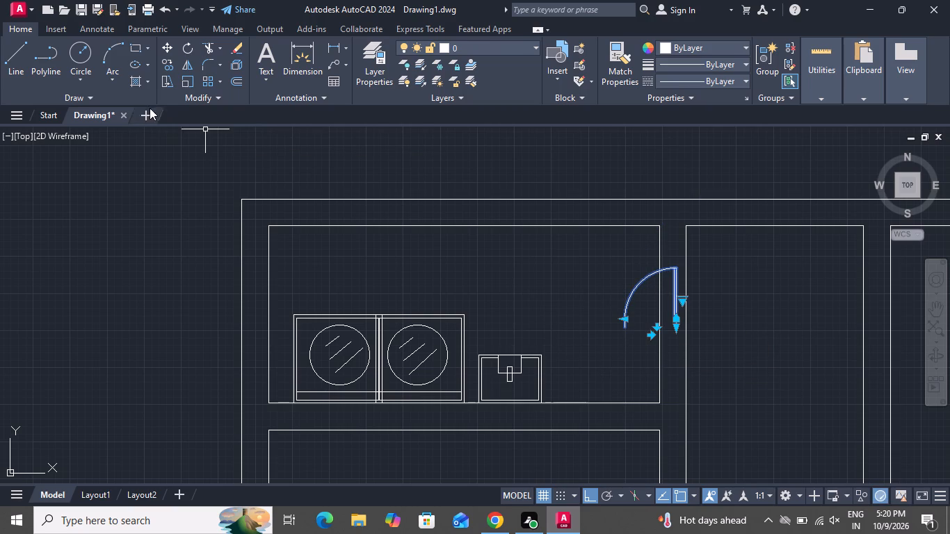
click(162, 44)
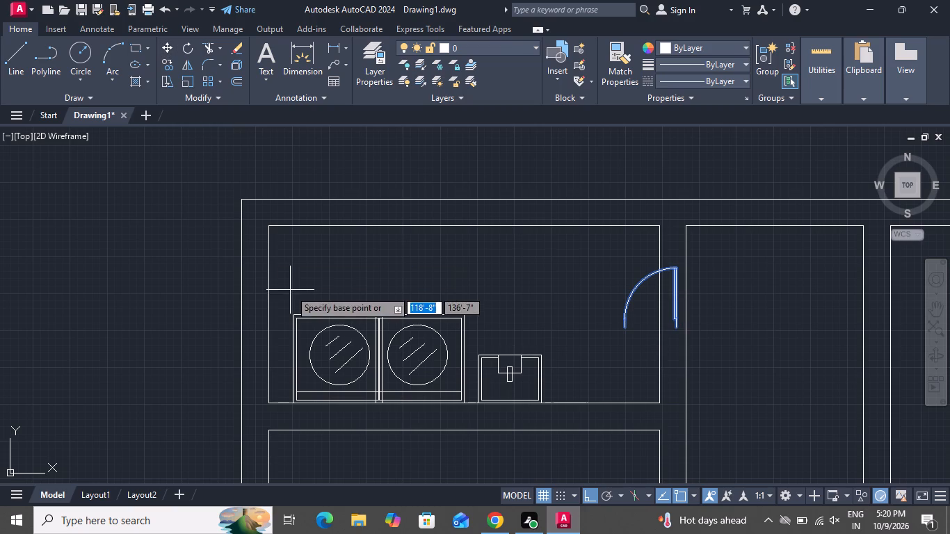
click(627, 325)
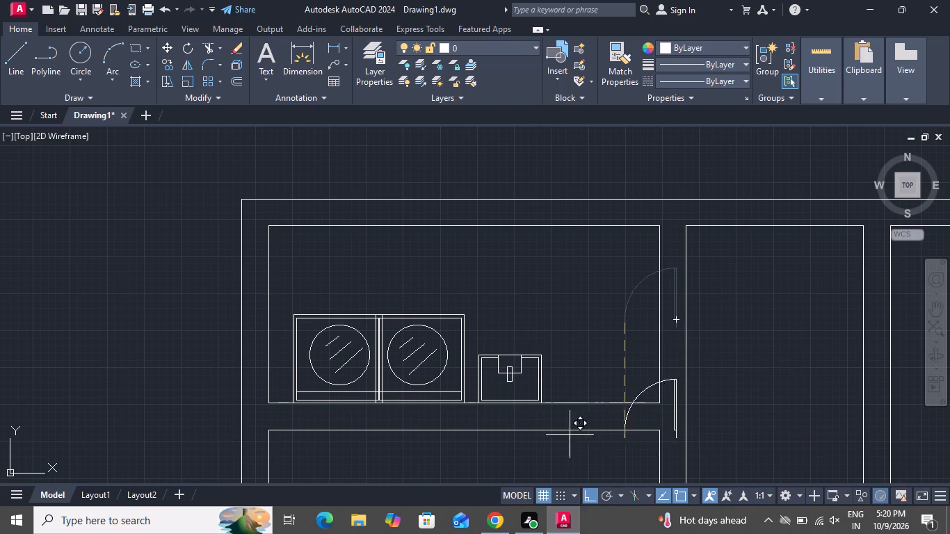
click(590, 494)
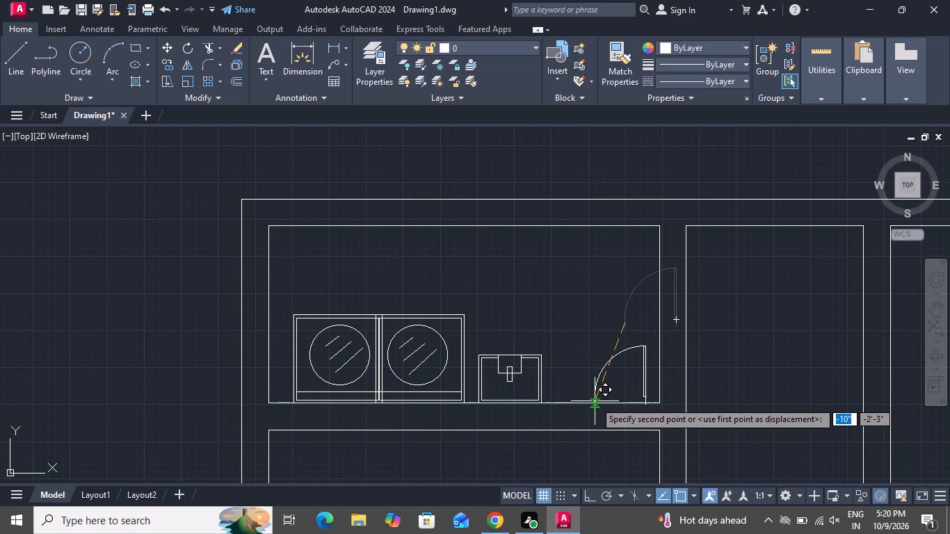
scroll(595, 381, up, 1)
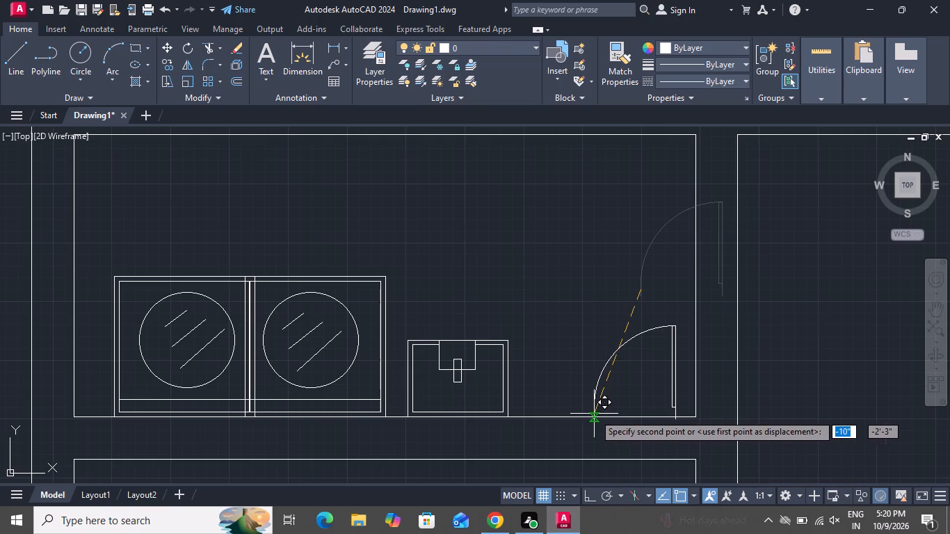
click(594, 411)
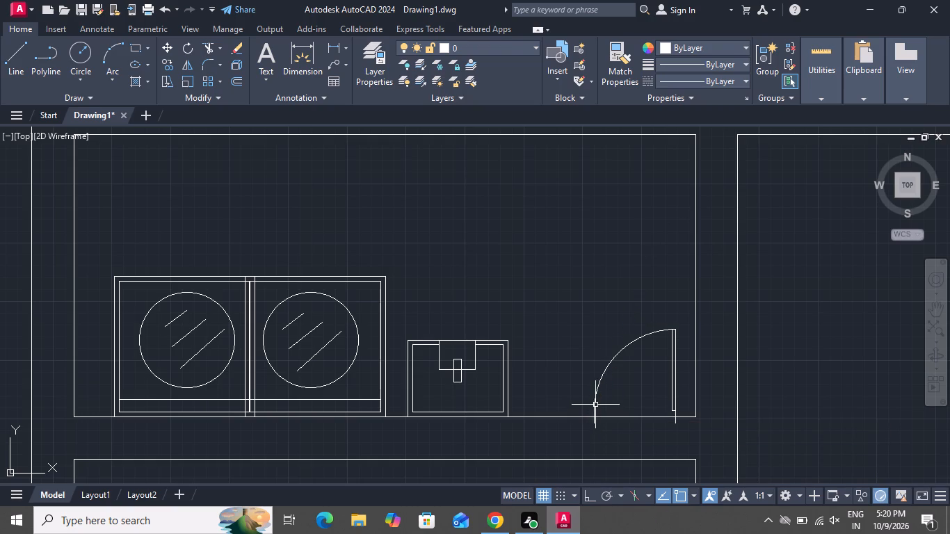
Move the door up by its arc-side lower endpoint so both jamb ends rest on the room's lower wall line.
scroll(604, 424, down, 1)
scroll(610, 425, up, 2)
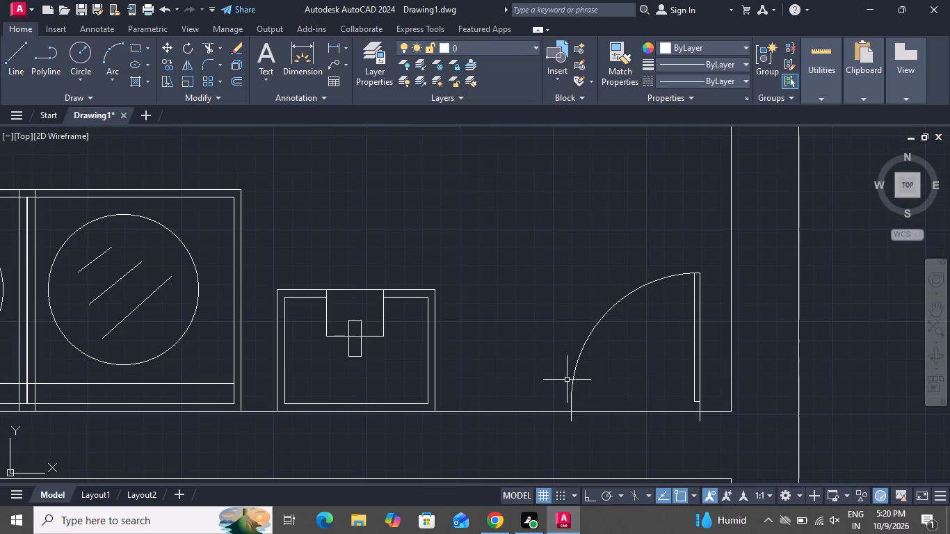
click(572, 385)
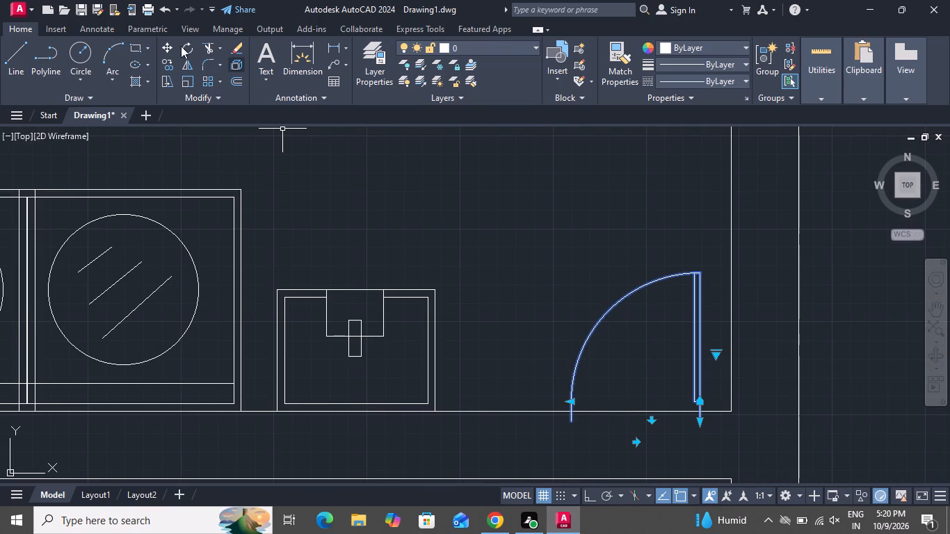
click(166, 41)
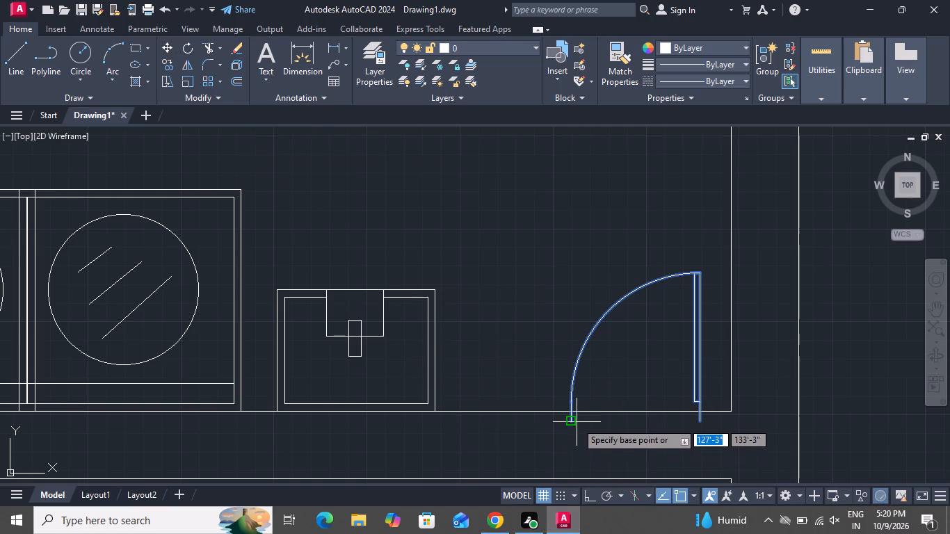
click(569, 423)
click(570, 414)
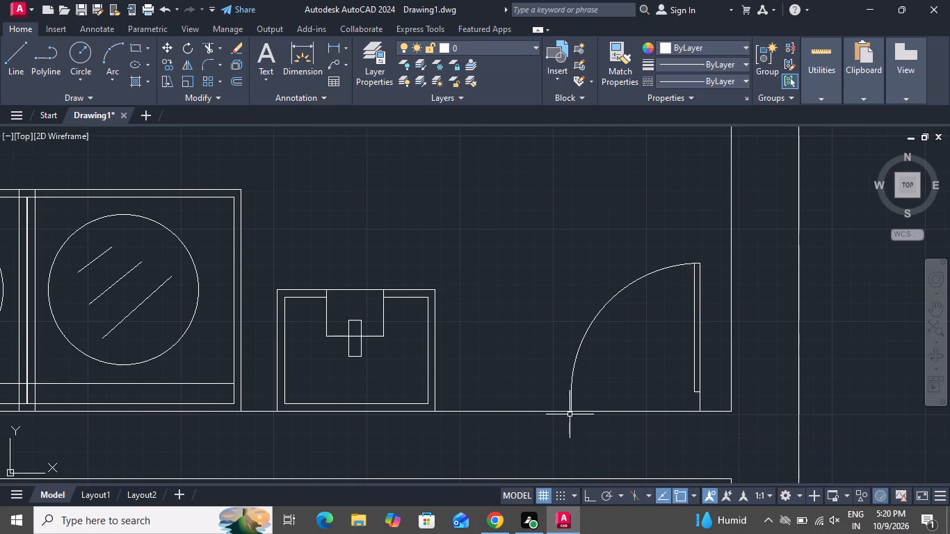
Draw two vertical 9" jamb lines across the wall below the door, one from each end of the door opening.
scroll(551, 432, down, 1)
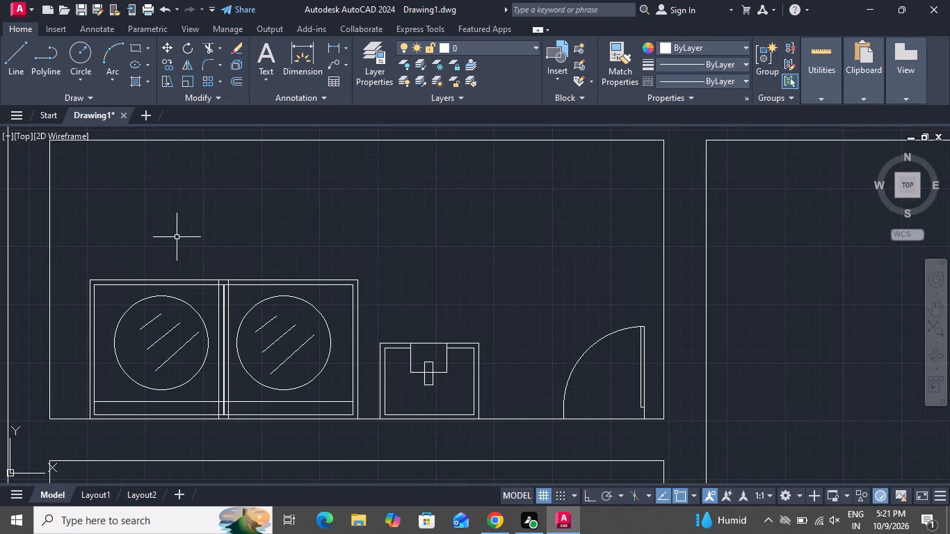
click(16, 58)
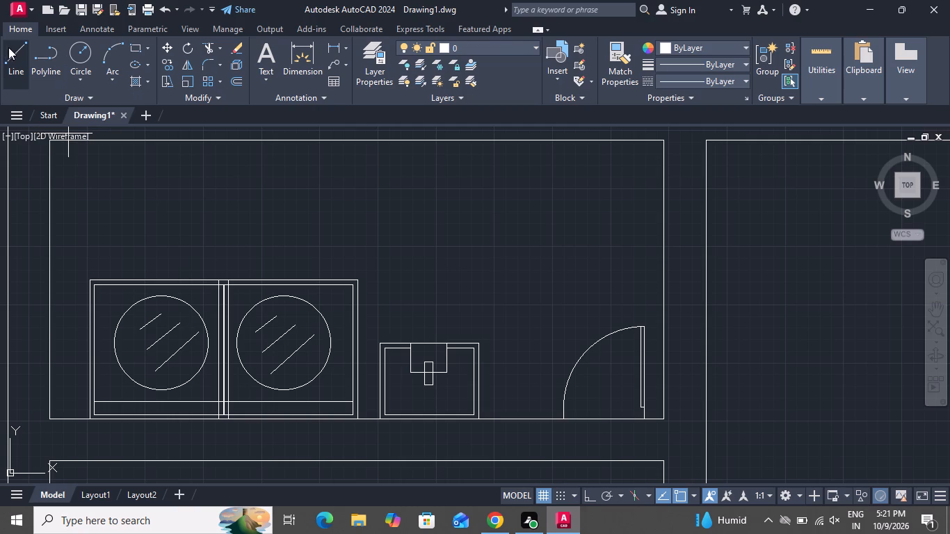
click(645, 419)
click(643, 458)
right_click(613, 511)
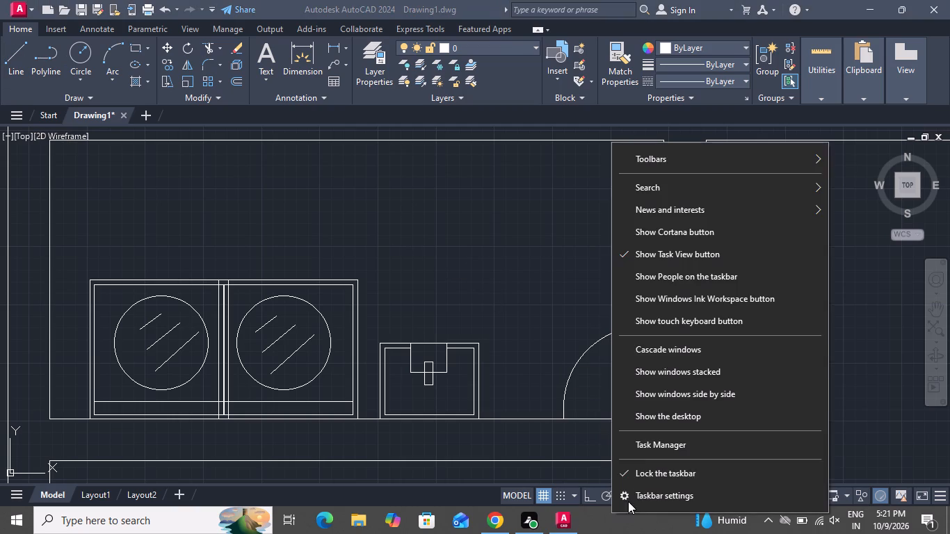
click(594, 241)
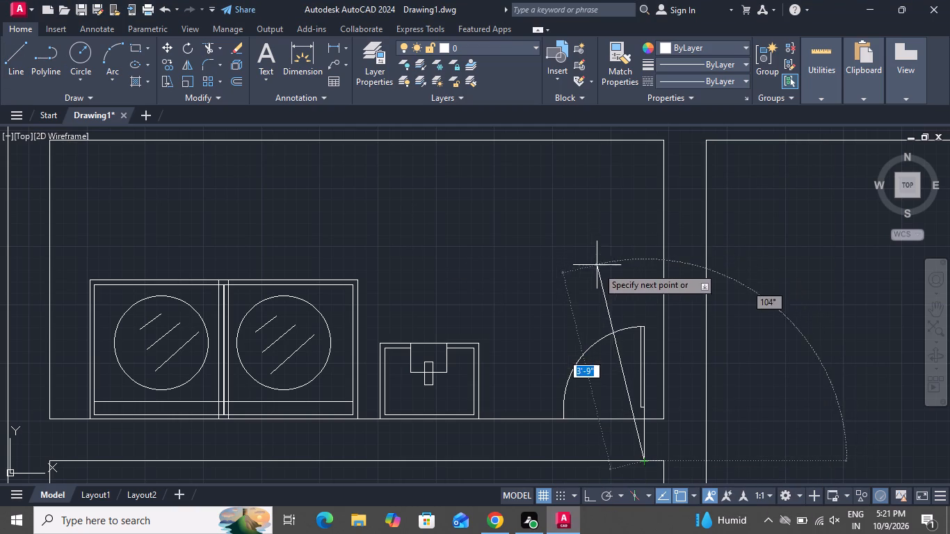
right_click(586, 289)
click(607, 318)
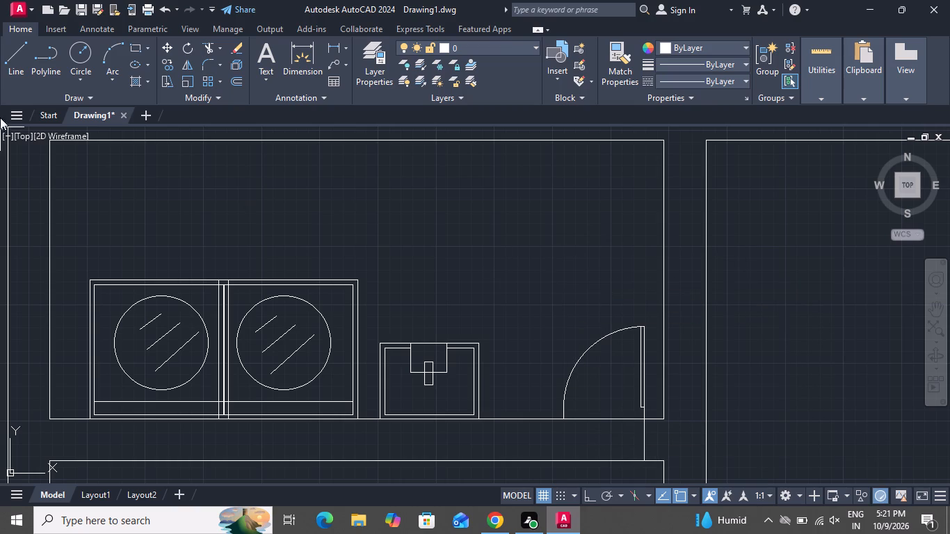
click(6, 48)
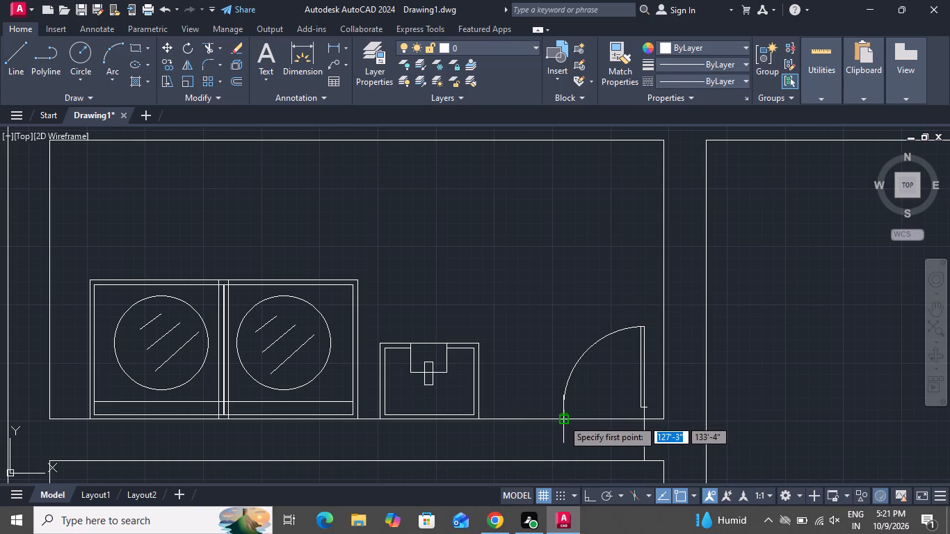
click(563, 419)
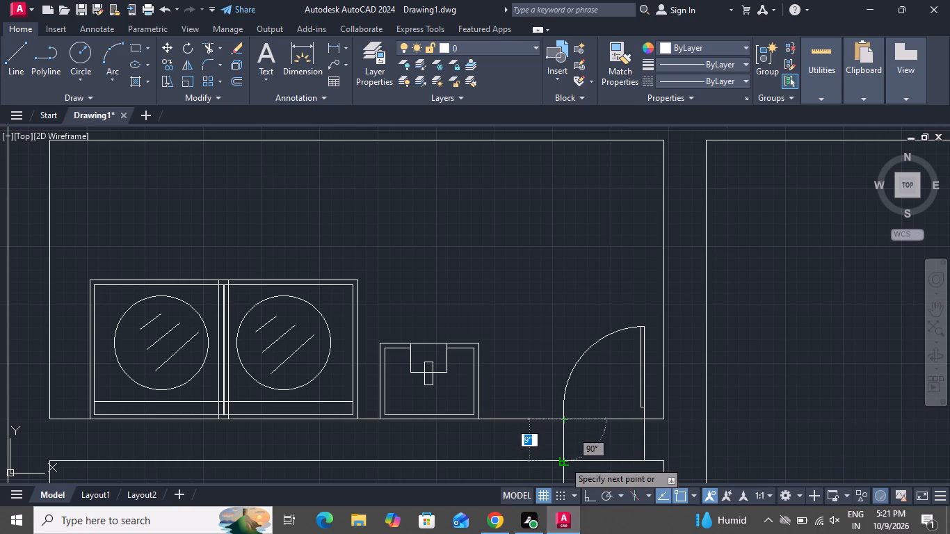
click(564, 461)
right_click(566, 455)
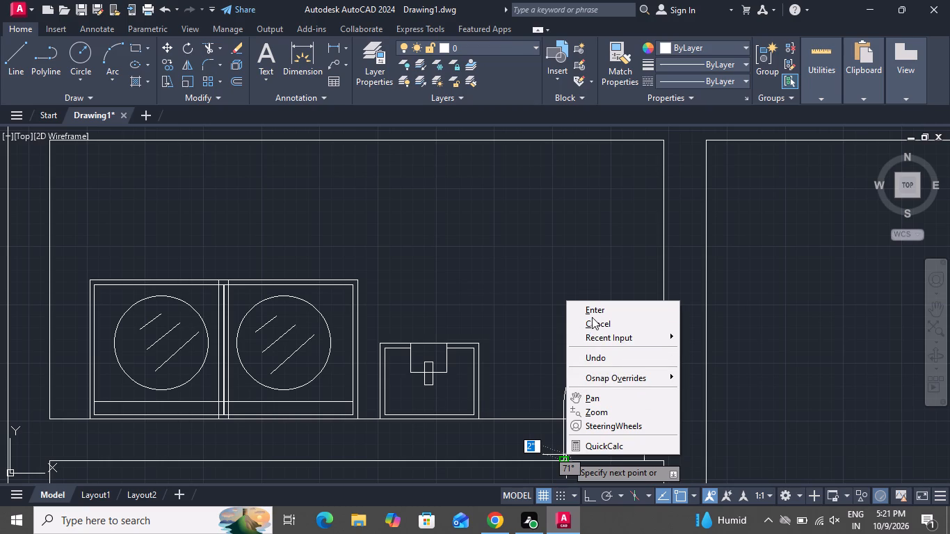
click(592, 317)
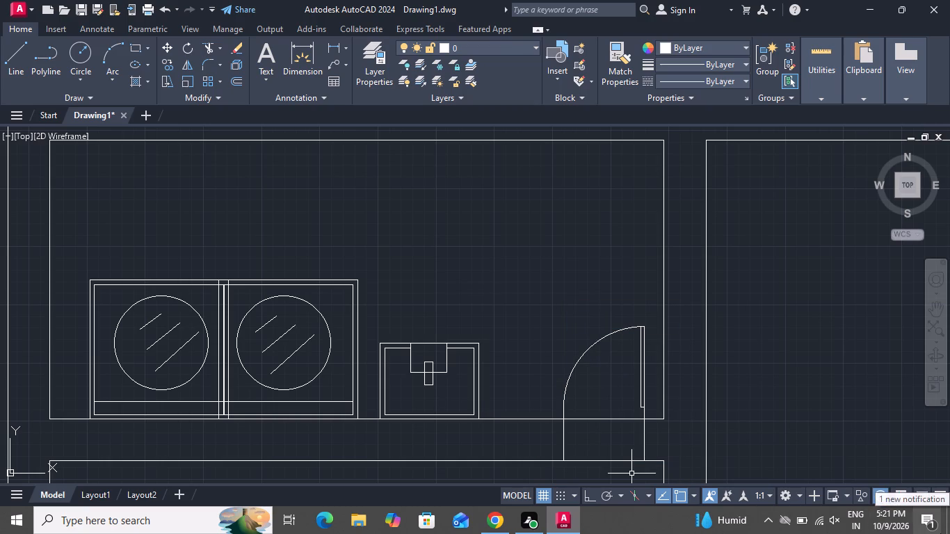
Trim both wall lines between the two jamb lines to open the doorway.
key(t)
text(r)
key(space)
key(space)
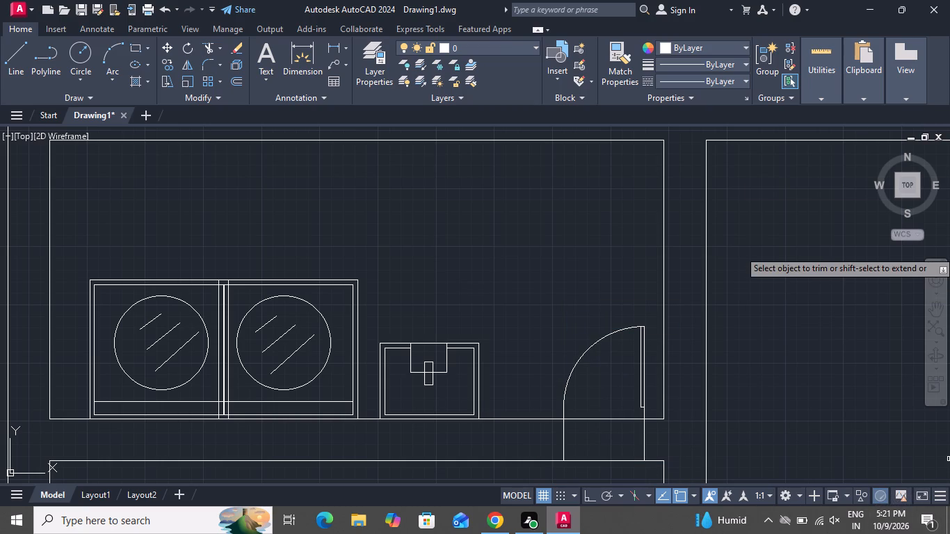
scroll(852, 187, down, 1)
scroll(795, 195, up, 1)
scroll(732, 229, down, 1)
scroll(729, 230, up, 1)
scroll(655, 320, down, 1)
scroll(656, 316, up, 1)
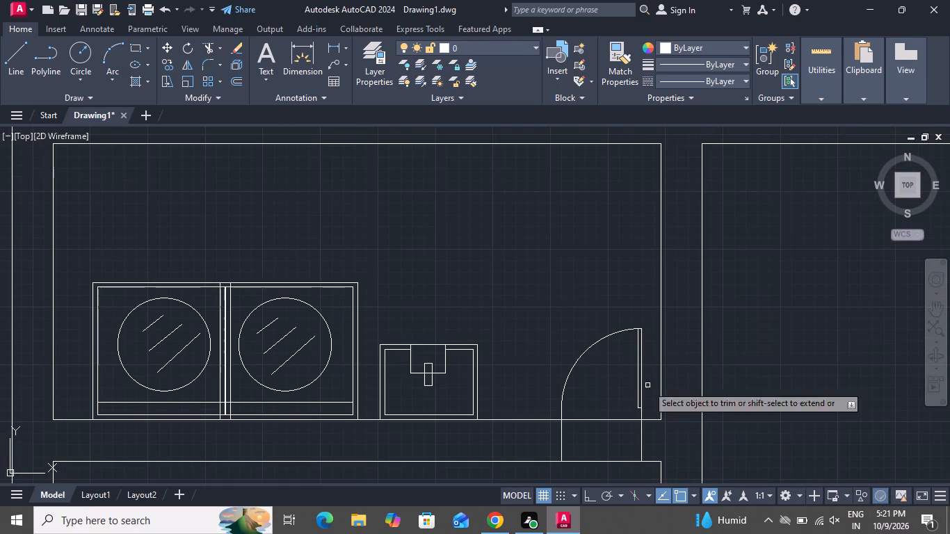
scroll(580, 399, down, 1)
scroll(586, 464, up, 3)
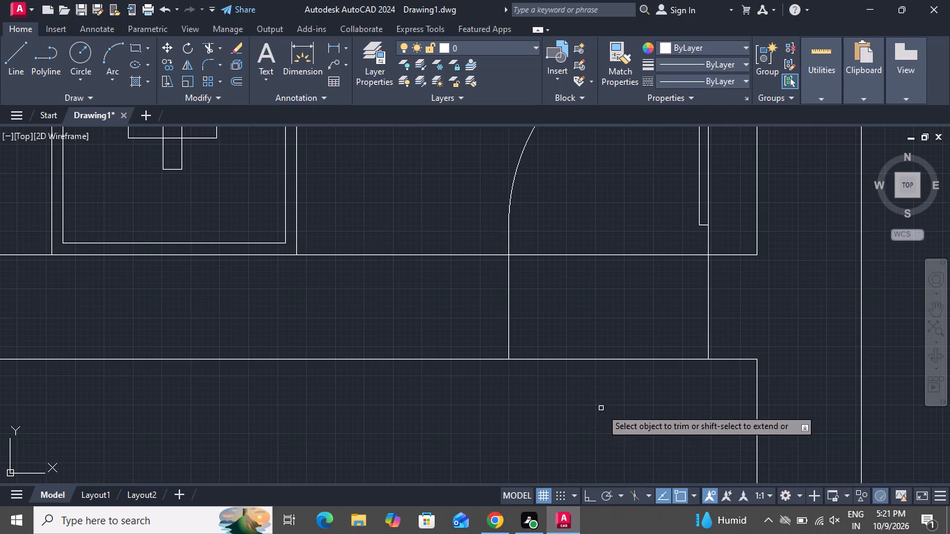
click(601, 408)
click(625, 199)
right_click(615, 203)
click(630, 227)
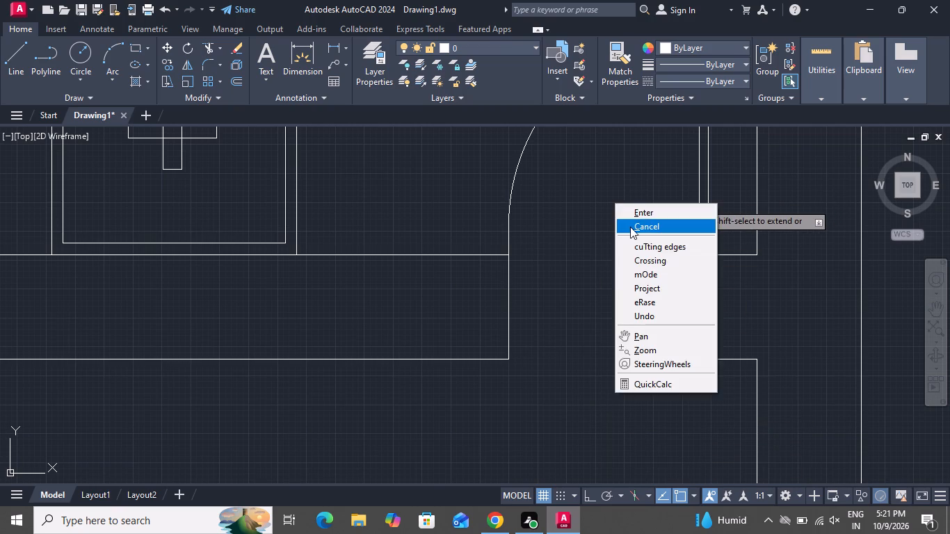
Hatch the upper-left room's floor around the fixtures and door with the ANSI32 pattern.
scroll(622, 268, down, 3)
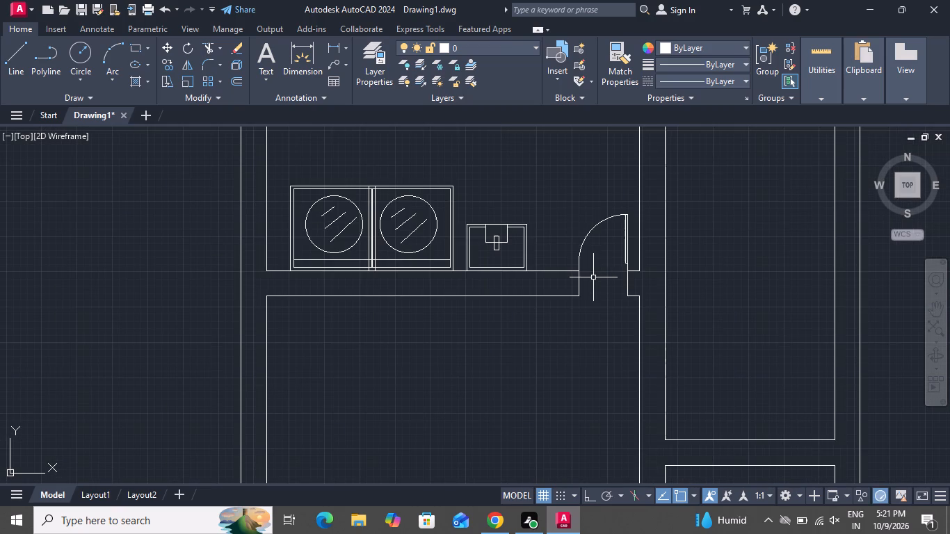
scroll(572, 289, up, 1)
scroll(572, 289, down, 2)
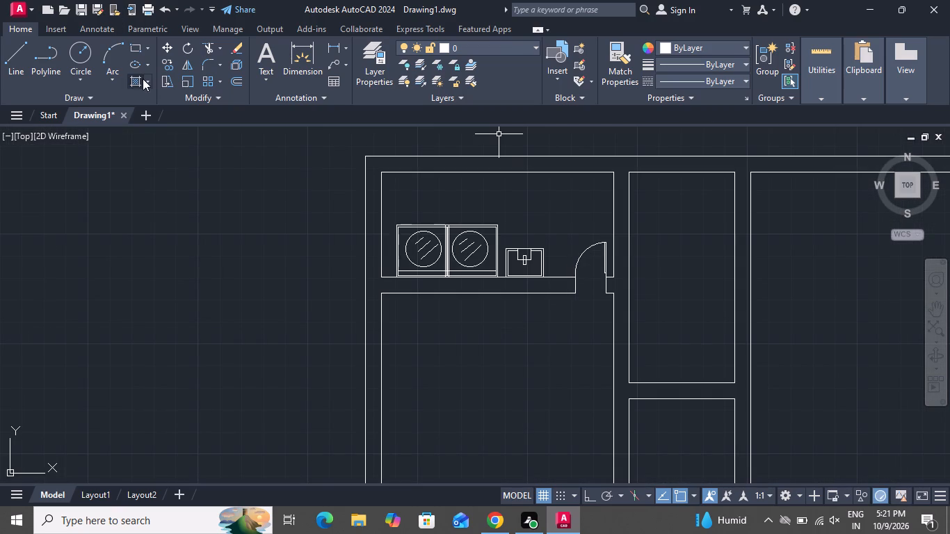
click(135, 88)
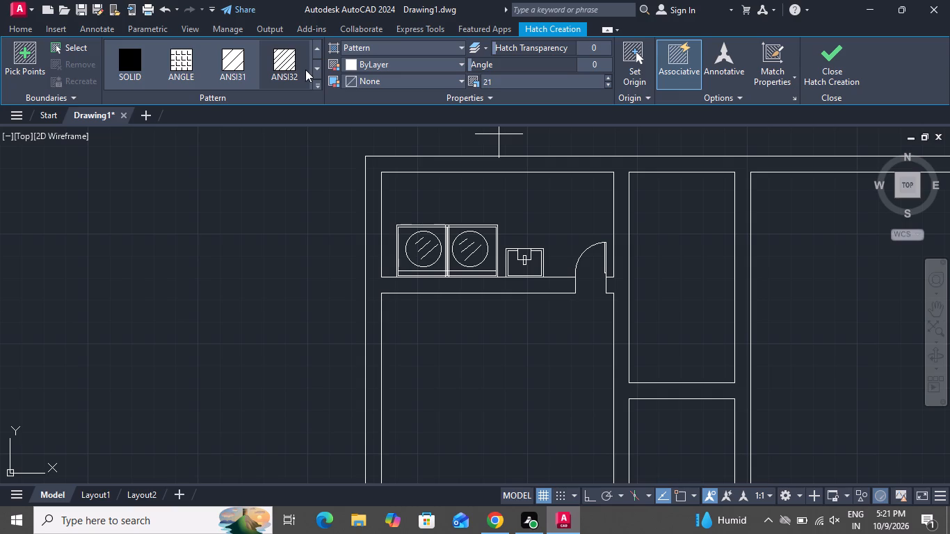
click(282, 57)
click(467, 202)
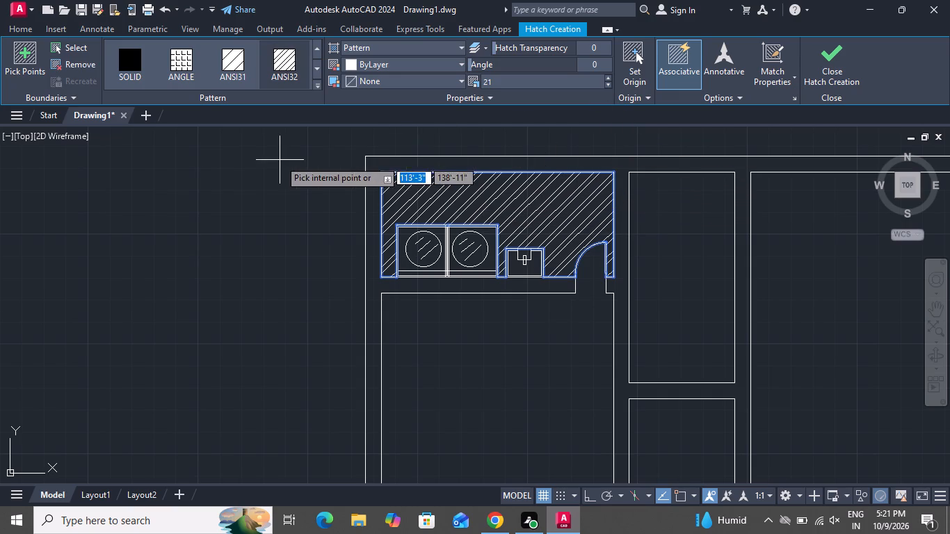
right_click(266, 175)
click(286, 193)
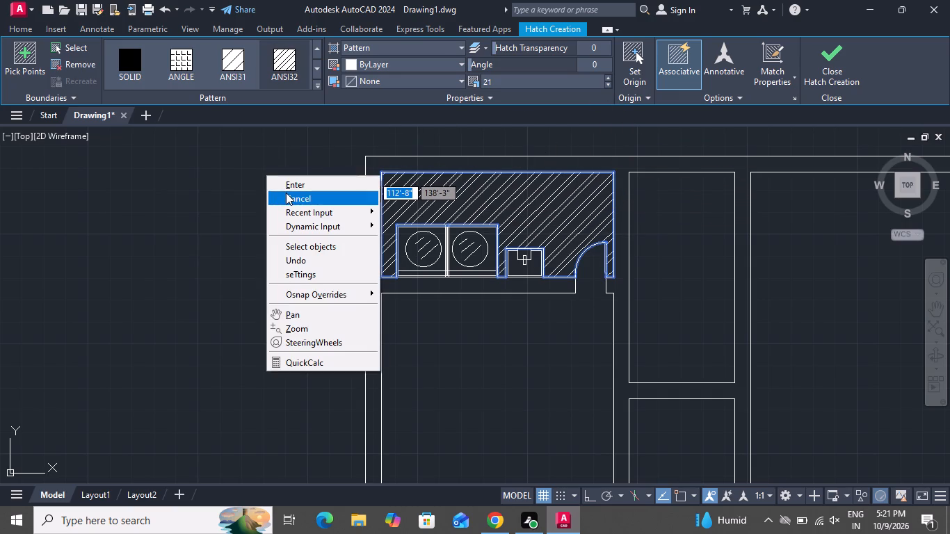
With Ortho on, draw a counter outline in the room below: about 2'-9" down from its upper wall, 5'-2" left, and down to its lower wall line.
scroll(295, 229, down, 1)
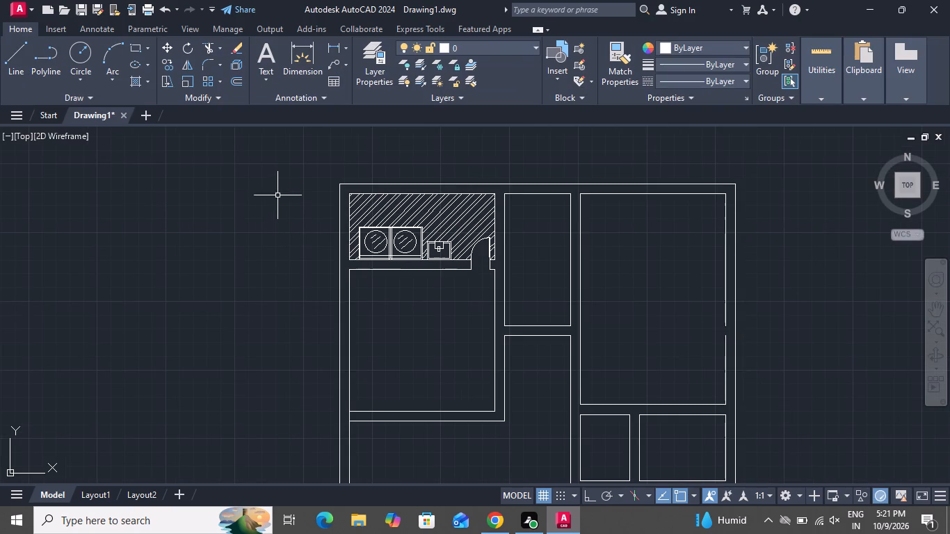
scroll(268, 178, up, 1)
scroll(268, 178, down, 1)
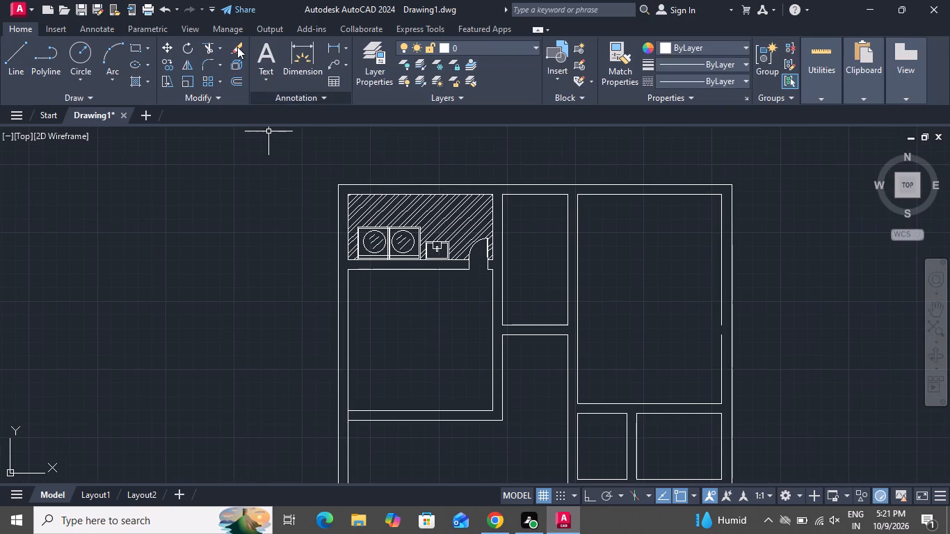
click(11, 48)
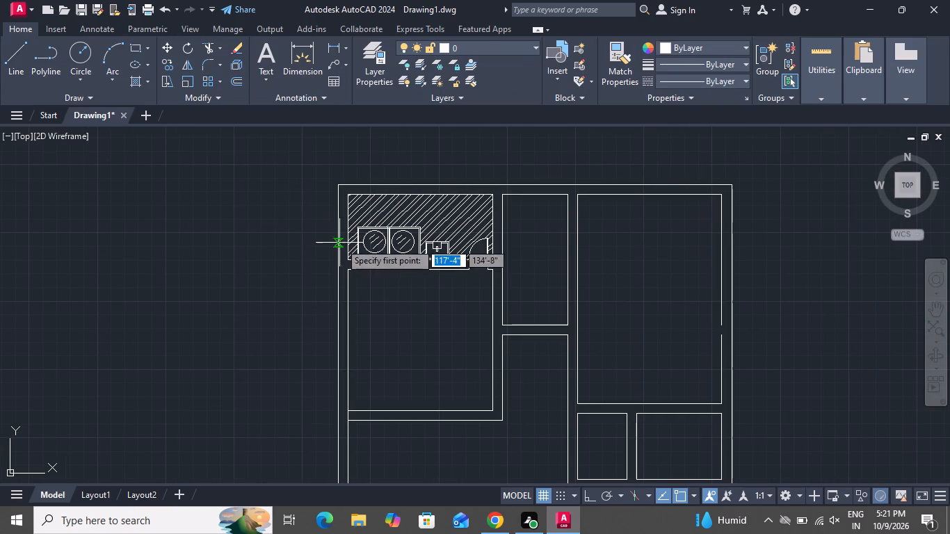
scroll(469, 276, up, 1)
scroll(469, 276, down, 1)
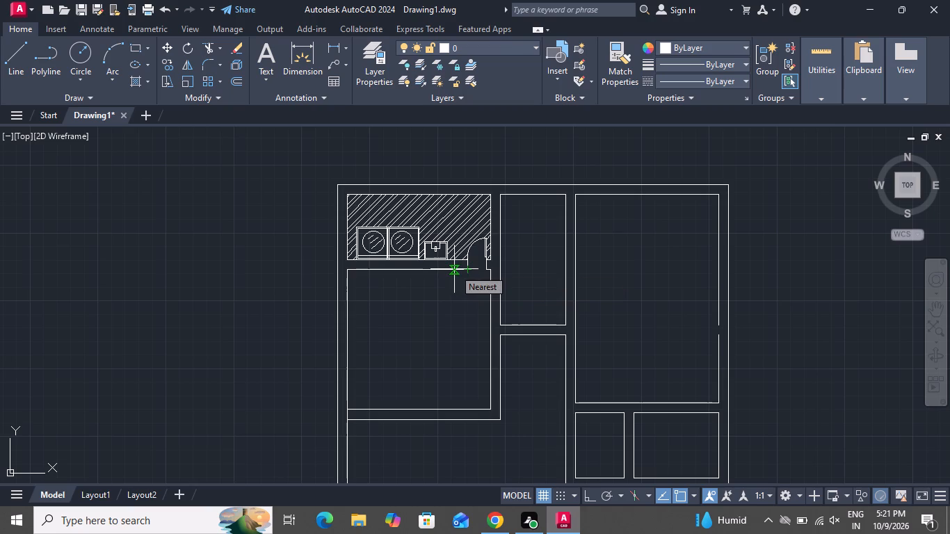
click(454, 267)
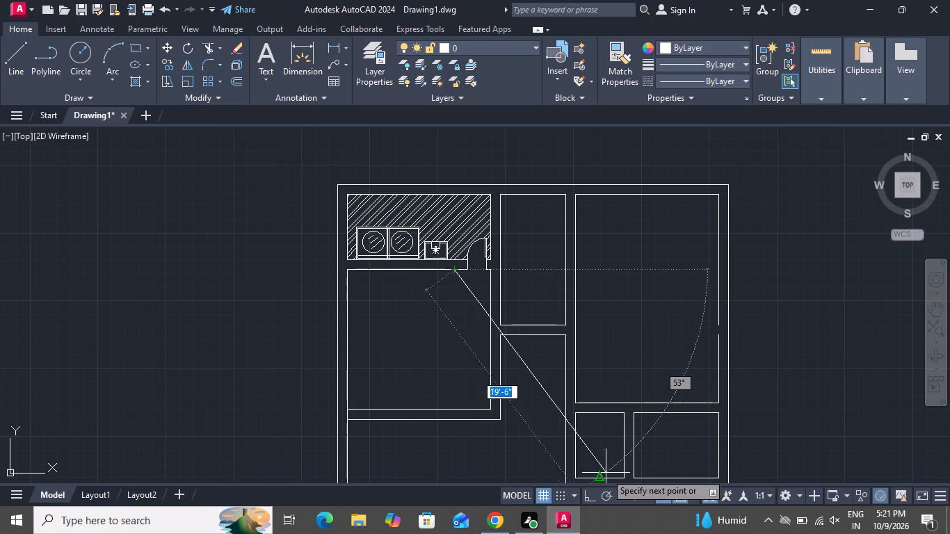
click(588, 486)
click(586, 494)
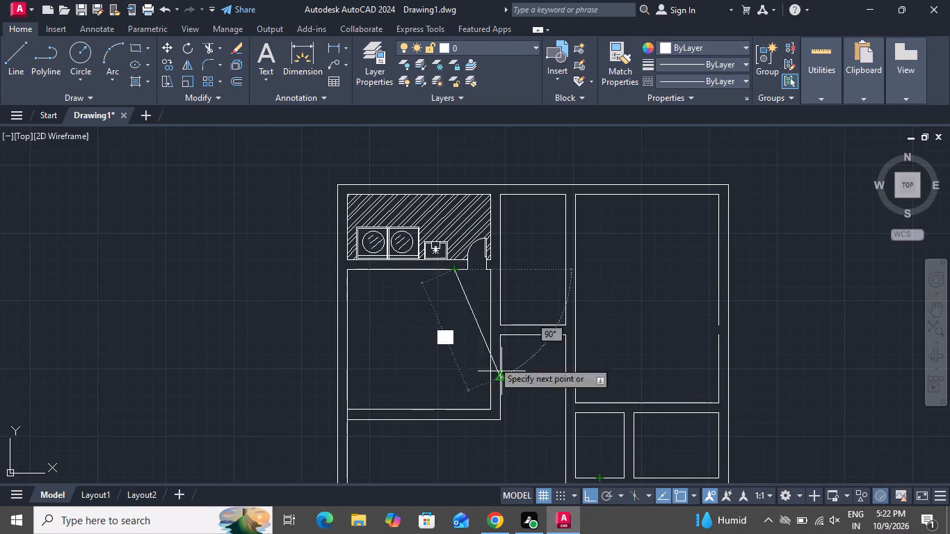
click(473, 305)
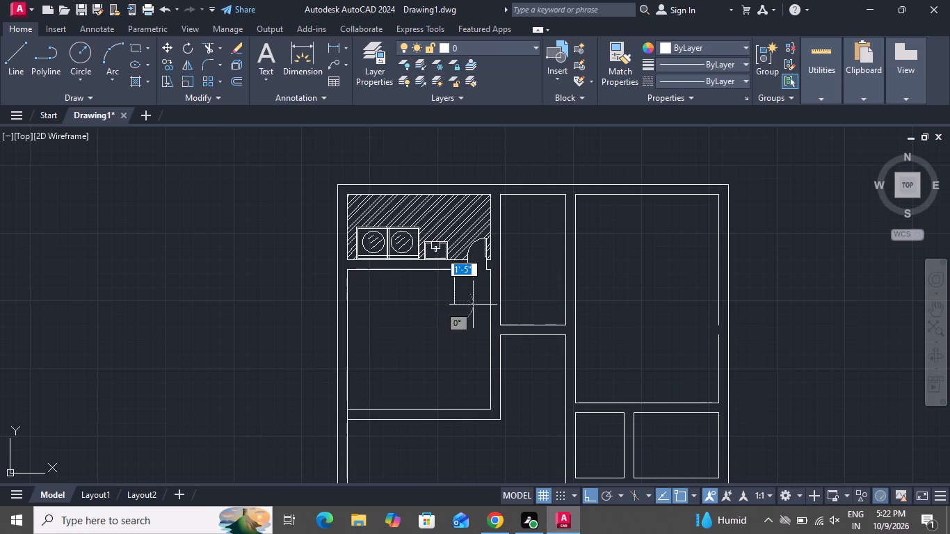
click(386, 296)
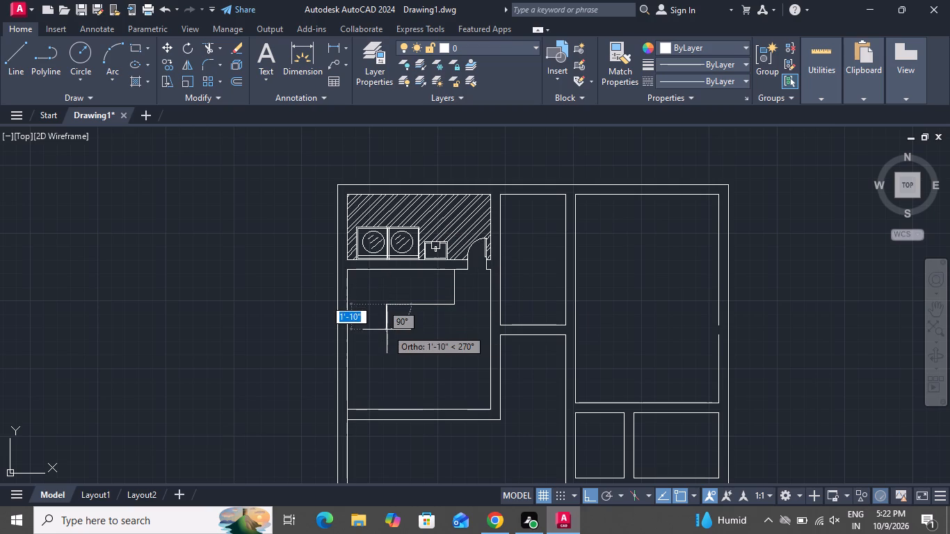
click(387, 407)
right_click(391, 407)
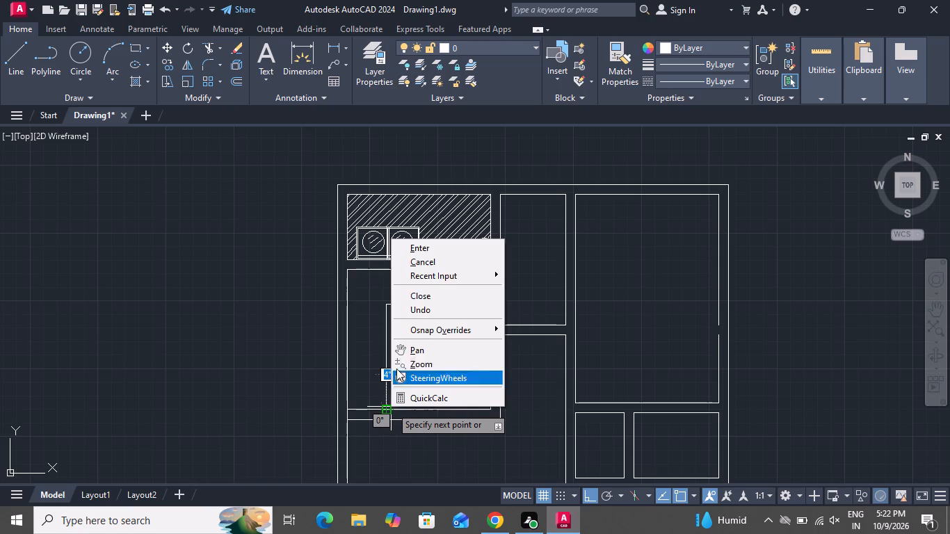
click(426, 259)
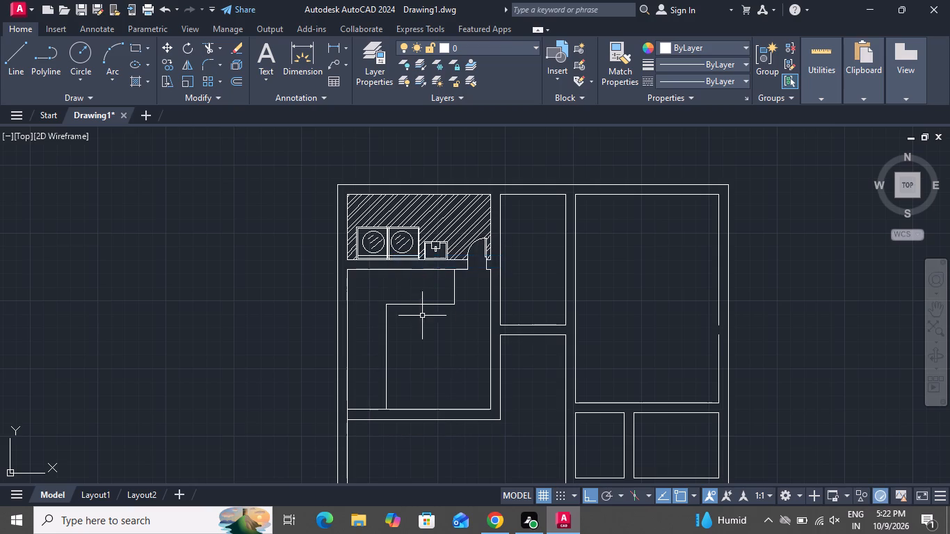
Fill the floor area outside the counter, including the doorway, with a solid hatch in colour 199,200,202.
scroll(426, 329, up, 1)
scroll(427, 332, down, 1)
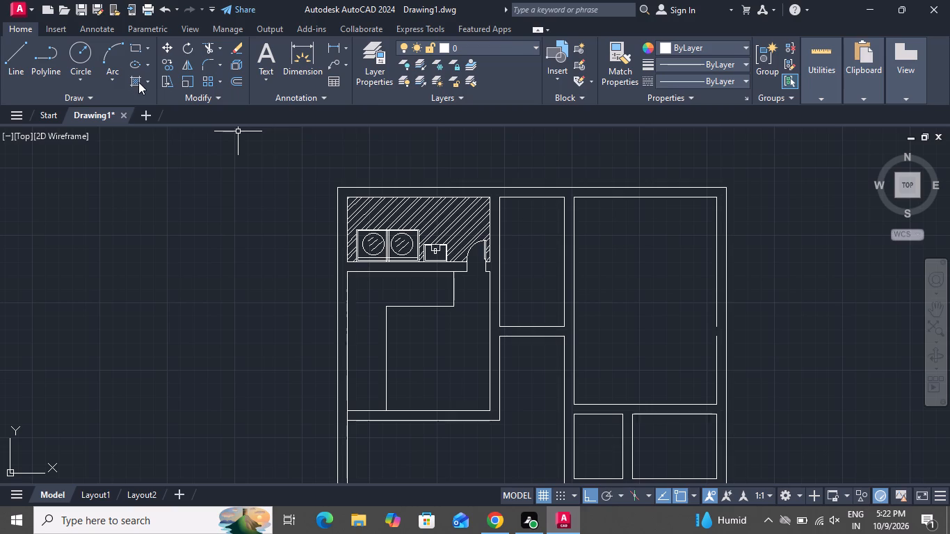
click(138, 81)
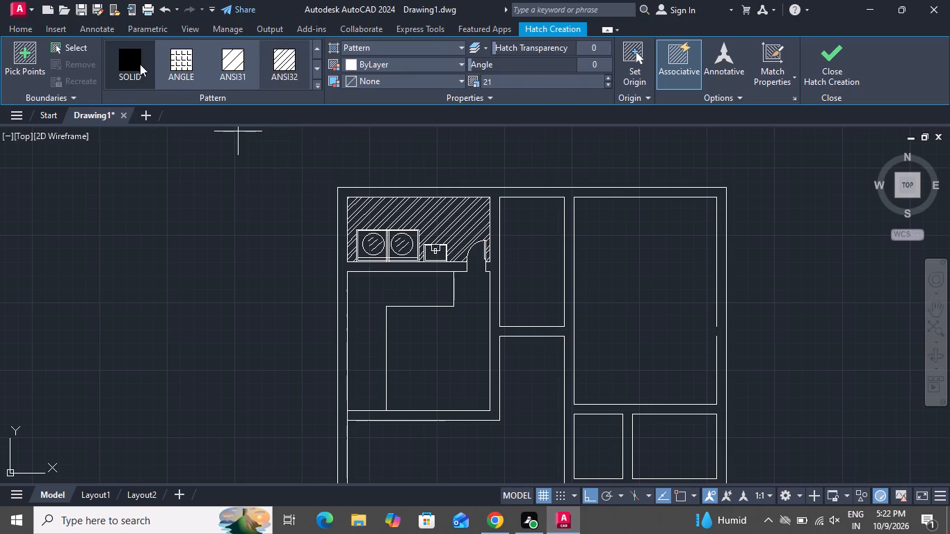
click(140, 63)
click(449, 354)
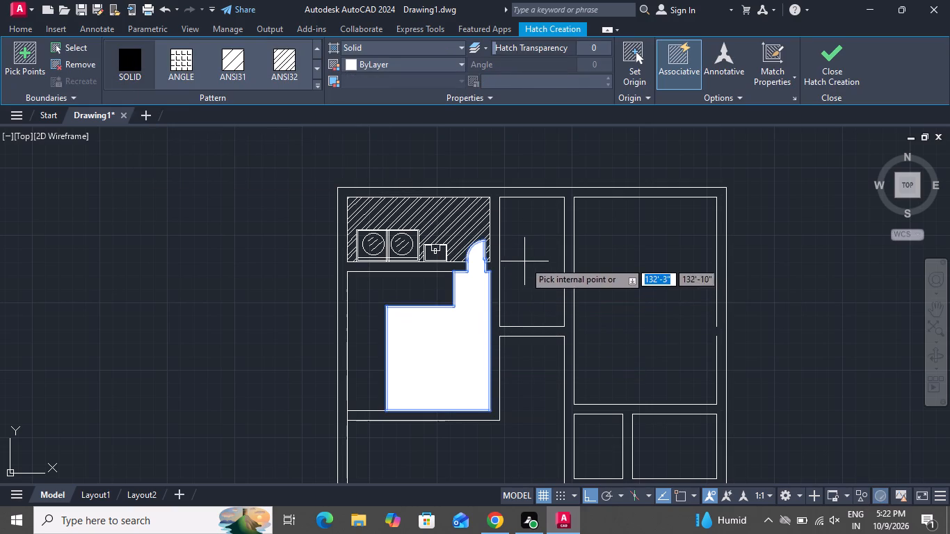
click(433, 63)
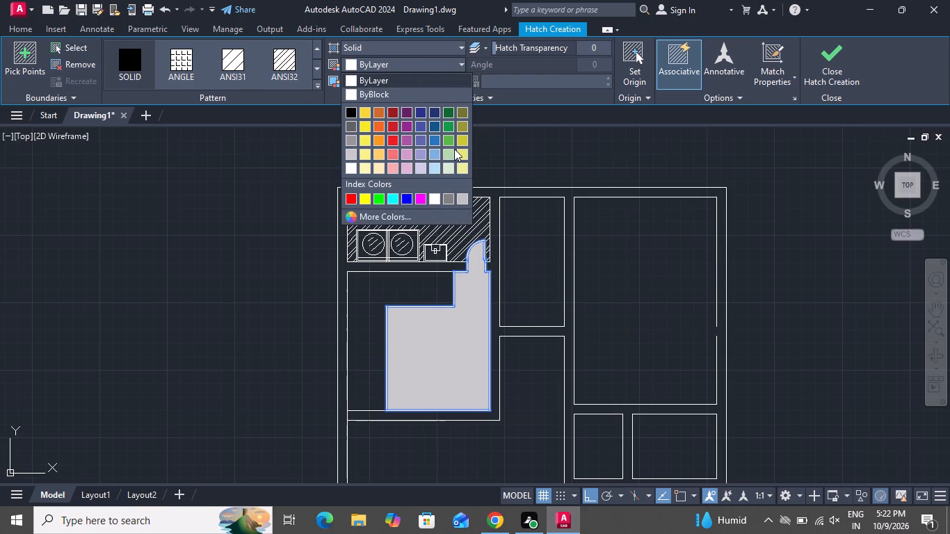
click(352, 149)
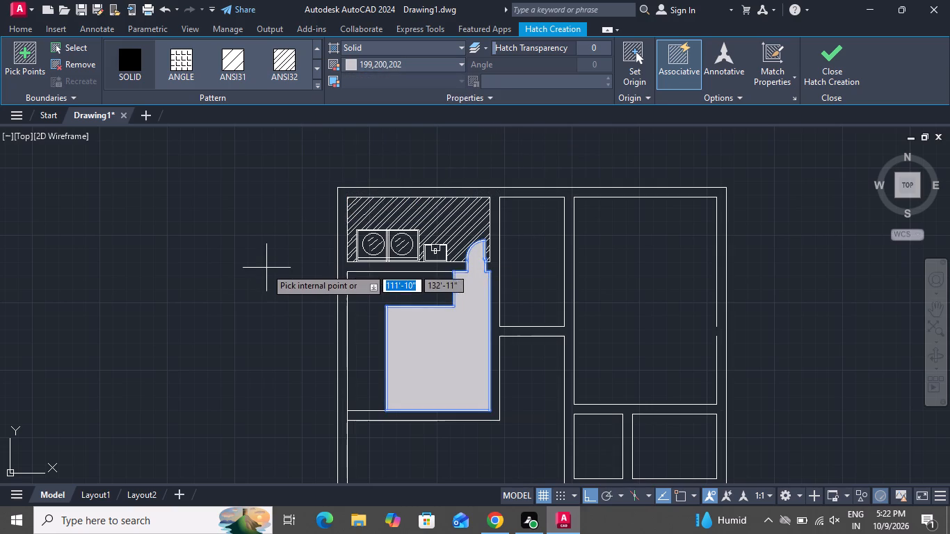
right_click(266, 259)
click(303, 282)
scroll(314, 282, down, 1)
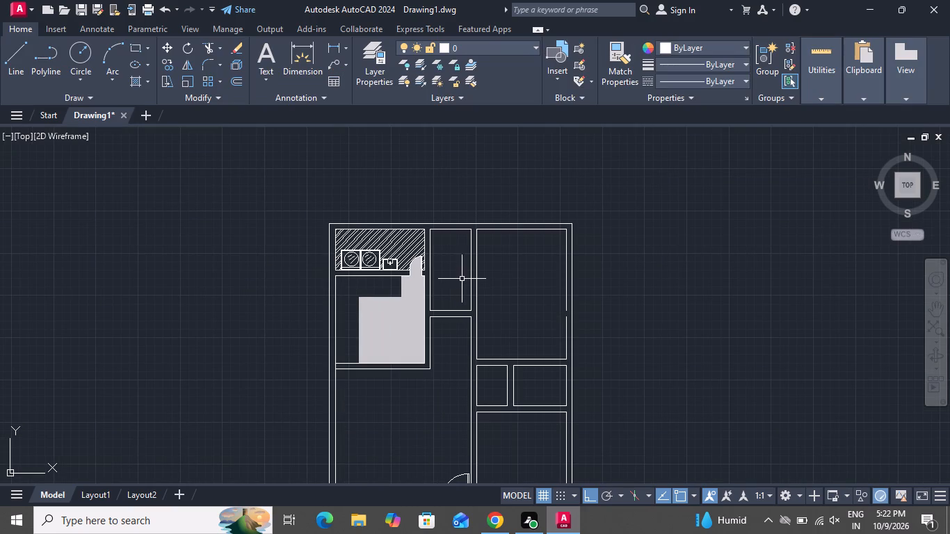
Undo the solid hatch that fills the floor outside the counter and the doorway.
scroll(463, 277, up, 1)
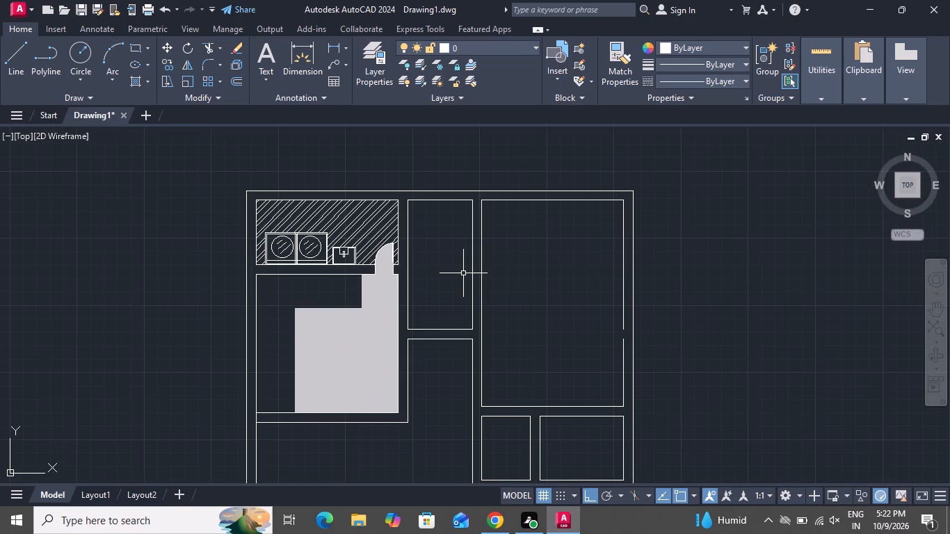
key(ctrl+z)
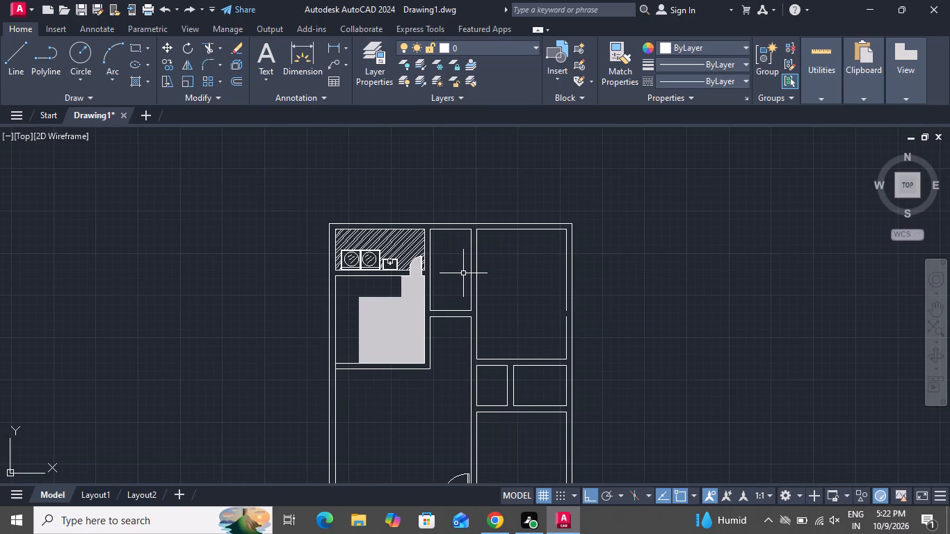
ctrl+scroll(463, 273, up, 1)
key(ctrl+z)
key(ctrl+z)
key(ctrl+z)
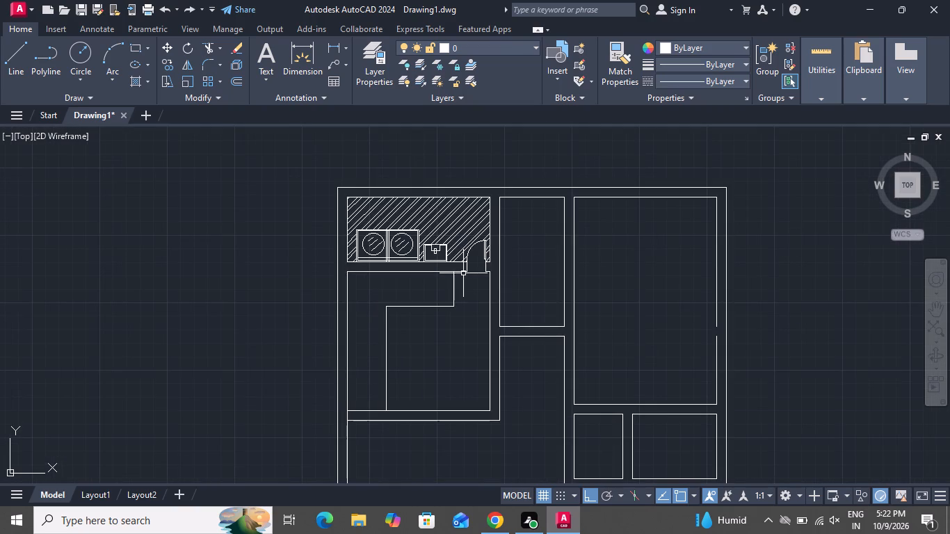
scroll(503, 268, up, 3)
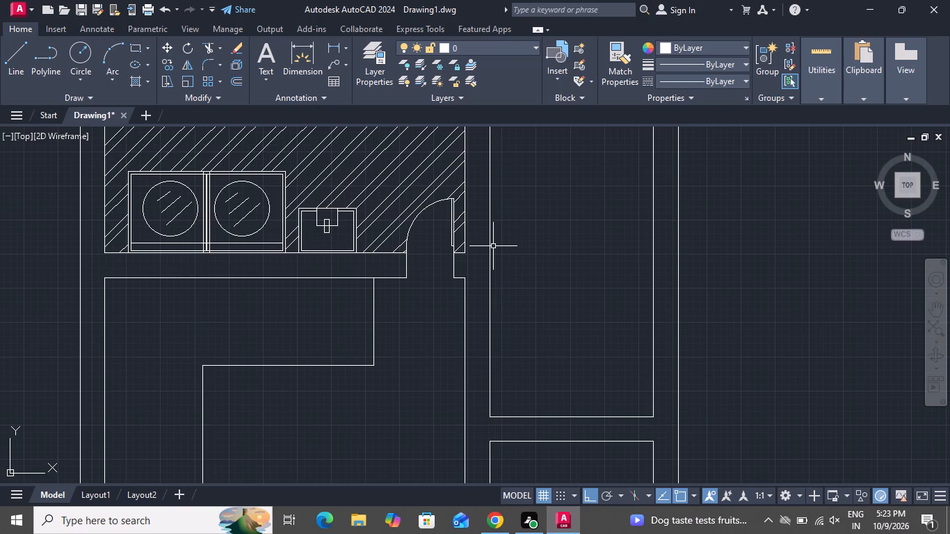
scroll(493, 246, down, 1)
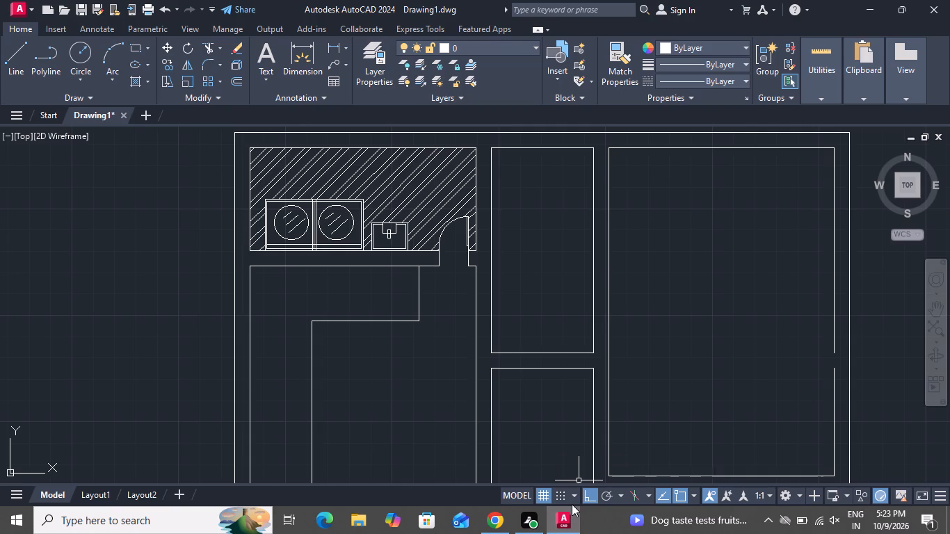
Insert the Door - Imperial block from the tool palettes into the open floor area of the counter room.
text(tp)
key(space)
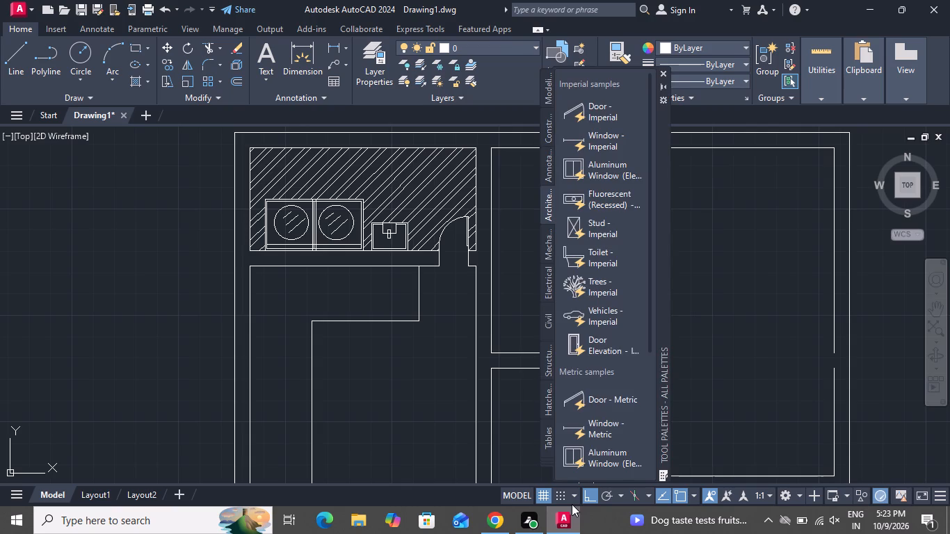
drag(588, 111, 323, 483)
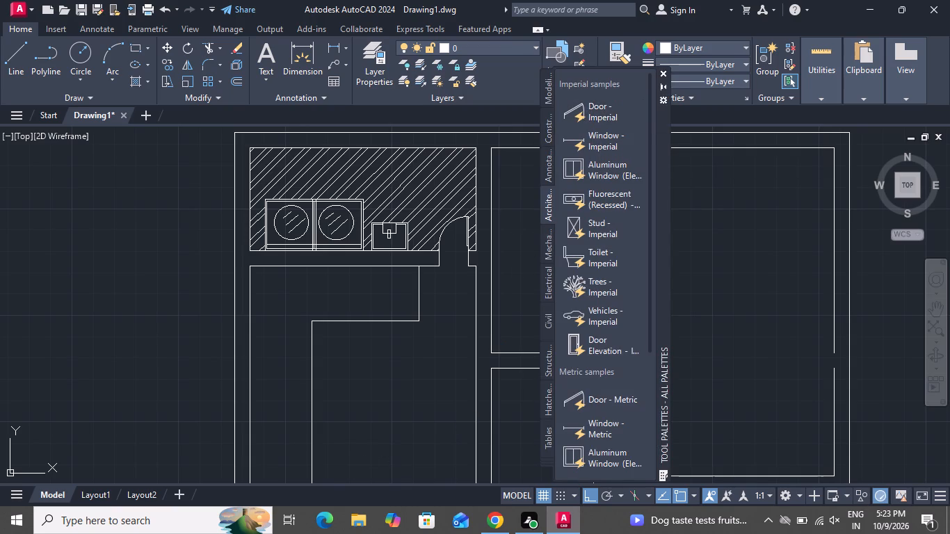
drag(323, 483, 351, 429)
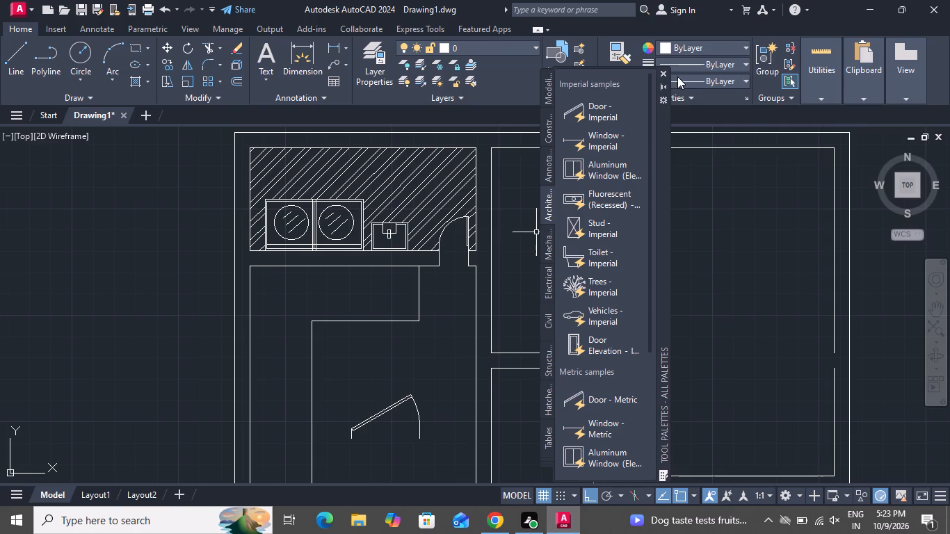
click(667, 70)
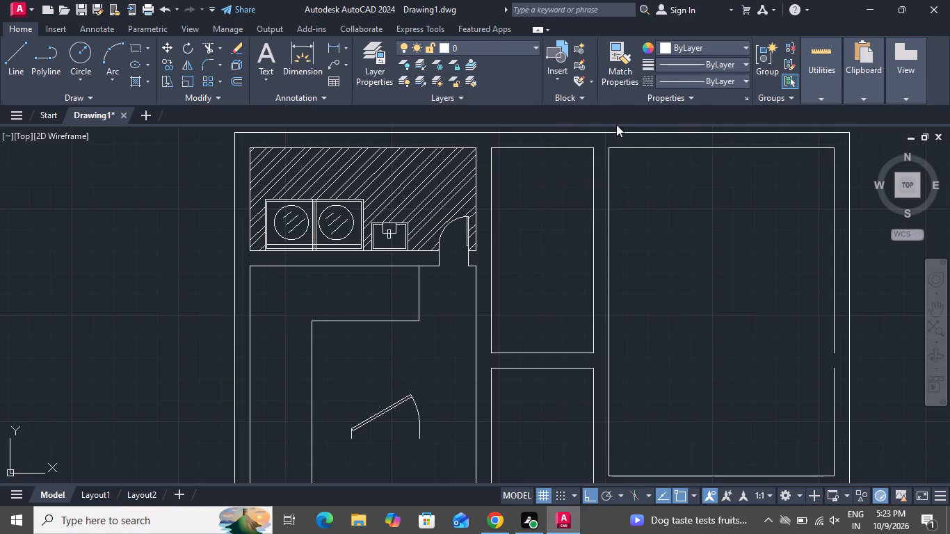
Set the newly placed door block's opening angle to Open 90º.
click(362, 421)
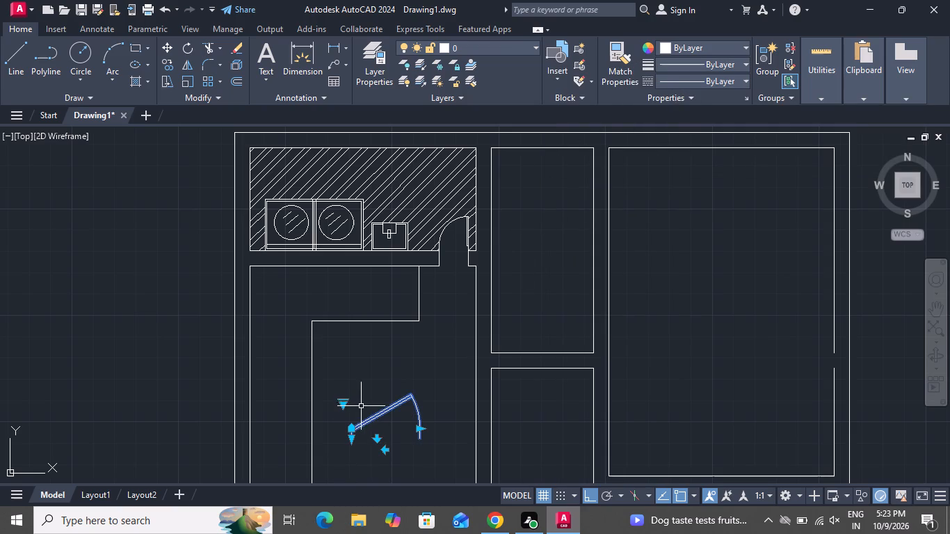
click(347, 404)
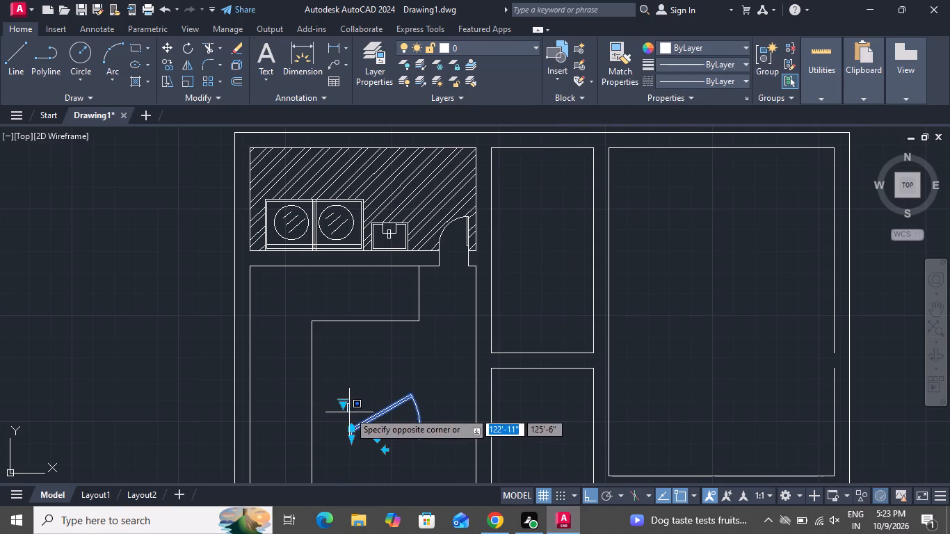
click(343, 399)
click(343, 402)
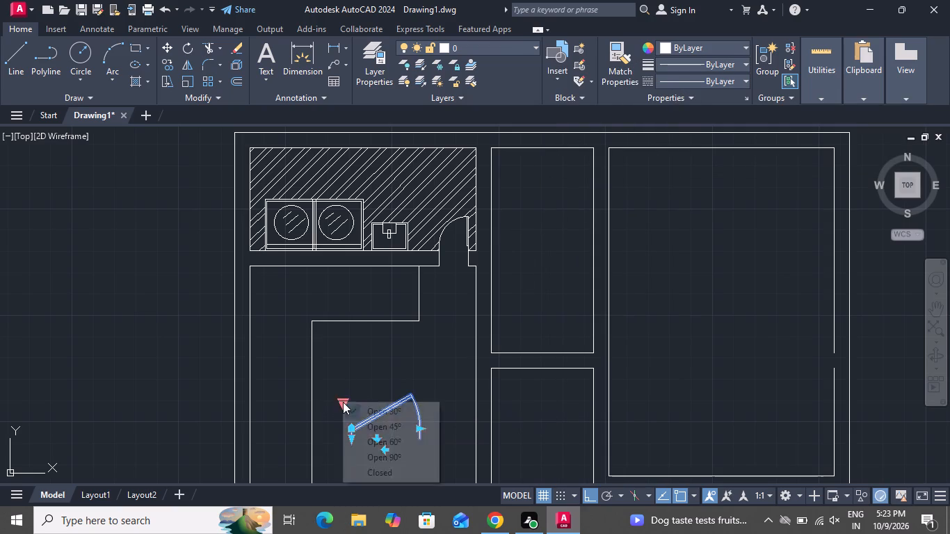
click(365, 450)
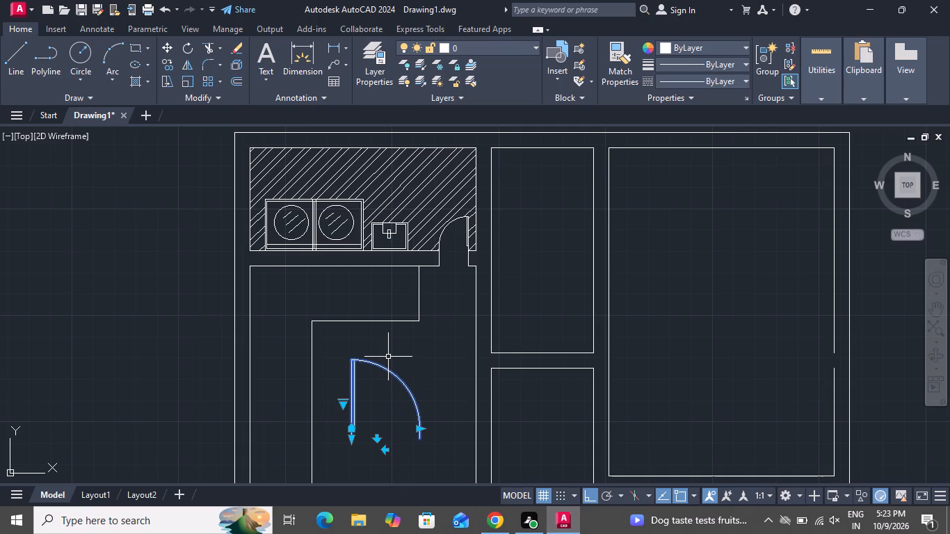
scroll(852, 263, down, 2)
scroll(757, 301, down, 2)
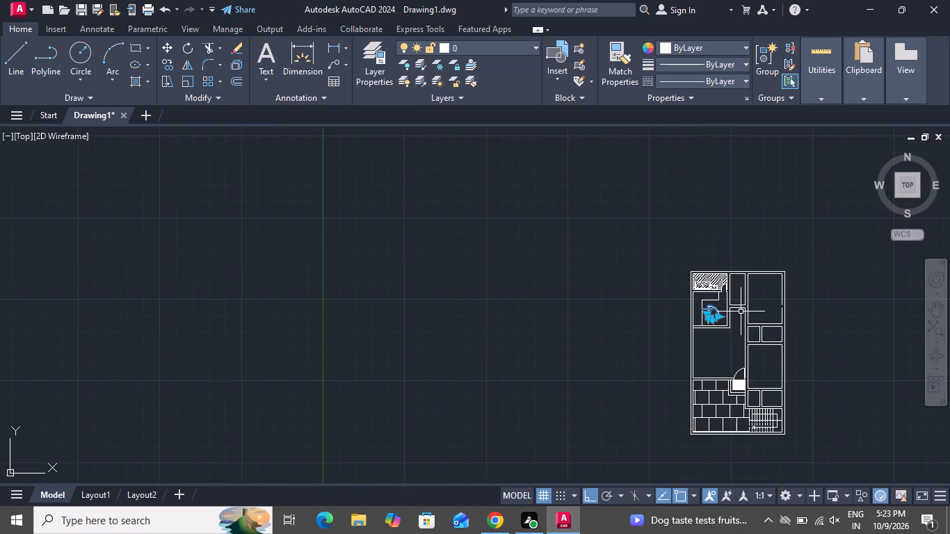
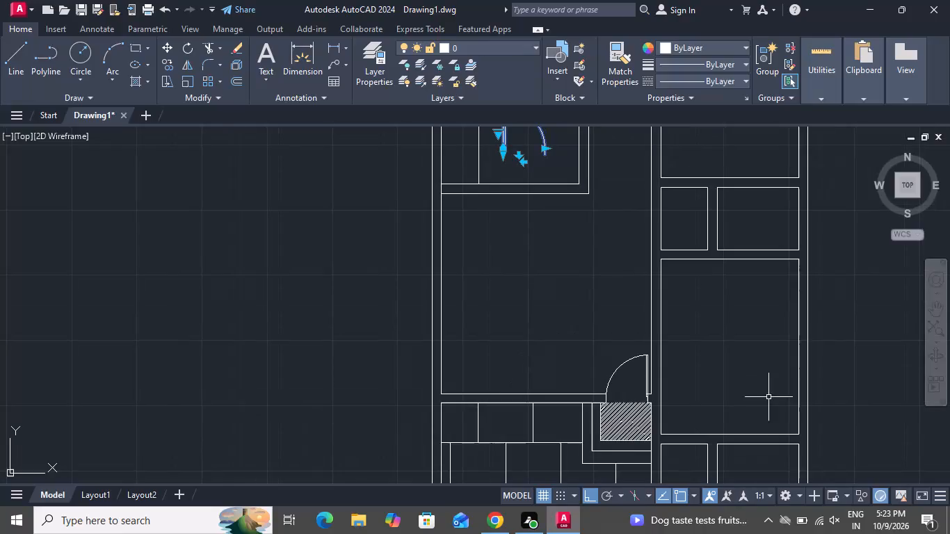
Rotate the newly placed door block in the counter room to 270° about its hinge corner.
scroll(788, 266, down, 2)
scroll(782, 285, up, 1)
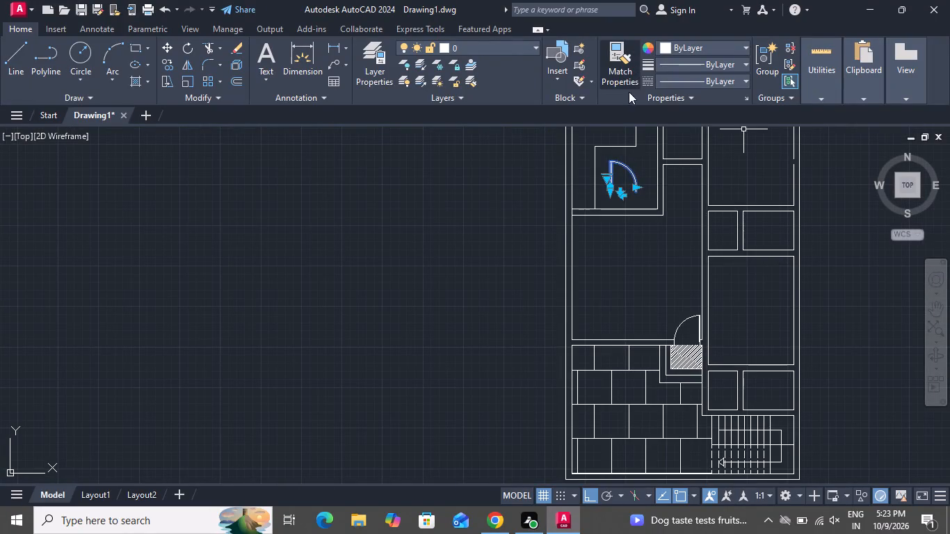
scroll(624, 132, up, 3)
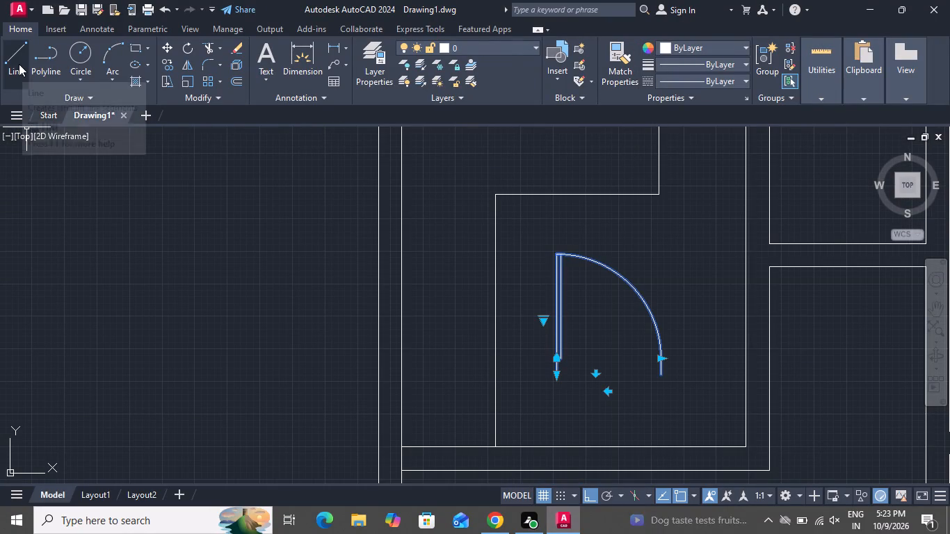
click(193, 49)
click(559, 357)
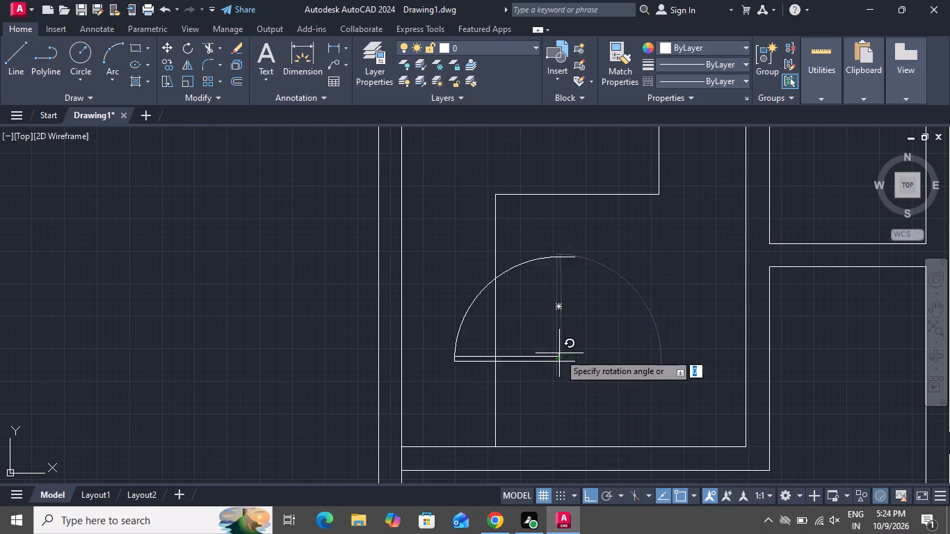
click(533, 413)
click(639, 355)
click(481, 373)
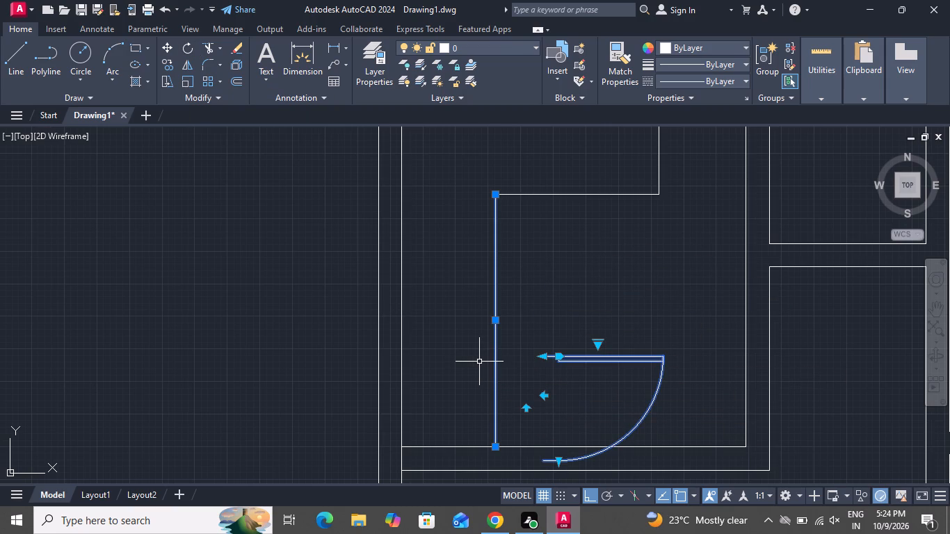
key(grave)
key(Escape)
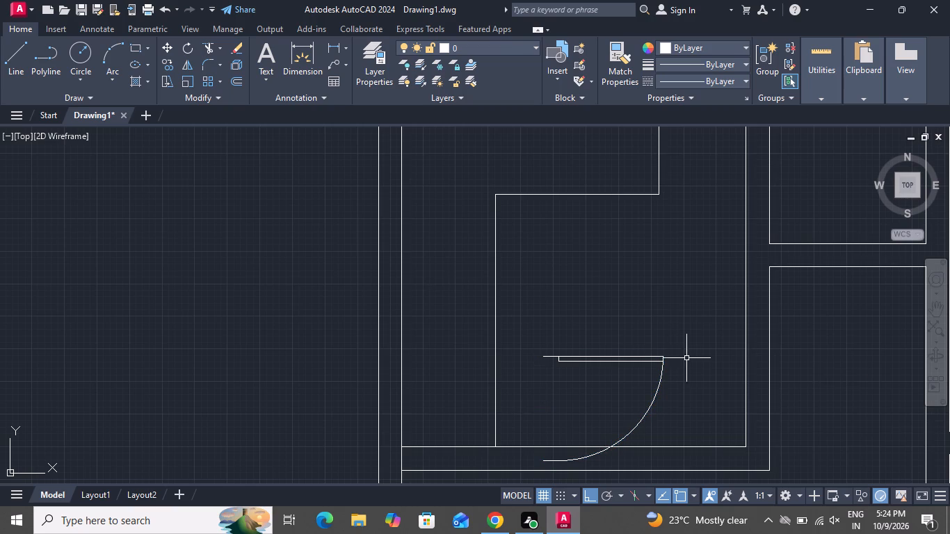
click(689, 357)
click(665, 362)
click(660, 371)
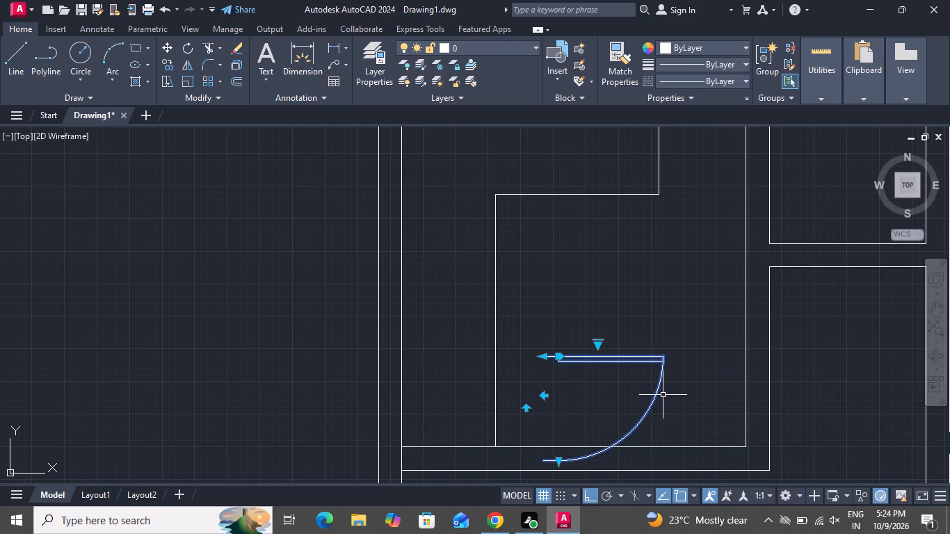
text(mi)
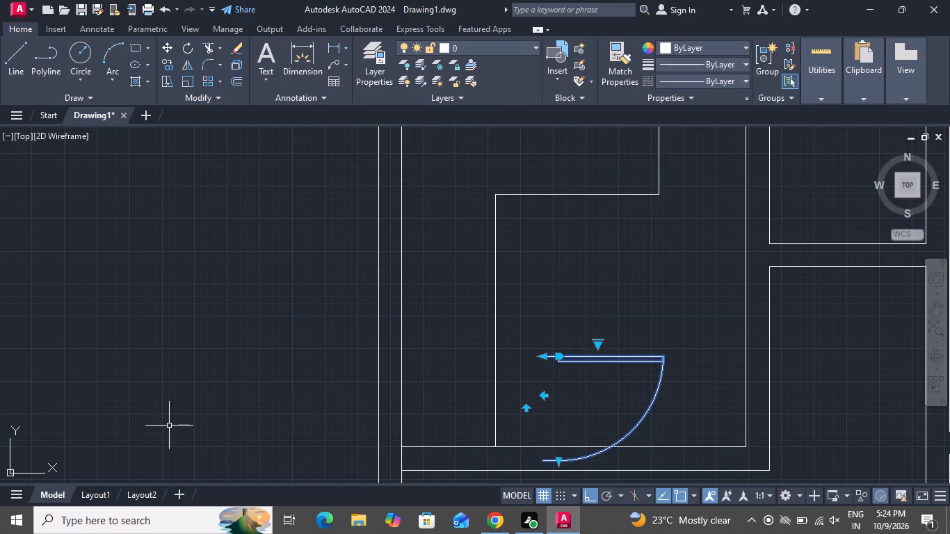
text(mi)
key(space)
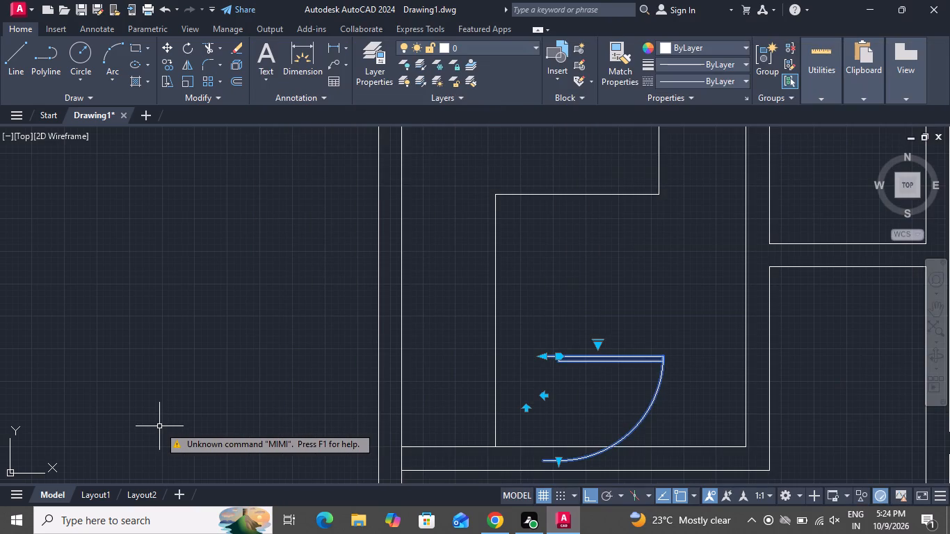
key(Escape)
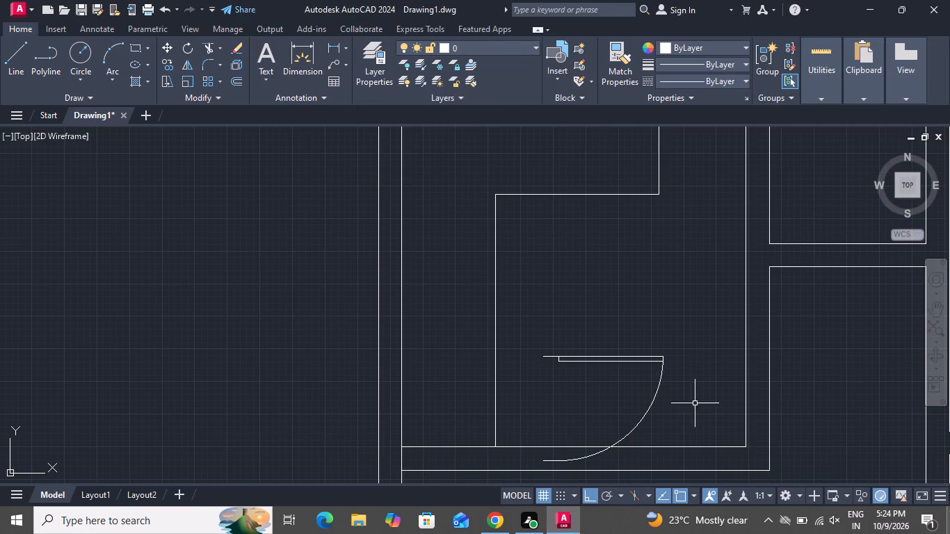
Mirror the rotated door block about the horizontal line along its door leaf, erasing the source object.
drag(679, 341, 671, 350)
click(609, 365)
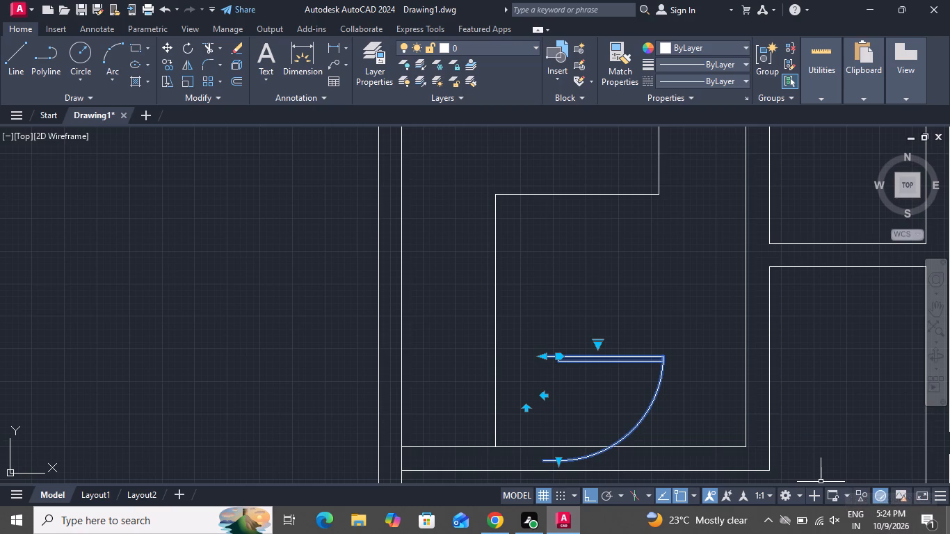
key(m)
text(i)
key(space)
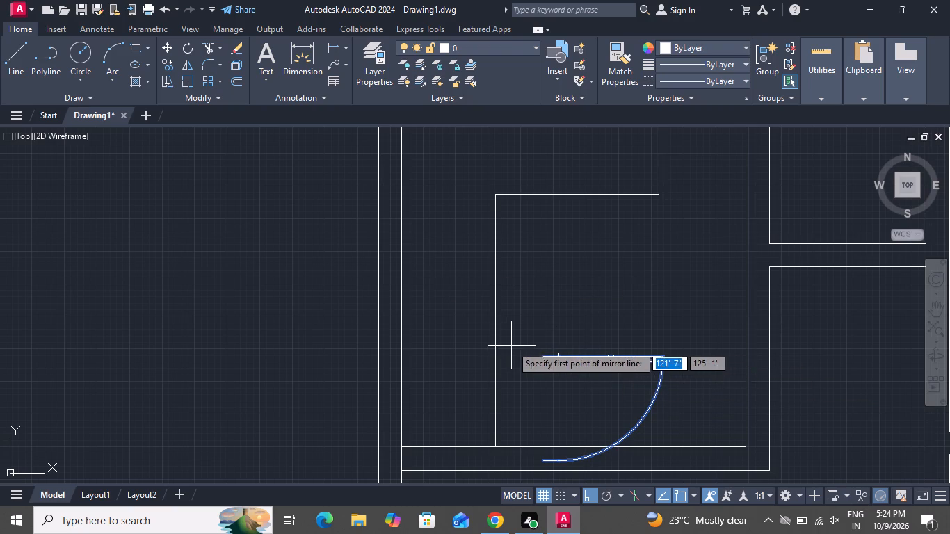
click(539, 357)
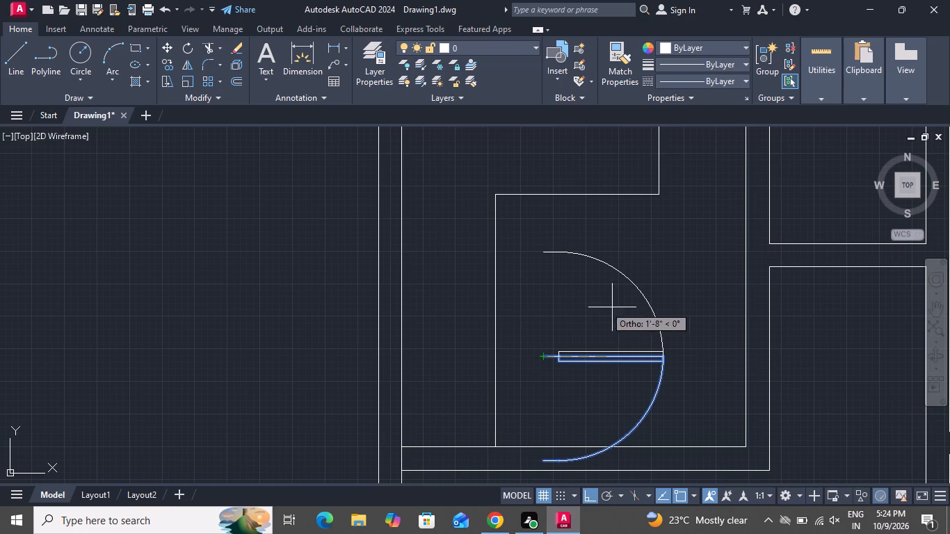
click(668, 314)
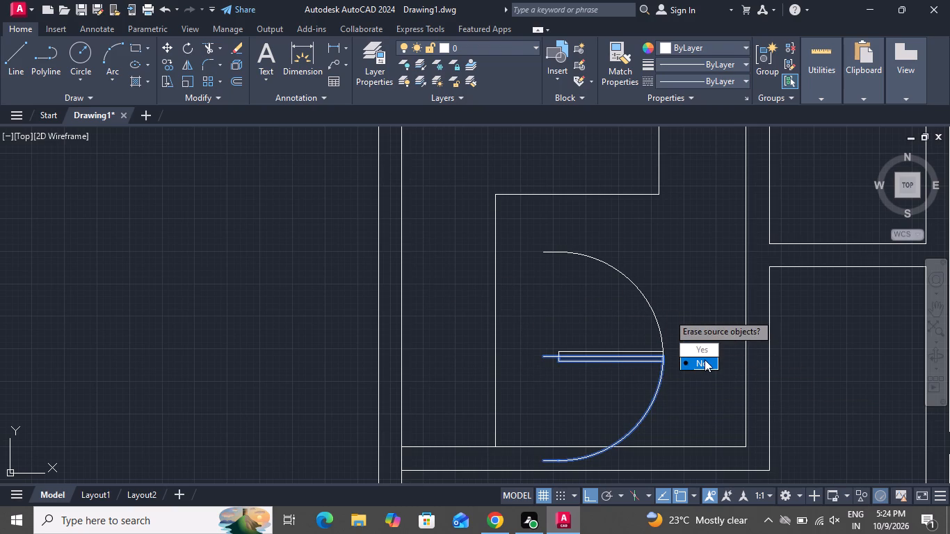
drag(705, 348, 668, 314)
Move the mirrored door block by its hinge-side frame end onto the narrow room's west wall face, just above the room's bottom corner.
drag(662, 288, 637, 332)
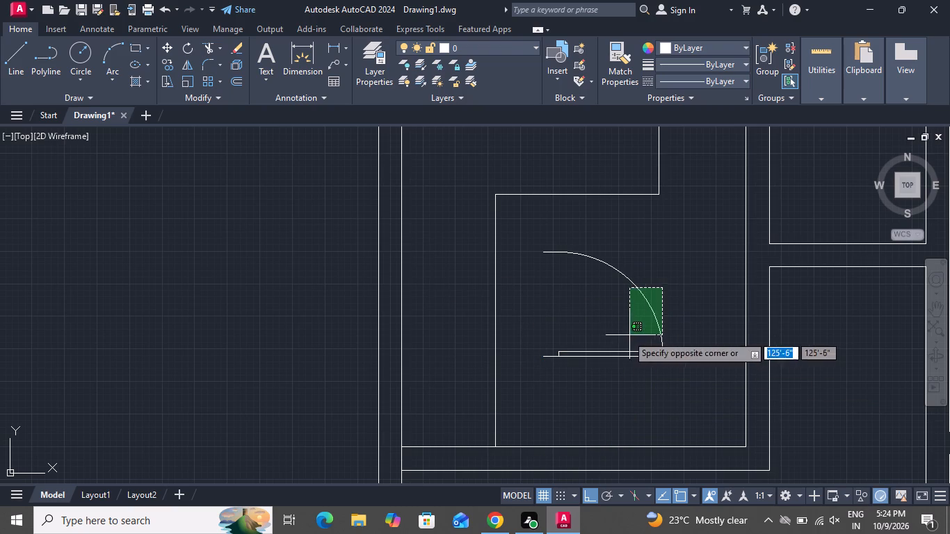
click(626, 336)
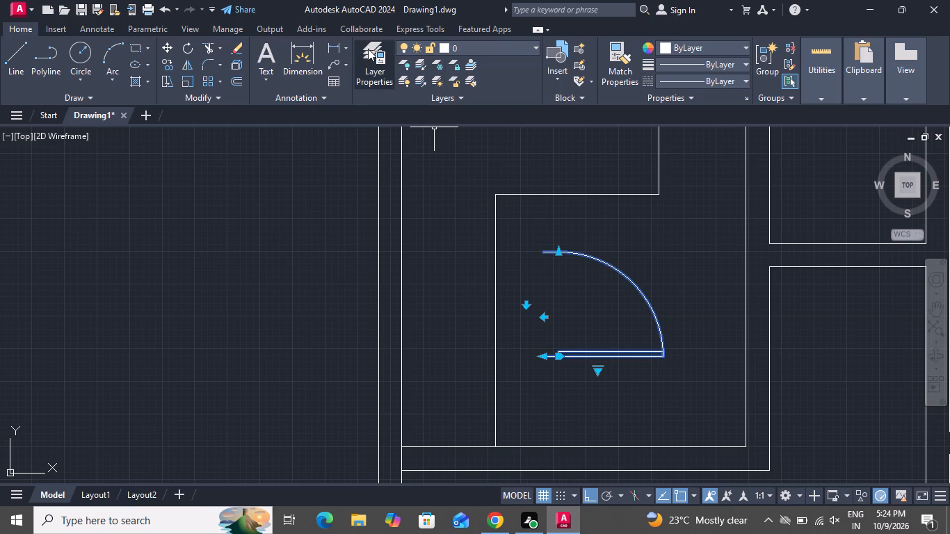
click(168, 40)
click(161, 47)
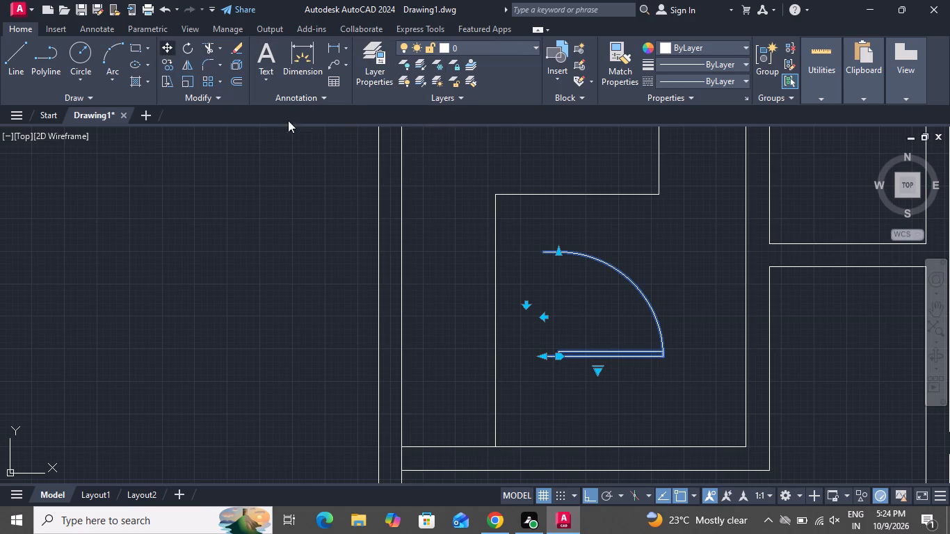
click(541, 353)
scroll(587, 321, down, 4)
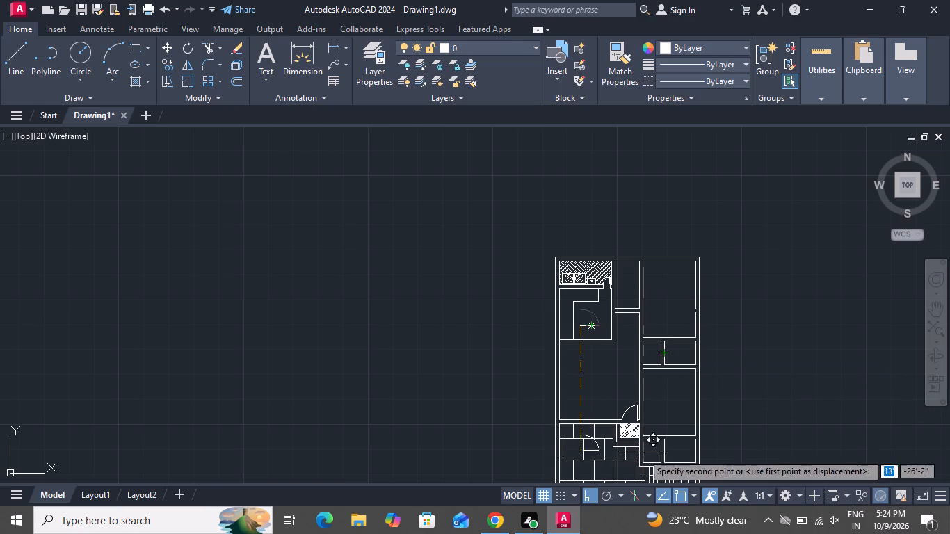
click(590, 487)
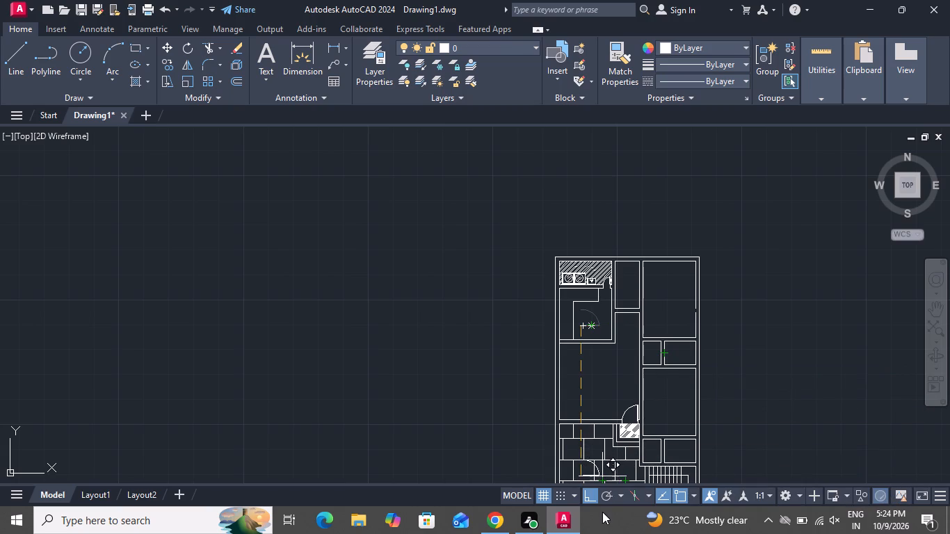
click(591, 492)
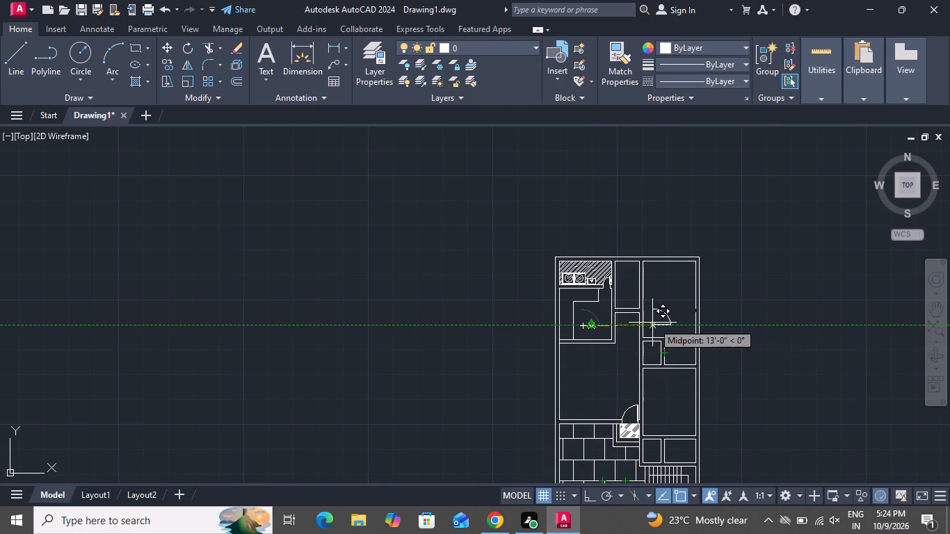
scroll(652, 319, up, 2)
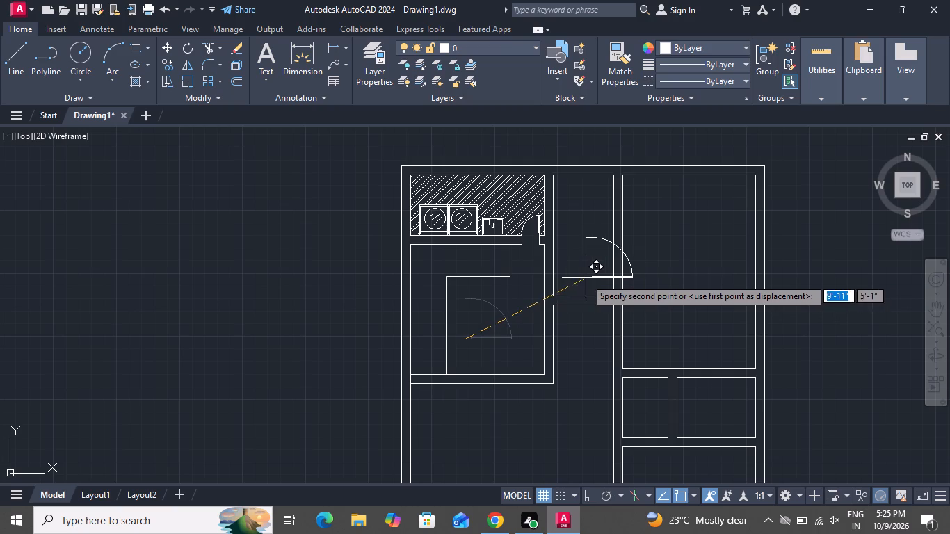
scroll(570, 278, up, 4)
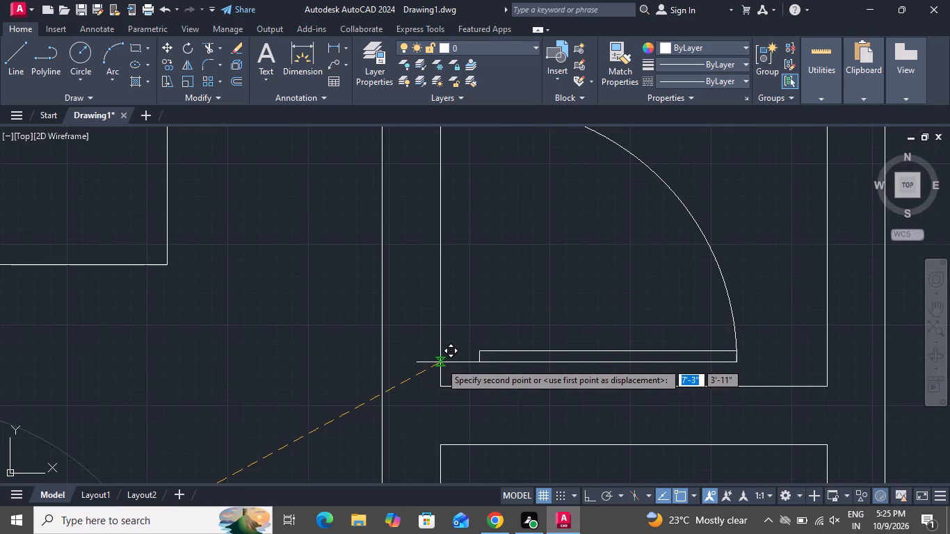
click(440, 362)
Draw two 9" jamb lines across the wall between the counter room and narrow room, one at each end of the moved door.
scroll(497, 397, up, 1)
scroll(497, 397, down, 3)
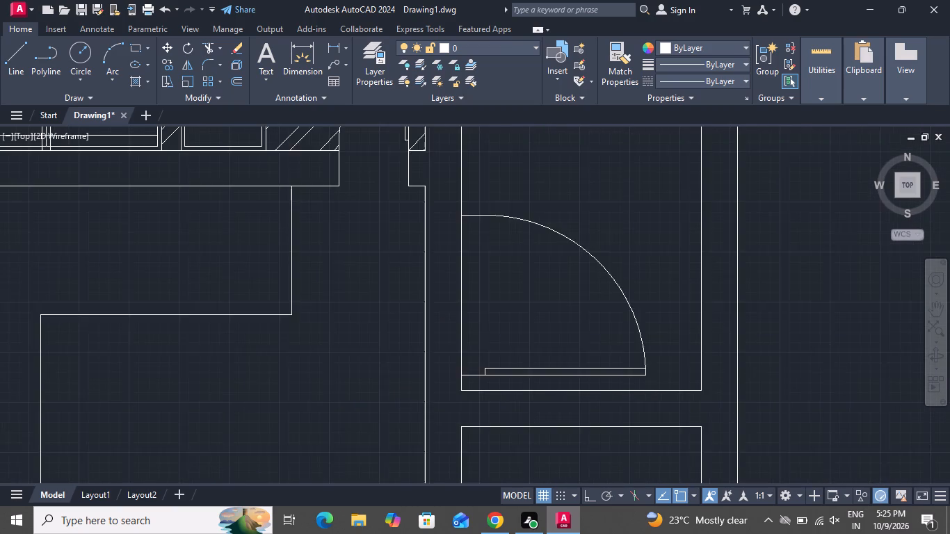
click(21, 57)
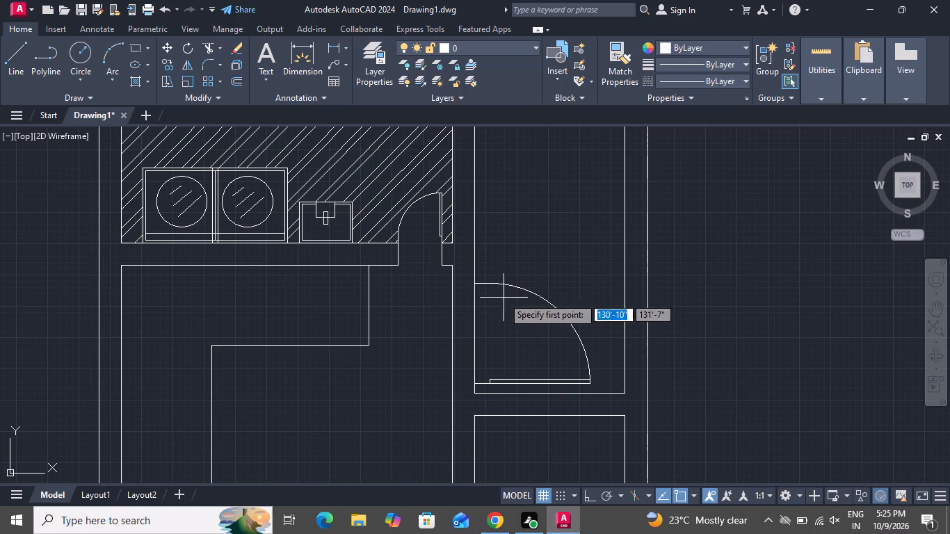
click(475, 282)
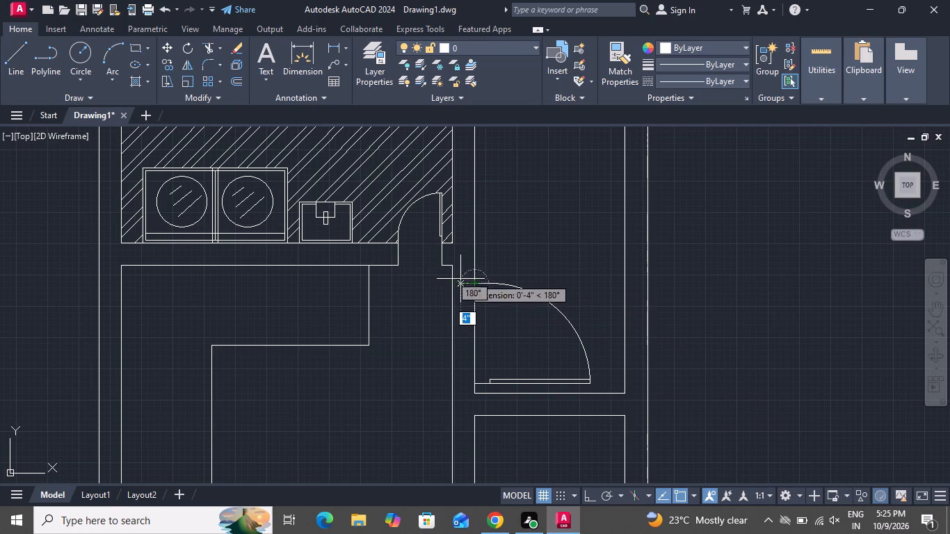
click(451, 284)
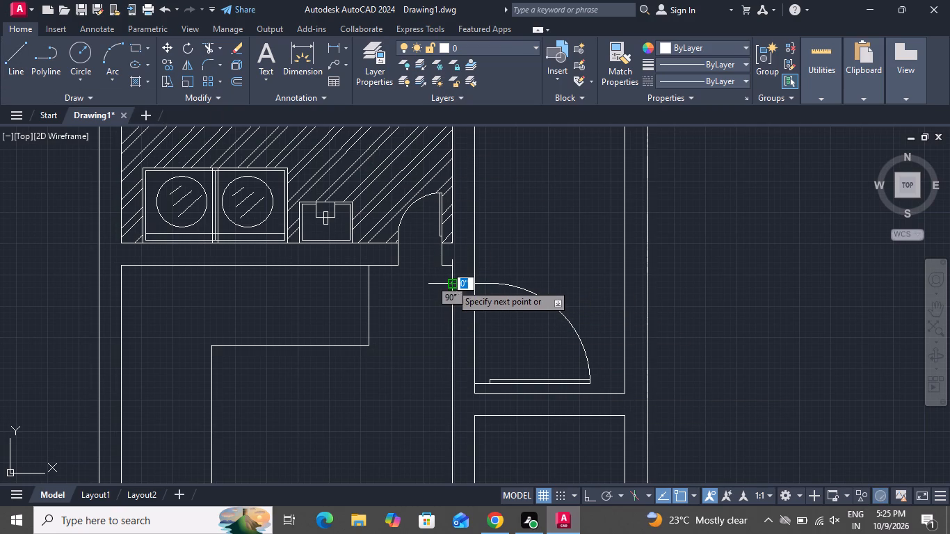
right_click(451, 283)
click(496, 311)
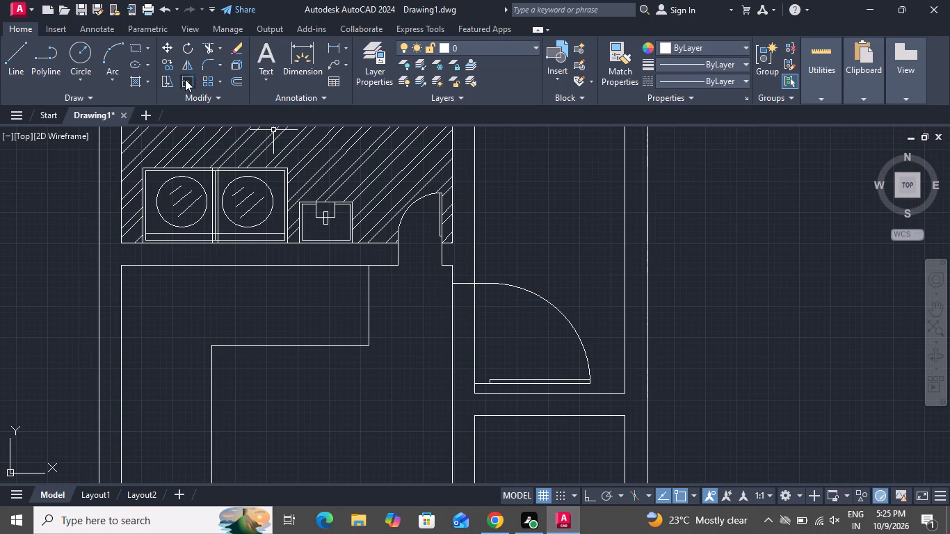
click(30, 57)
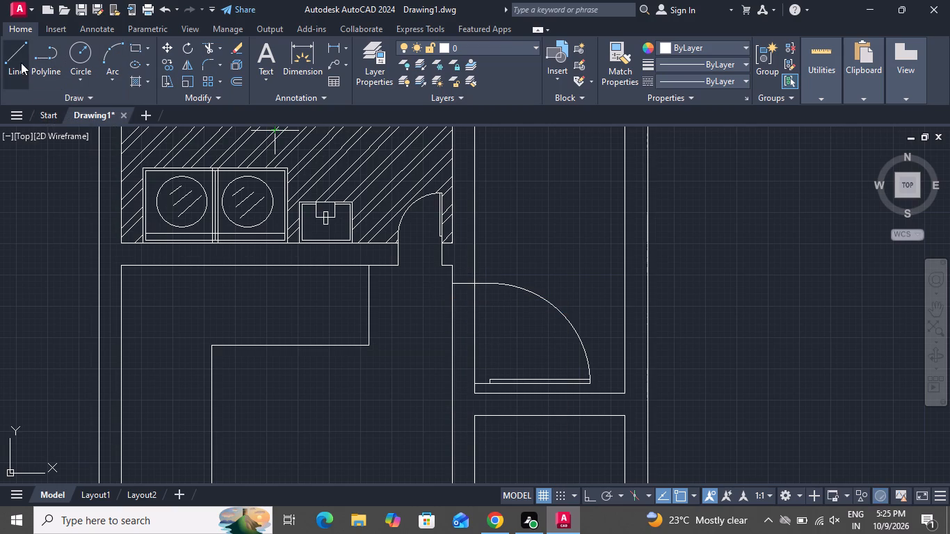
click(21, 63)
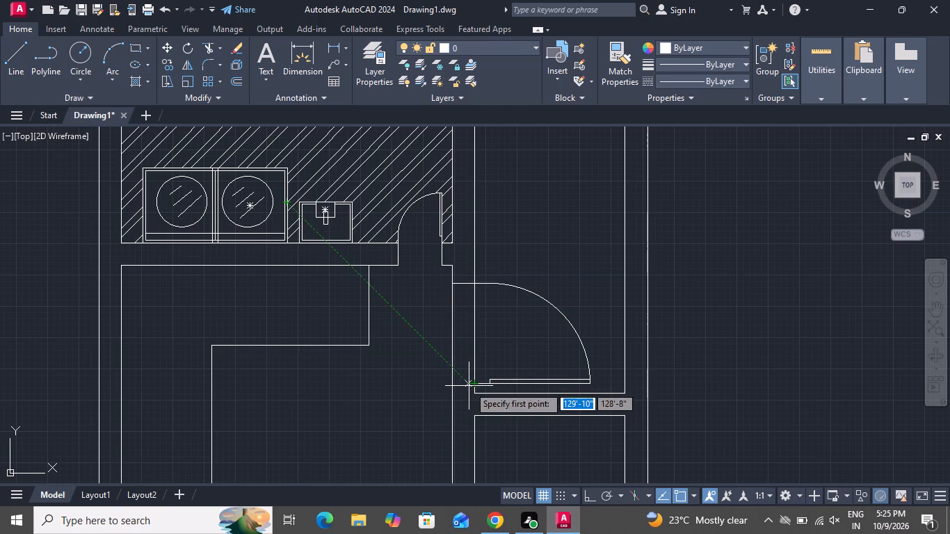
click(476, 386)
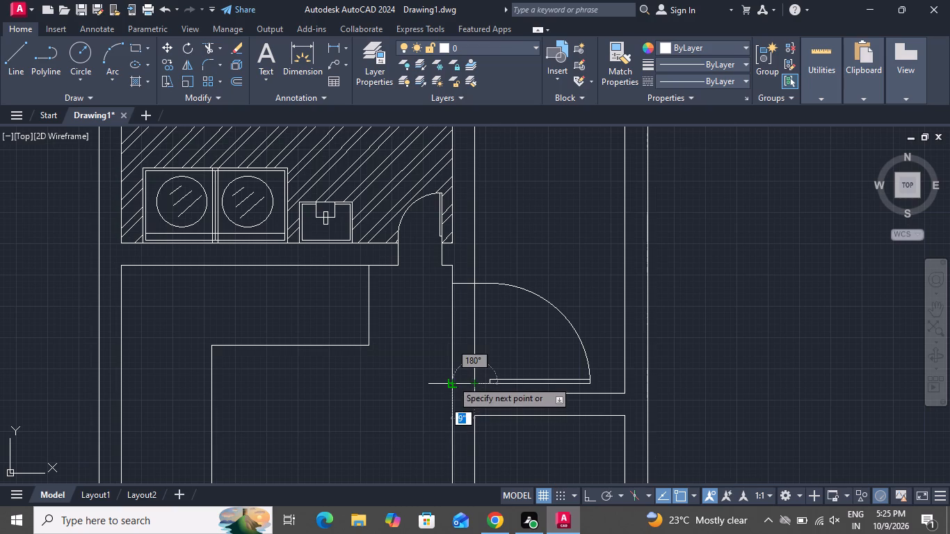
click(452, 380)
right_click(452, 380)
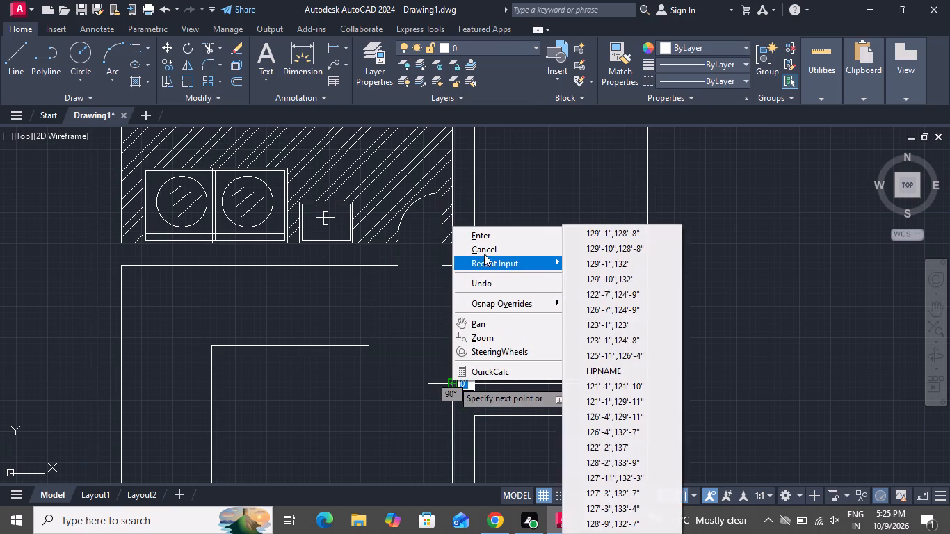
click(487, 241)
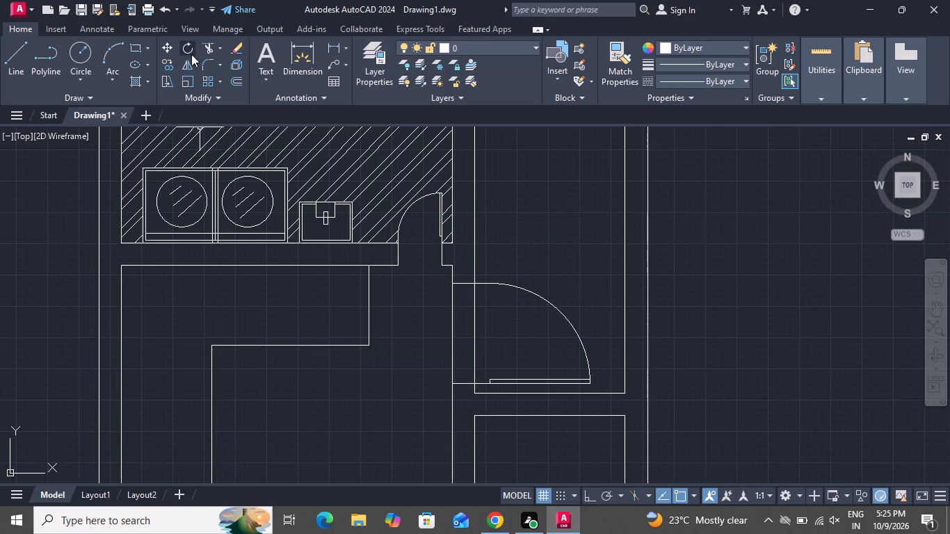
Trim both wall lines between the two jamb lines to open the doorway between the counter room and narrow room.
click(207, 39)
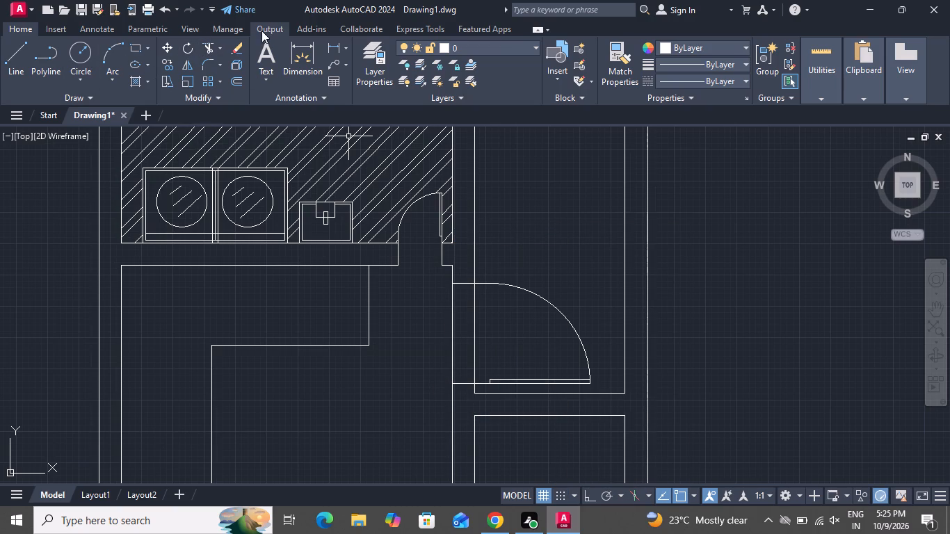
click(206, 43)
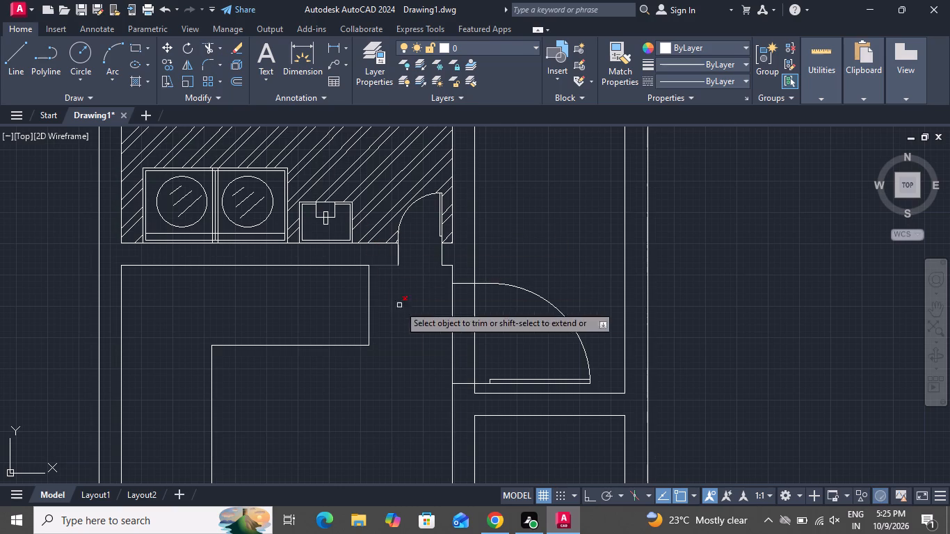
click(487, 348)
click(442, 332)
right_click(450, 320)
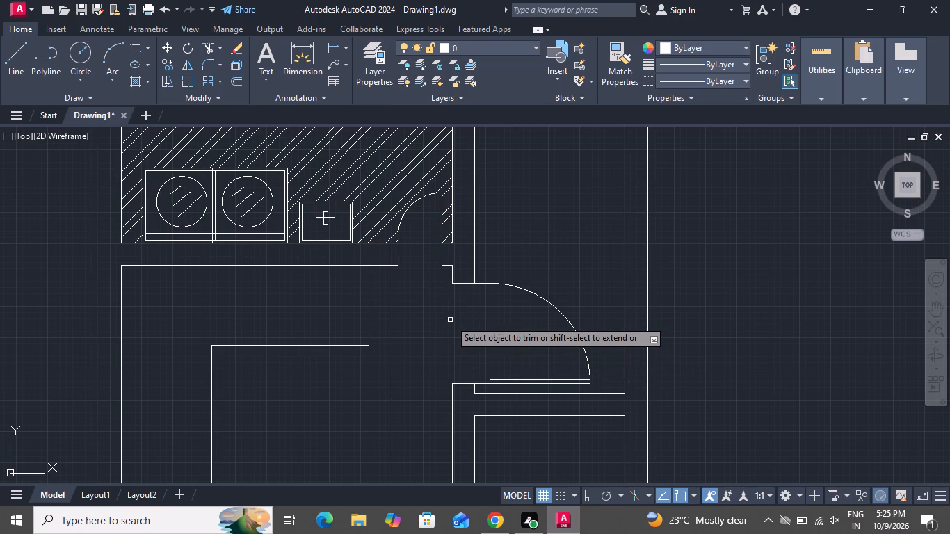
click(499, 149)
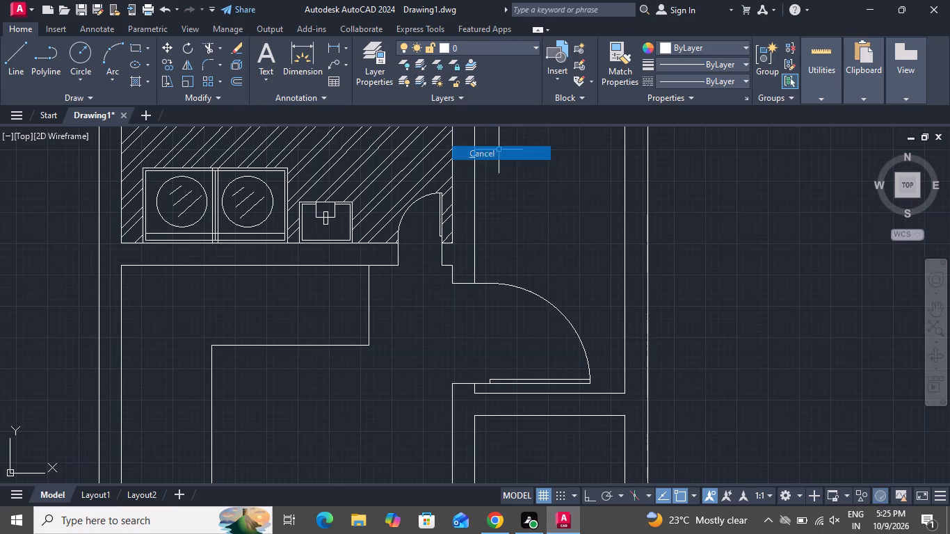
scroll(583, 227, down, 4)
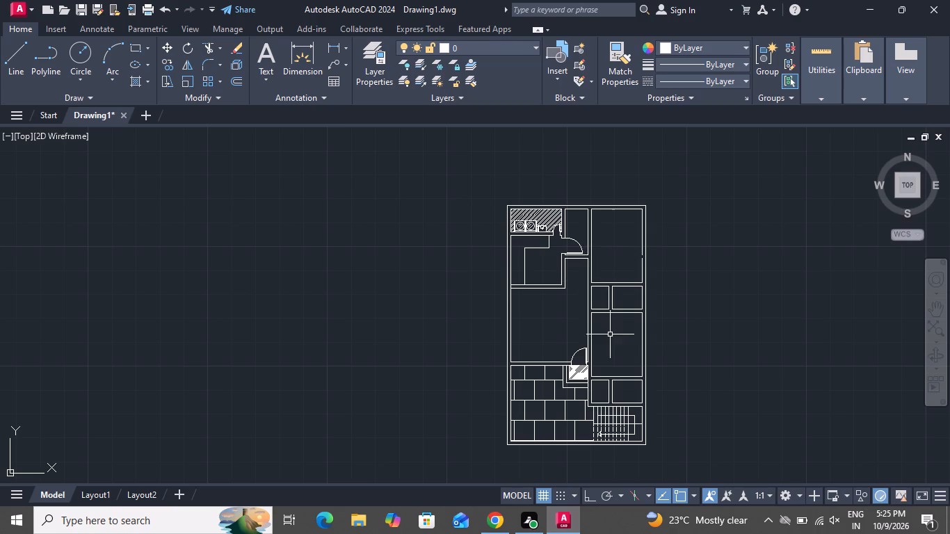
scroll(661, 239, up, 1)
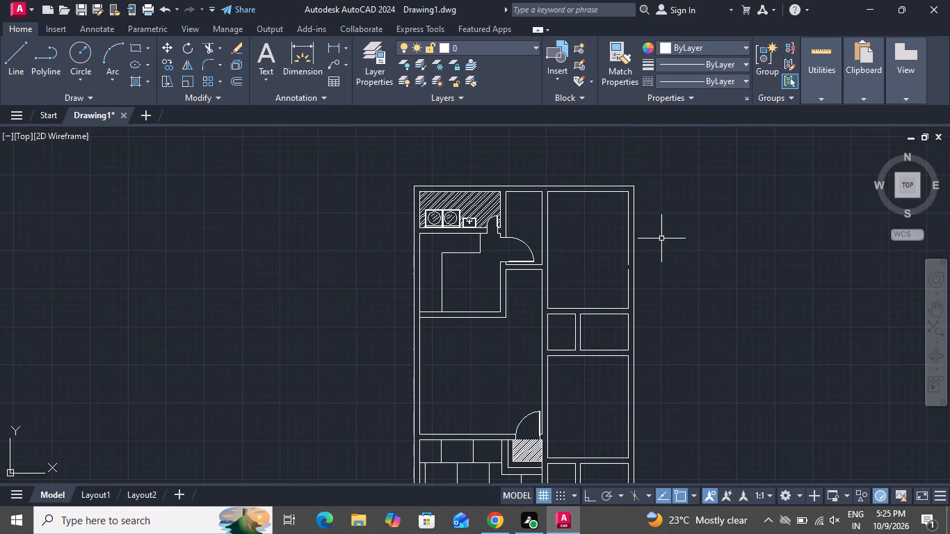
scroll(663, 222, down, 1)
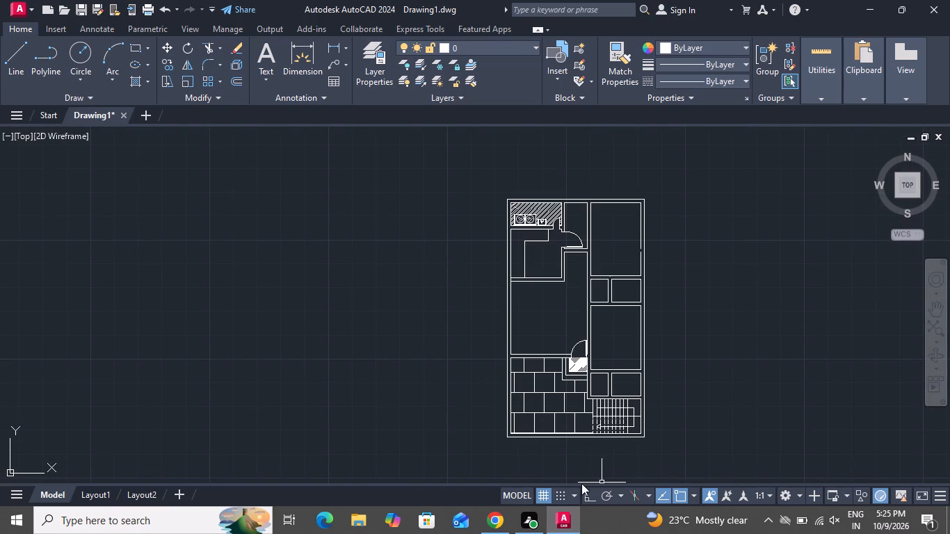
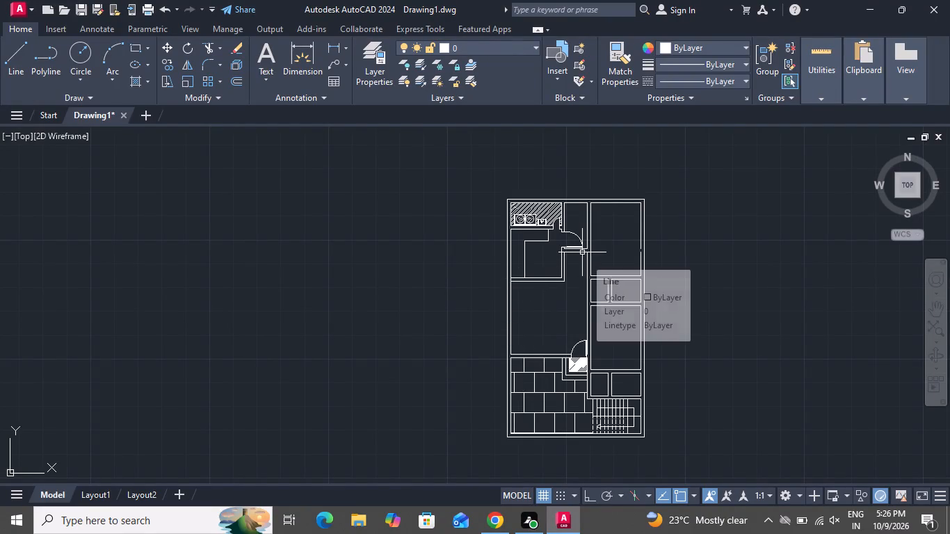
Draw a three-segment line outlining a rectangle about 1'-10" deep in the northeast corner of the plan's upper-right room.
click(7, 44)
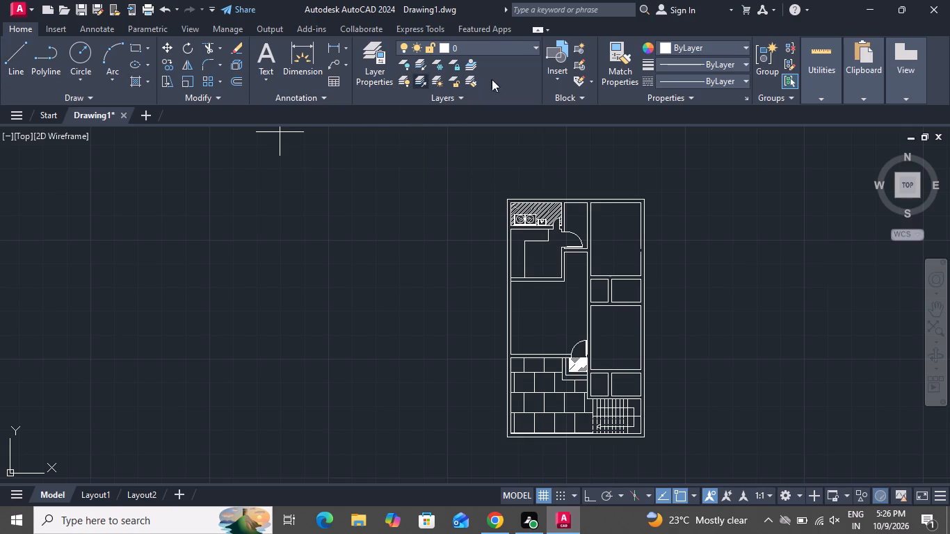
scroll(609, 222, up, 2)
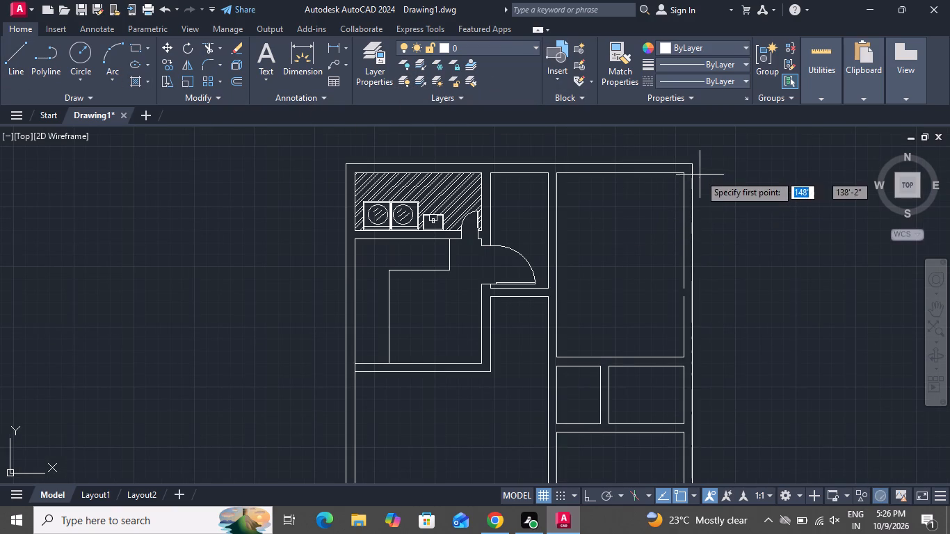
click(686, 170)
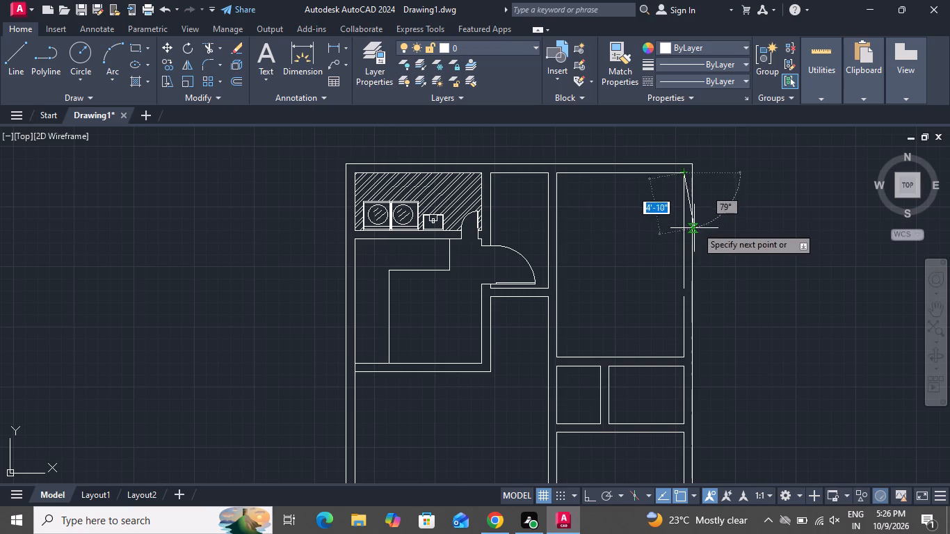
click(682, 194)
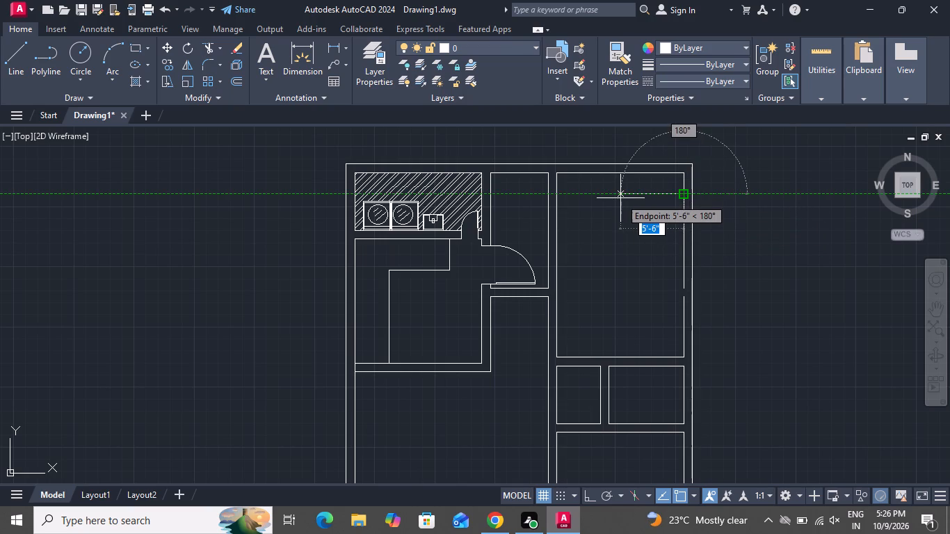
click(604, 197)
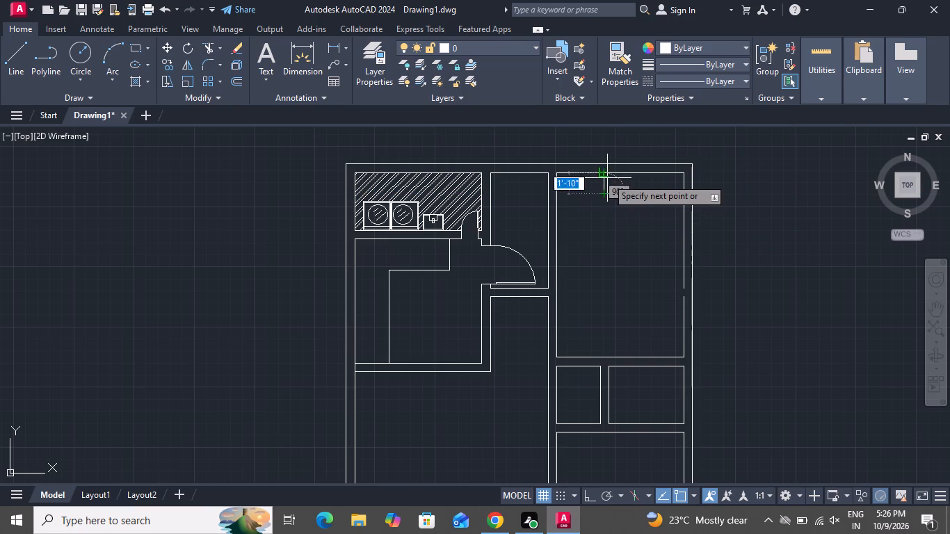
click(607, 175)
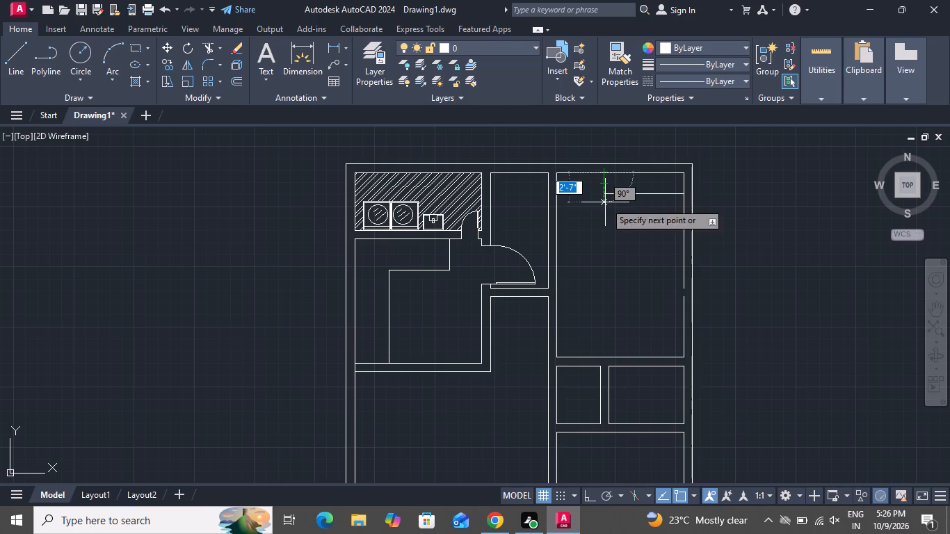
right_click(604, 243)
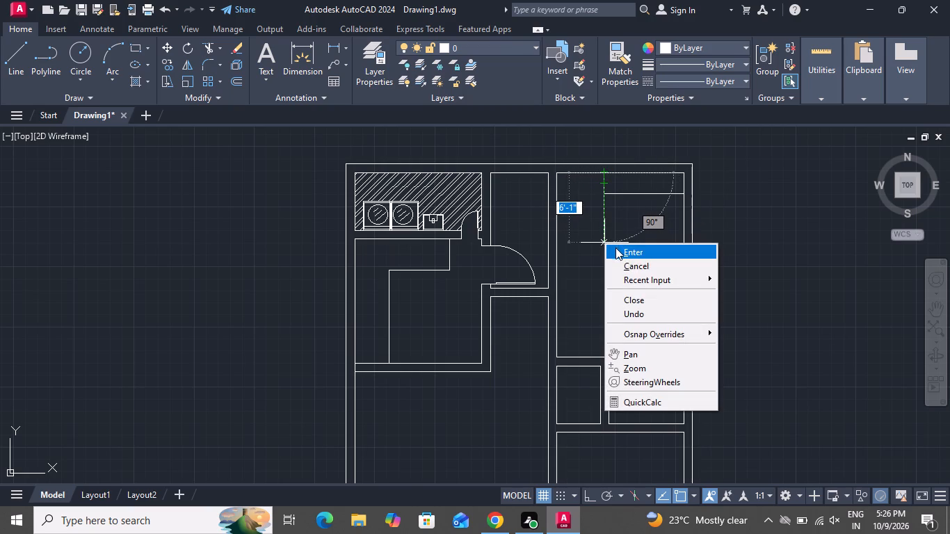
click(615, 261)
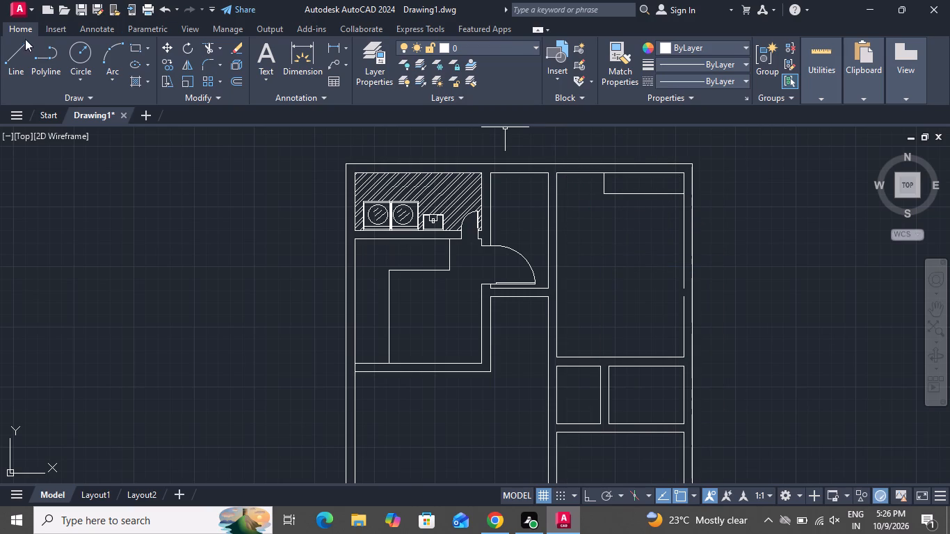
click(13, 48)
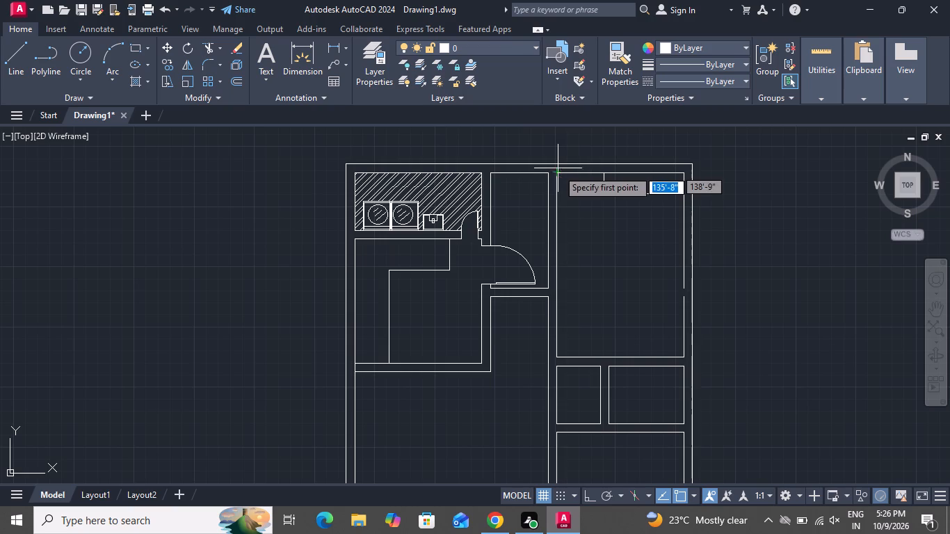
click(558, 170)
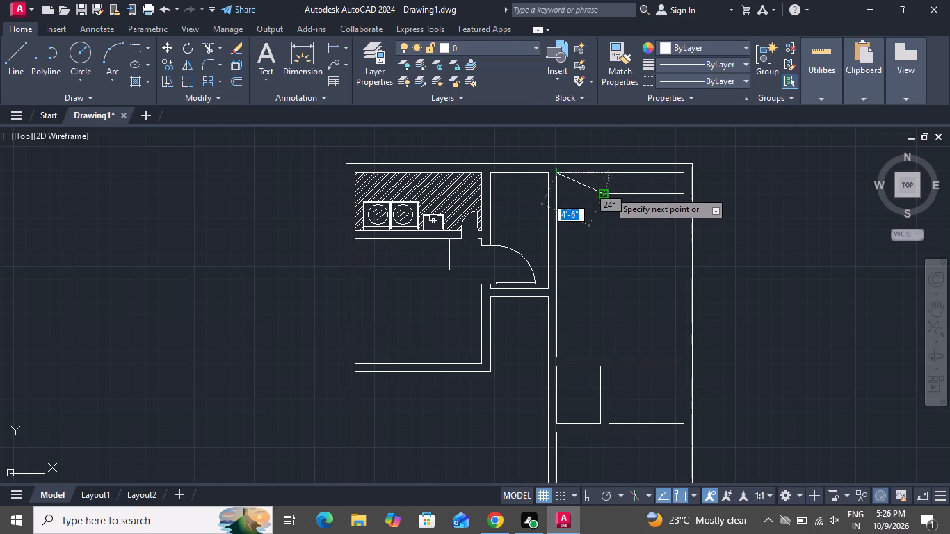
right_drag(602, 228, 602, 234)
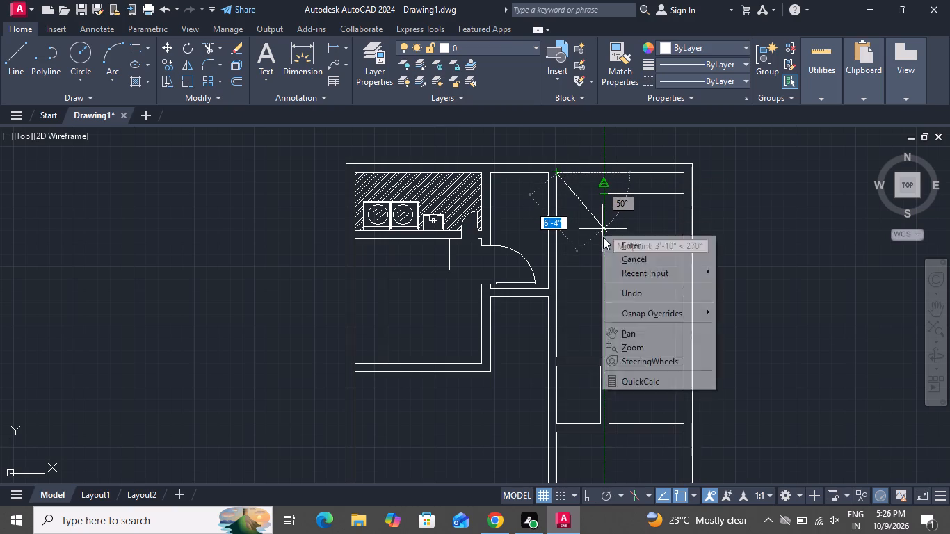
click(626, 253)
Draw three concentric circles in the empty space east of the floor plan, the outermost about 11'-4" in radius.
scroll(634, 252, down, 3)
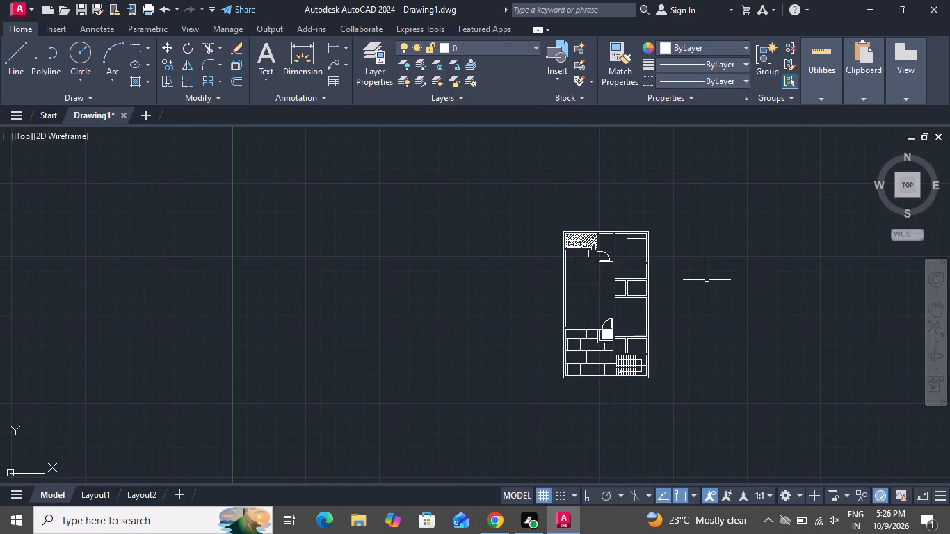
scroll(718, 276, down, 1)
scroll(718, 276, up, 3)
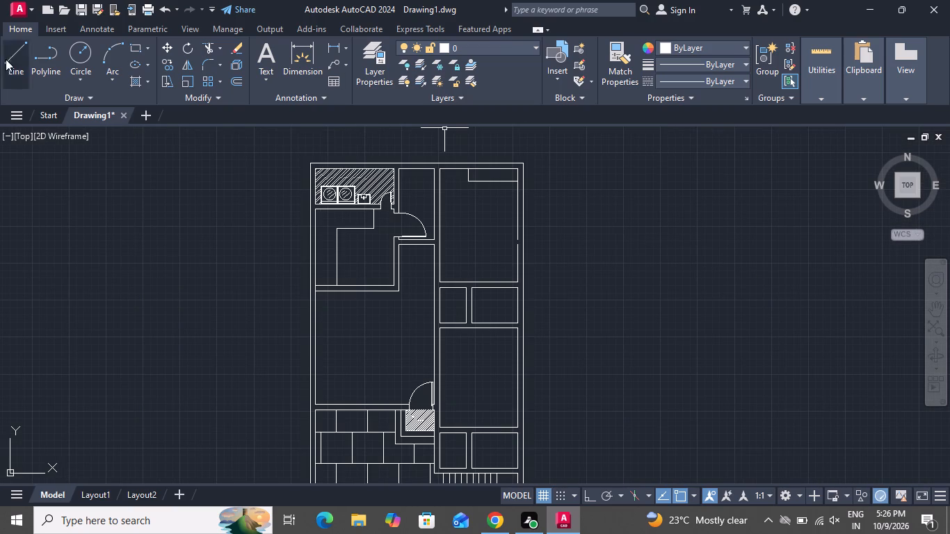
click(90, 63)
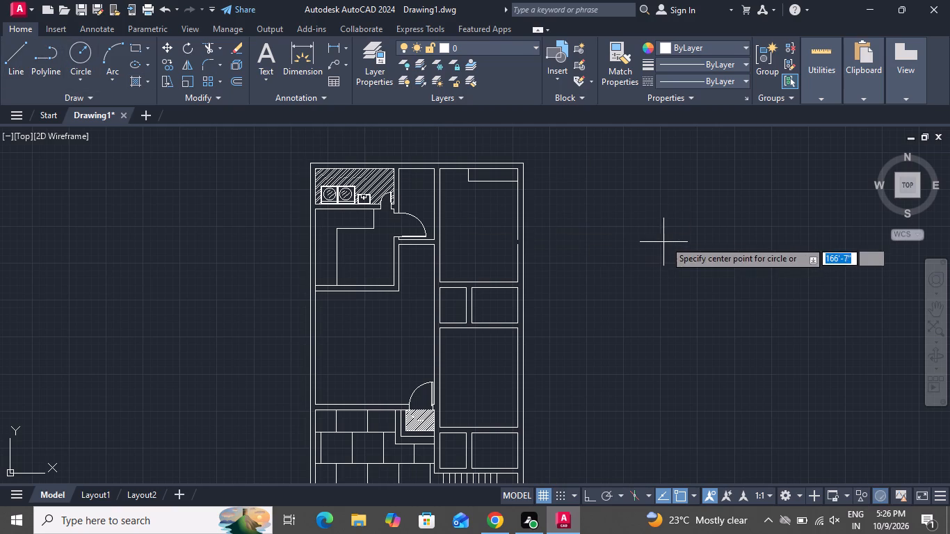
click(684, 241)
click(695, 275)
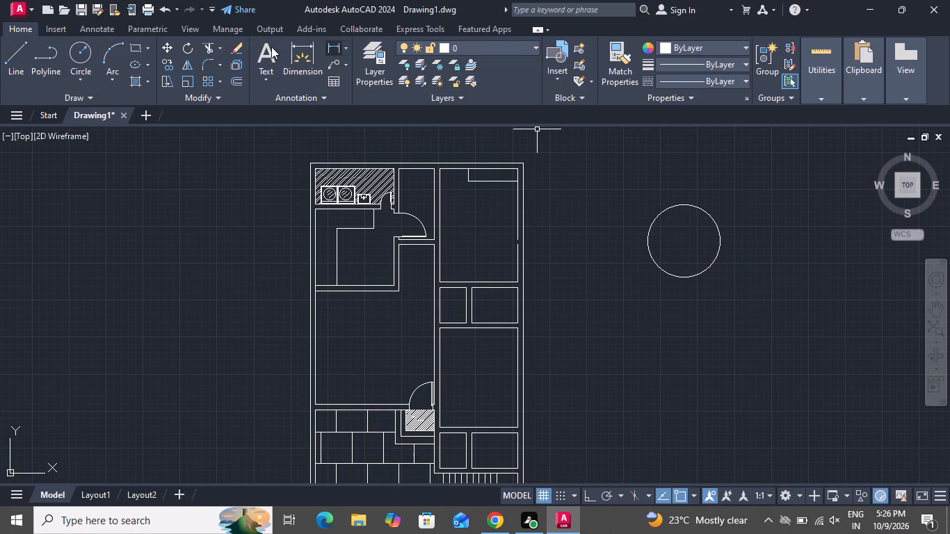
click(74, 49)
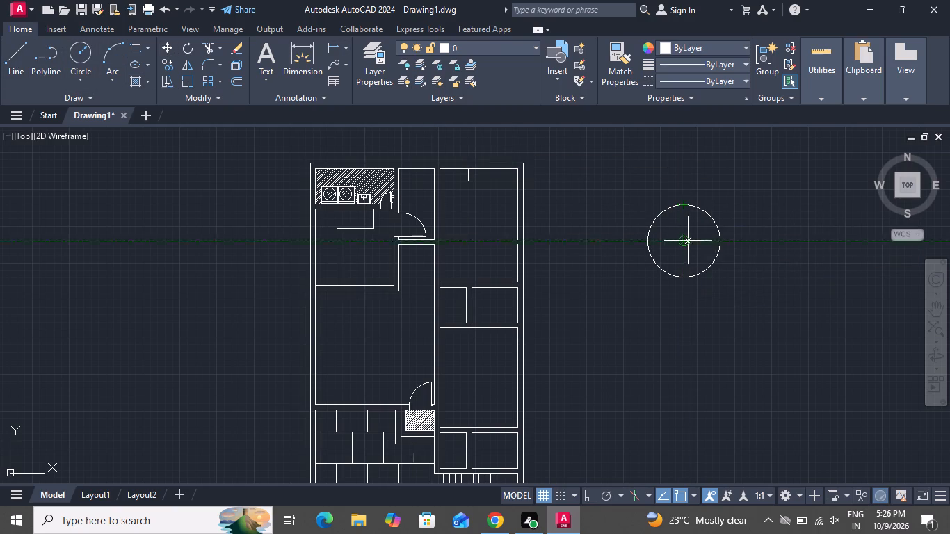
click(688, 236)
click(711, 293)
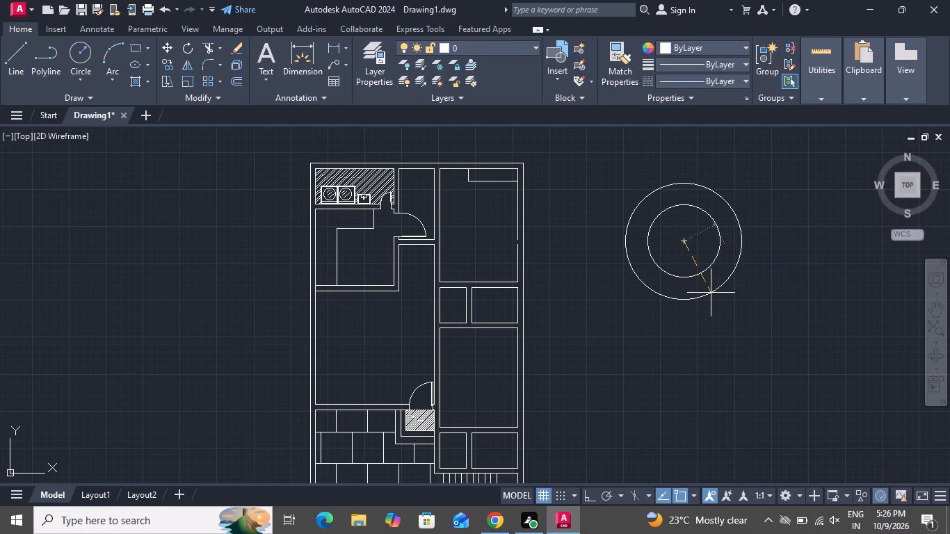
click(84, 58)
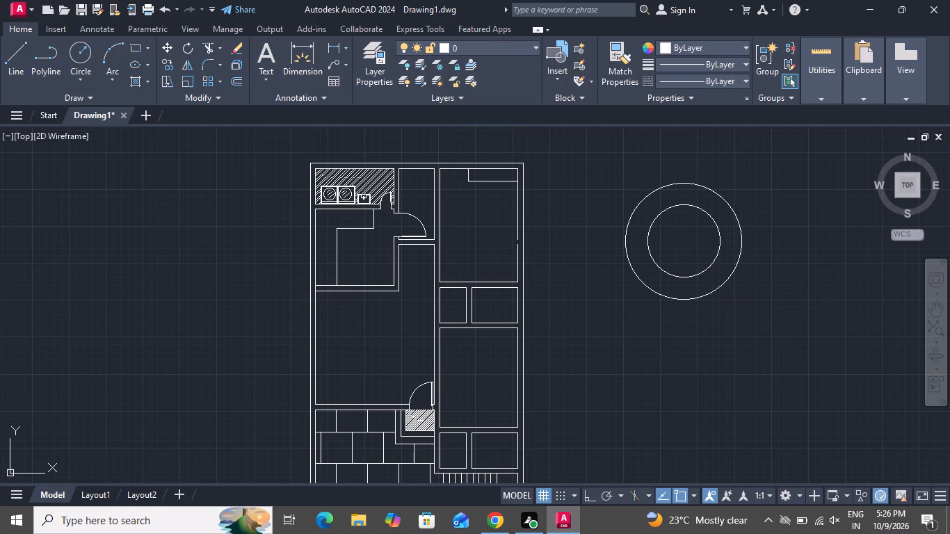
click(684, 238)
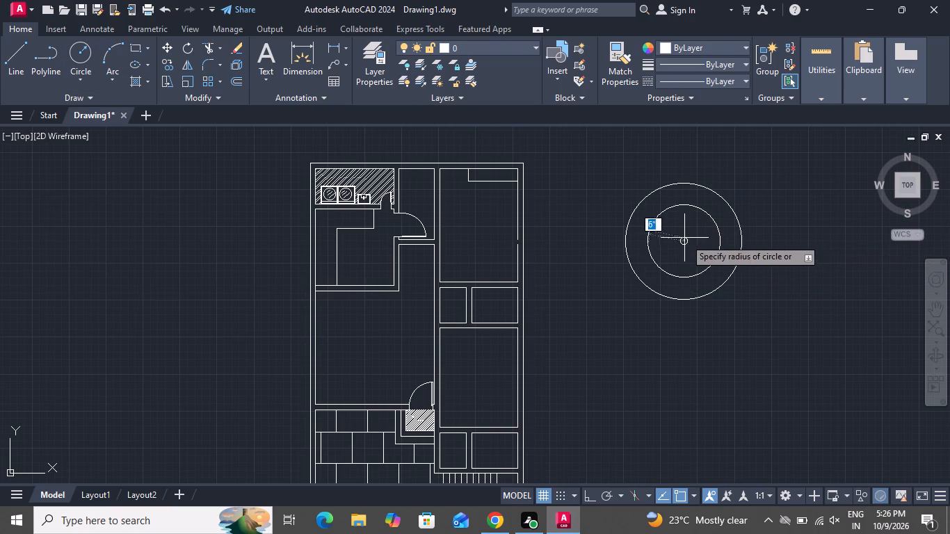
click(722, 312)
Extend the concentric set with a smaller innermost circle and two surrounding circles about 15'-8" and 21'-5" in radius.
click(82, 44)
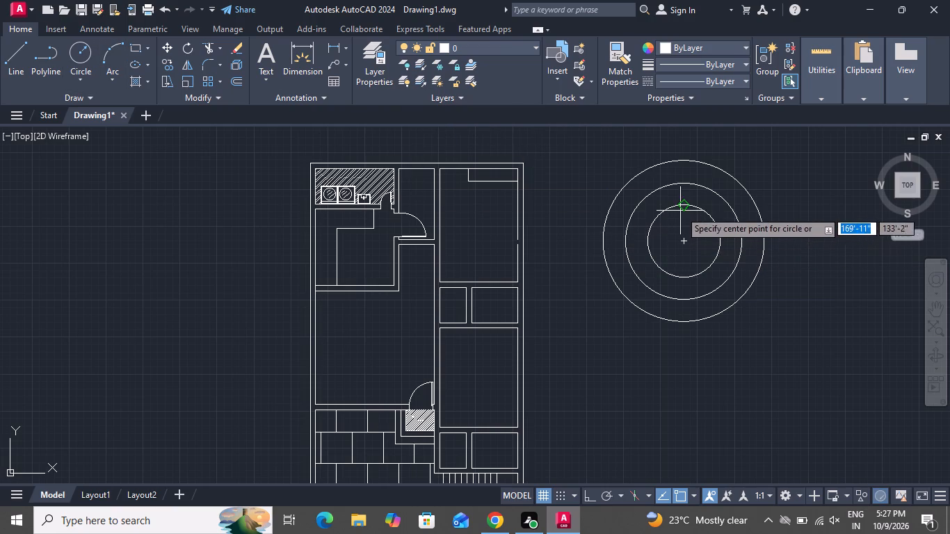
click(683, 241)
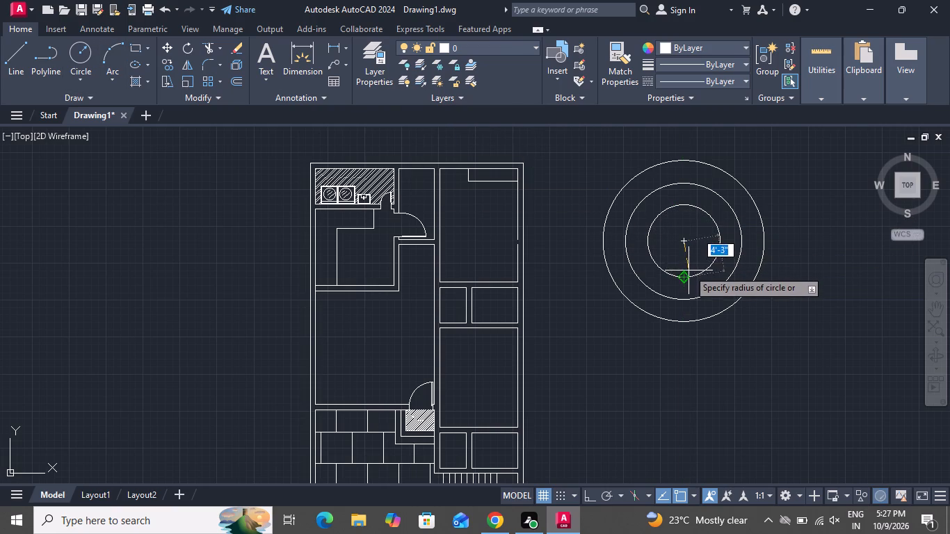
click(690, 263)
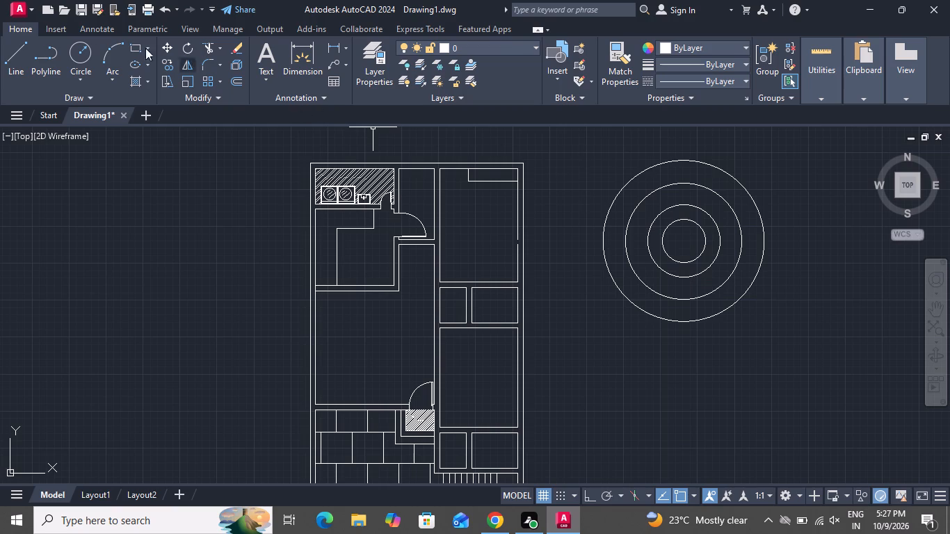
click(95, 49)
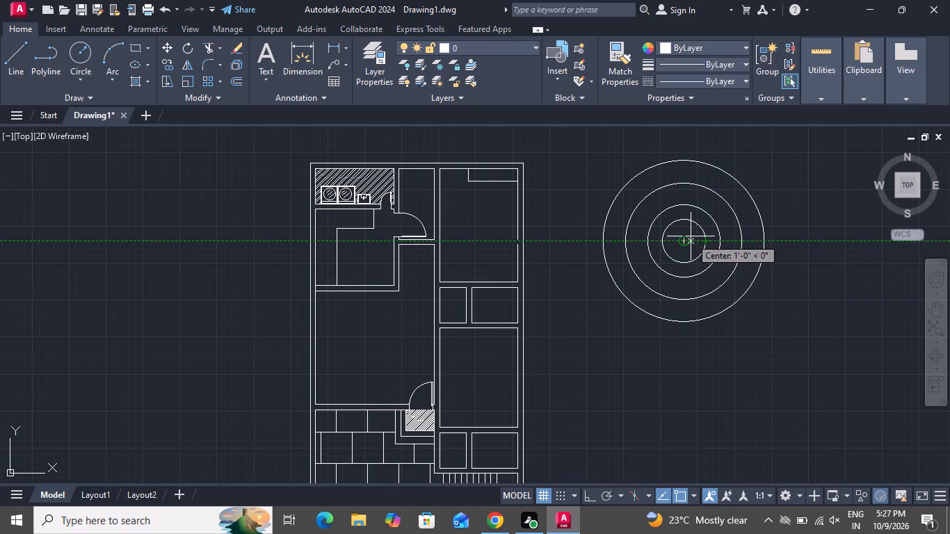
click(684, 240)
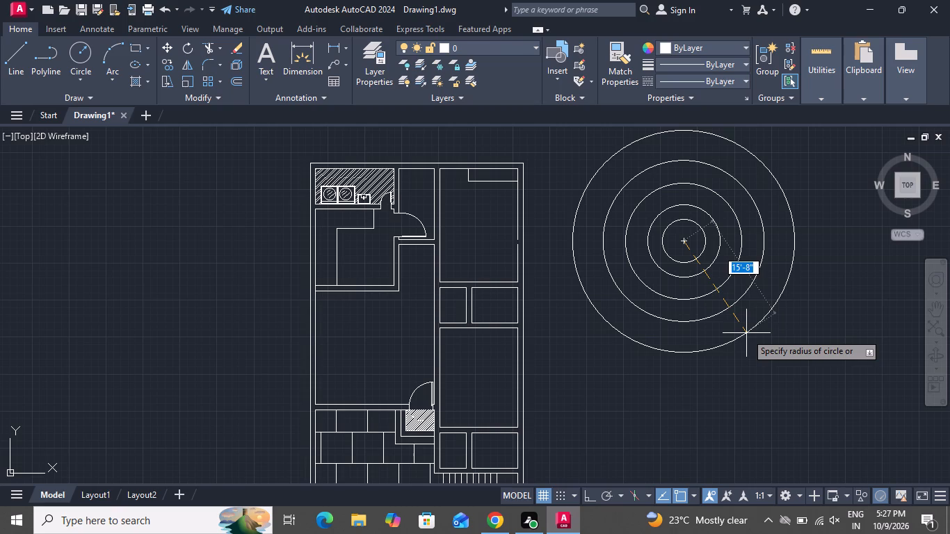
click(746, 333)
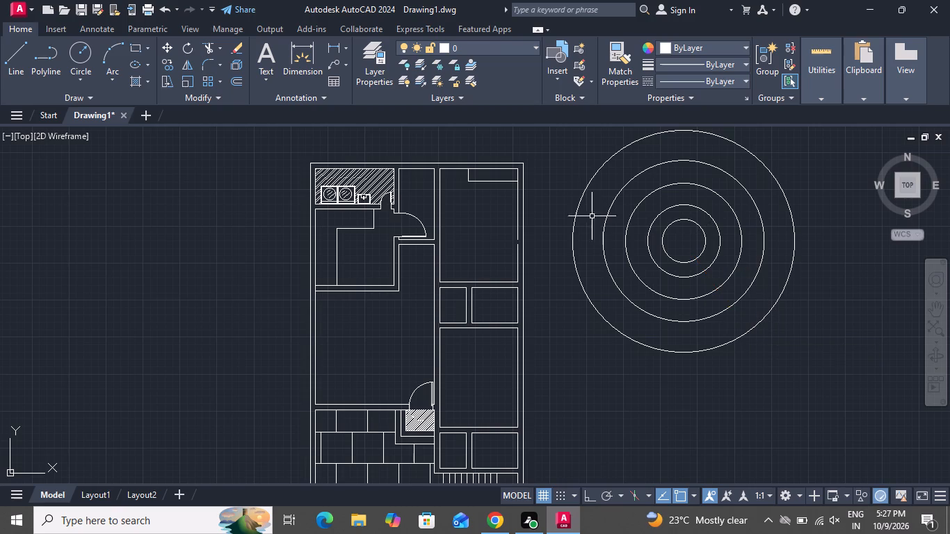
click(90, 56)
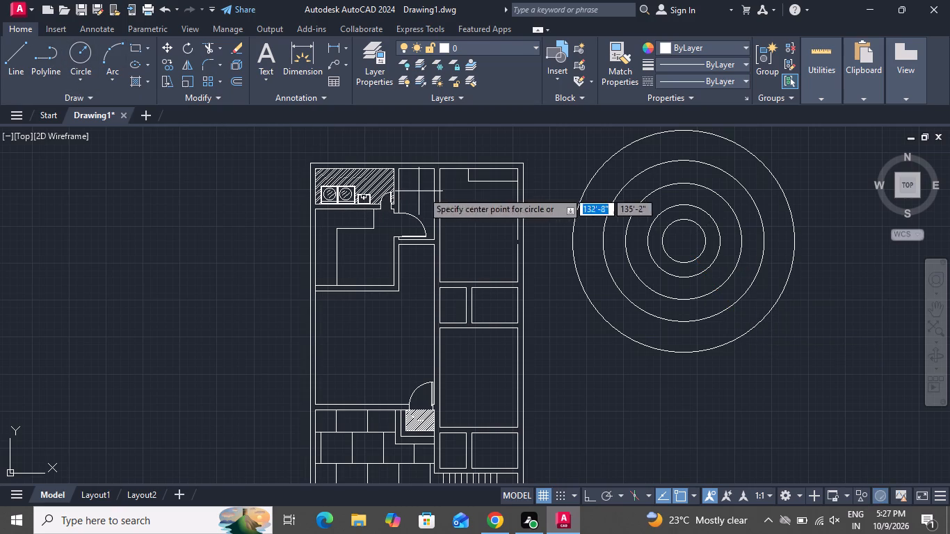
click(689, 249)
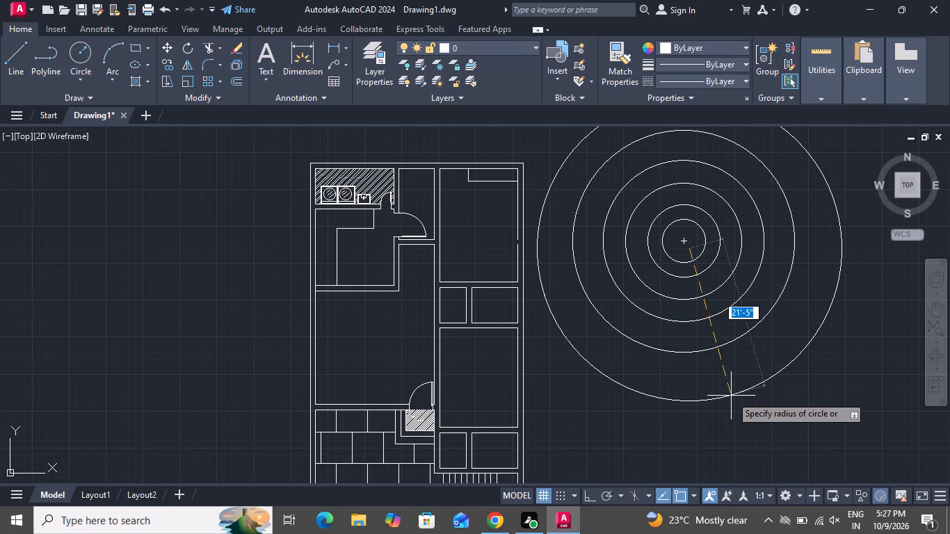
click(731, 396)
Draw two concentric circles in the empty space just north of the floor plan.
scroll(807, 395, down, 3)
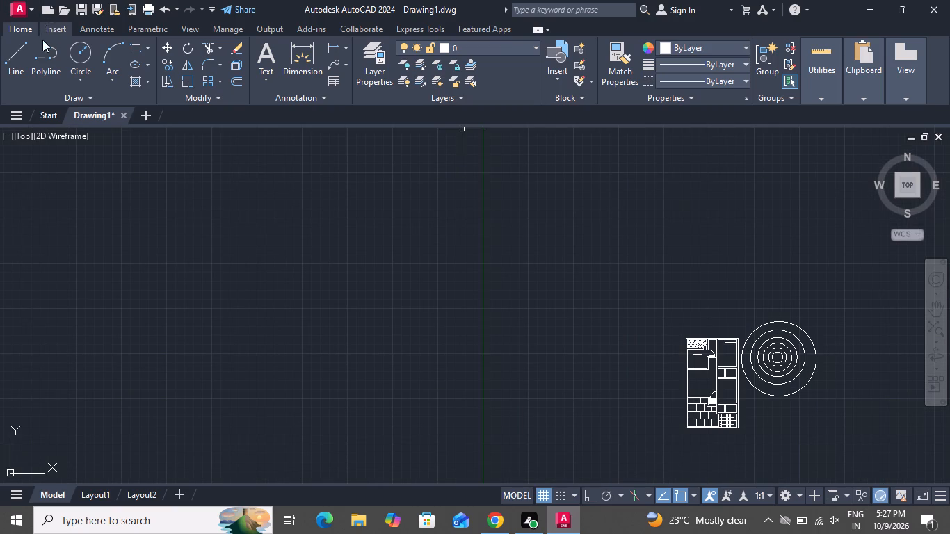
click(74, 55)
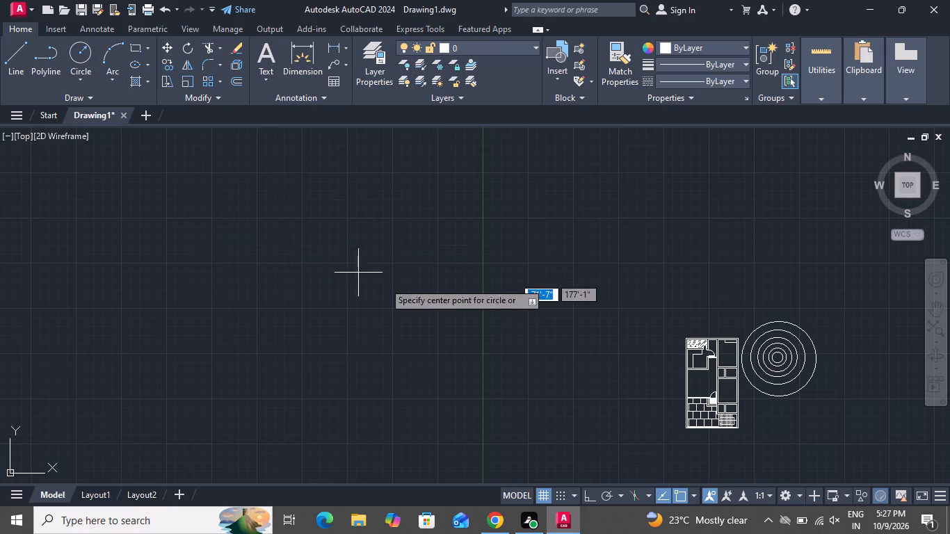
scroll(752, 451, up, 1)
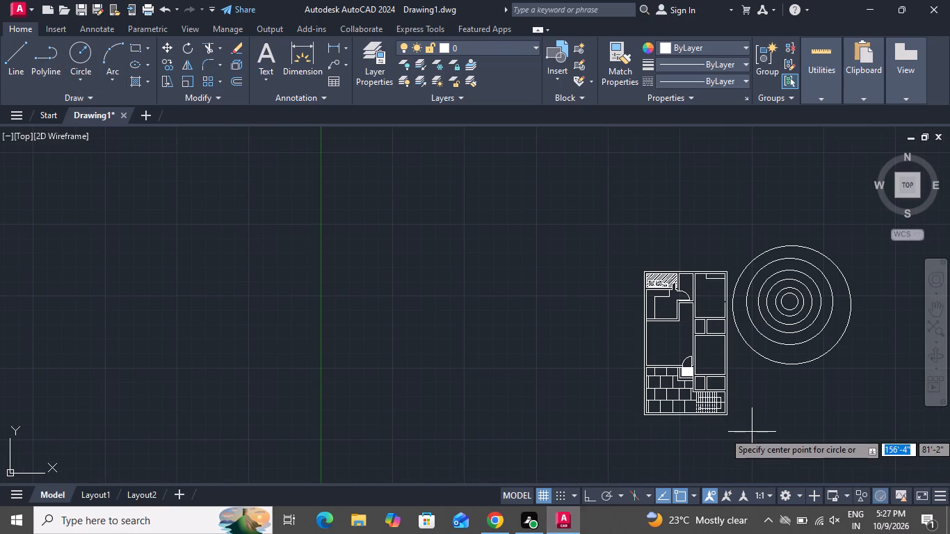
click(625, 197)
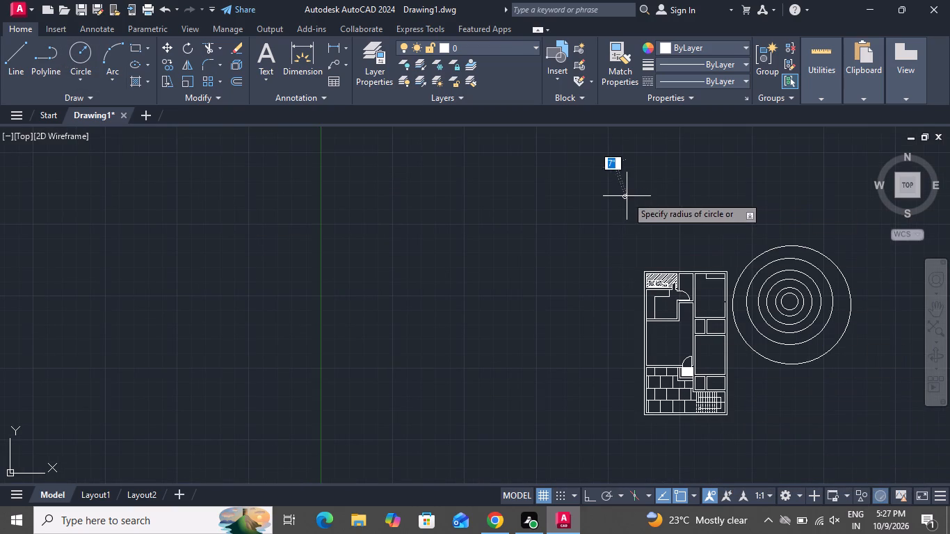
click(650, 216)
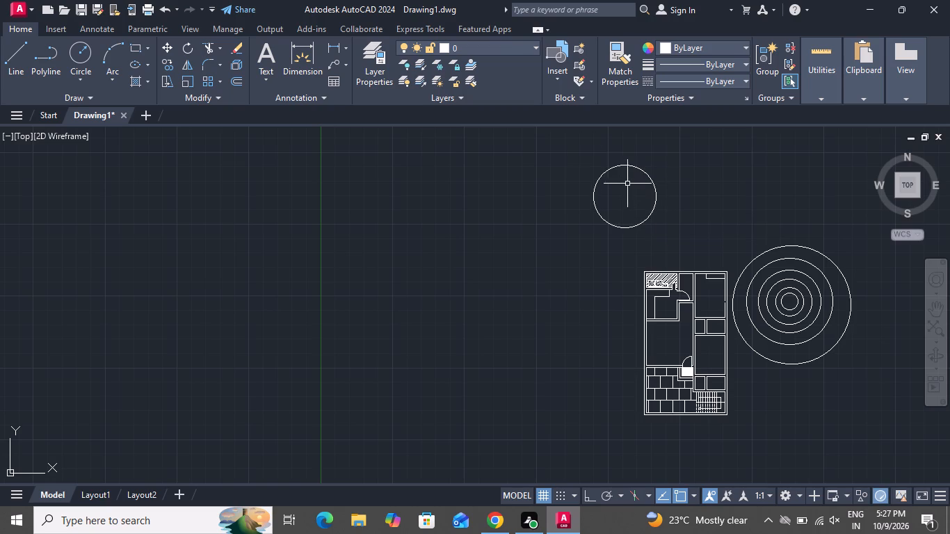
click(80, 50)
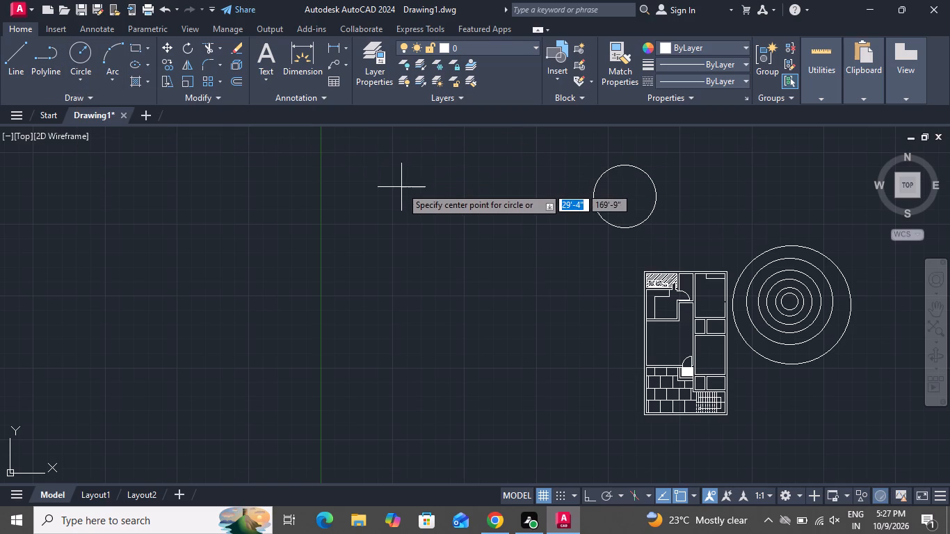
click(627, 201)
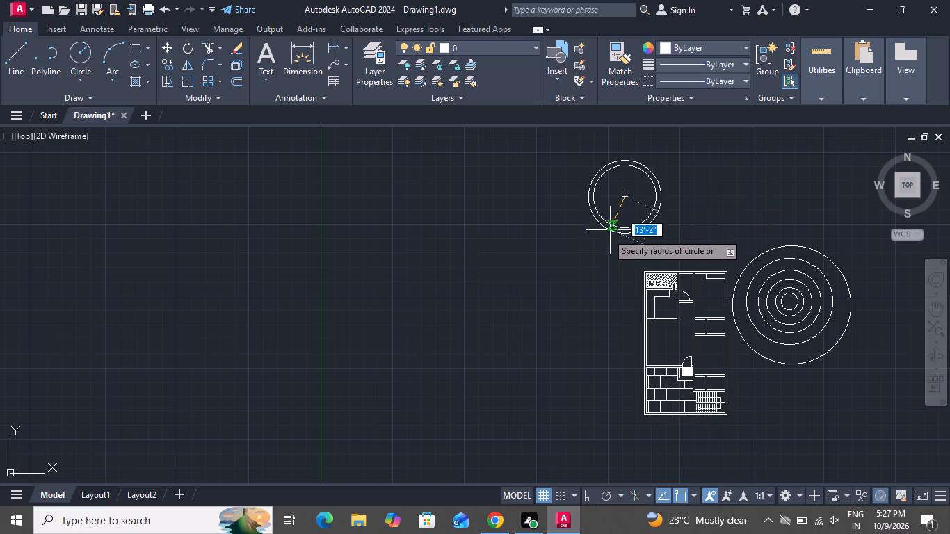
click(597, 245)
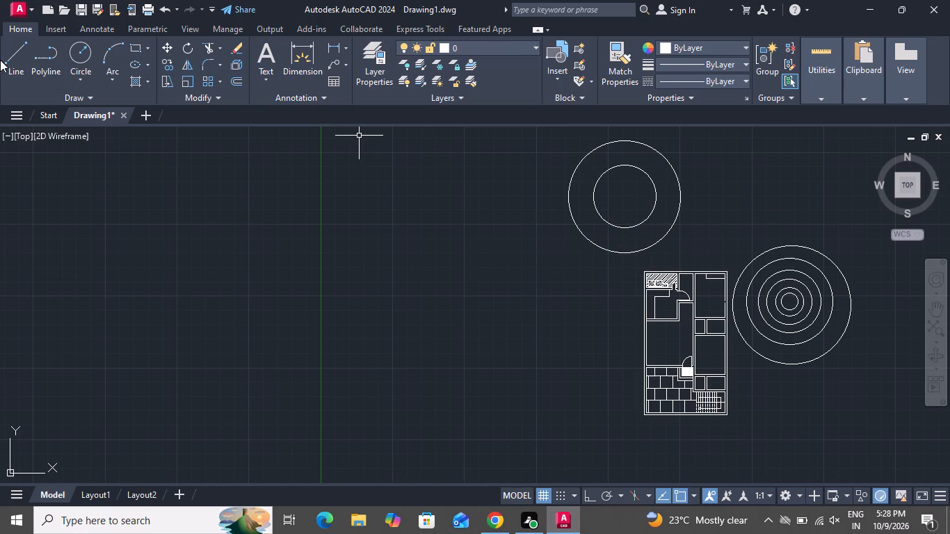
Draw a tall narrow rectangle in the empty space west of the floor plan and a second one from its centre toward the southeast.
click(143, 49)
click(464, 213)
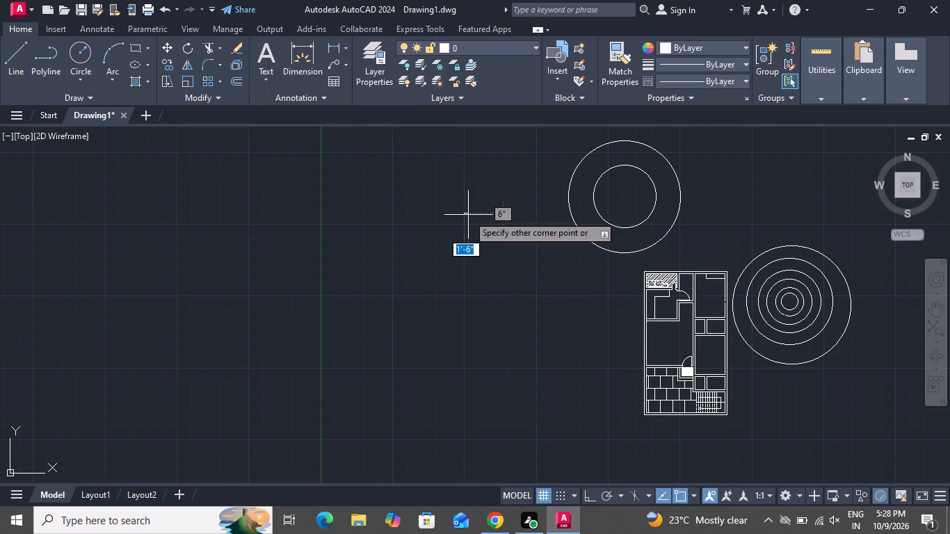
click(495, 321)
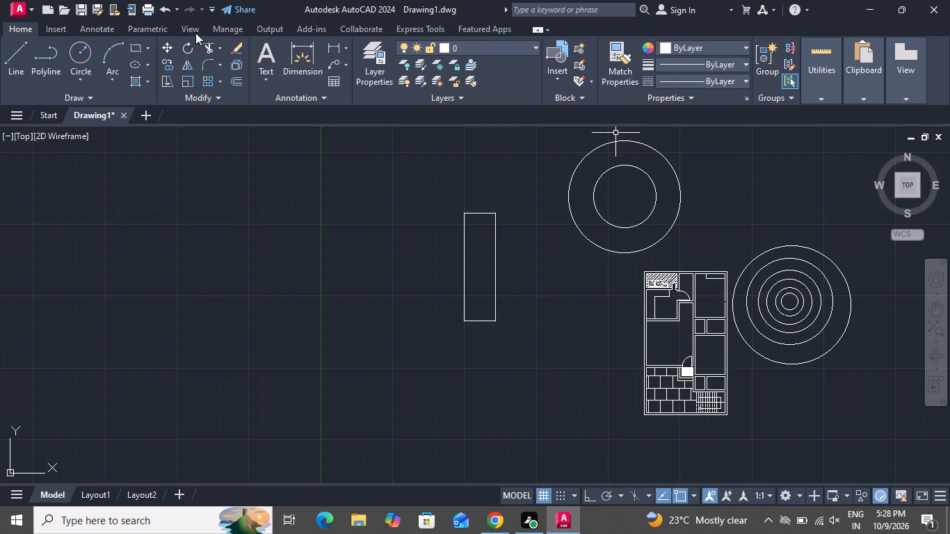
click(138, 43)
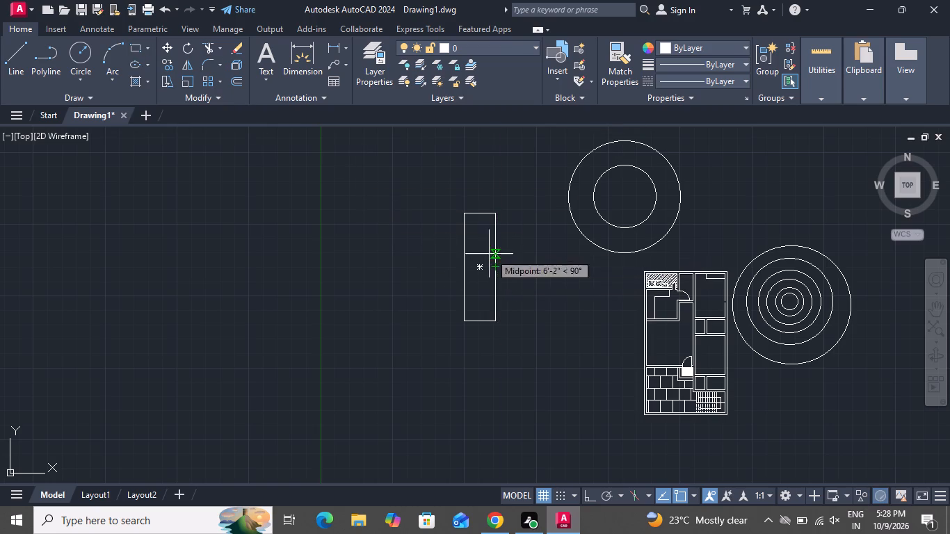
click(478, 263)
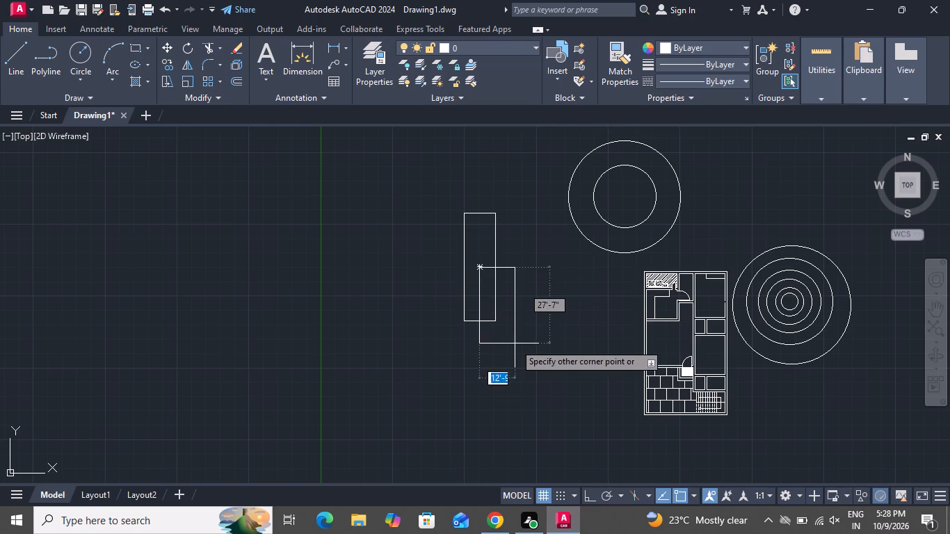
click(522, 346)
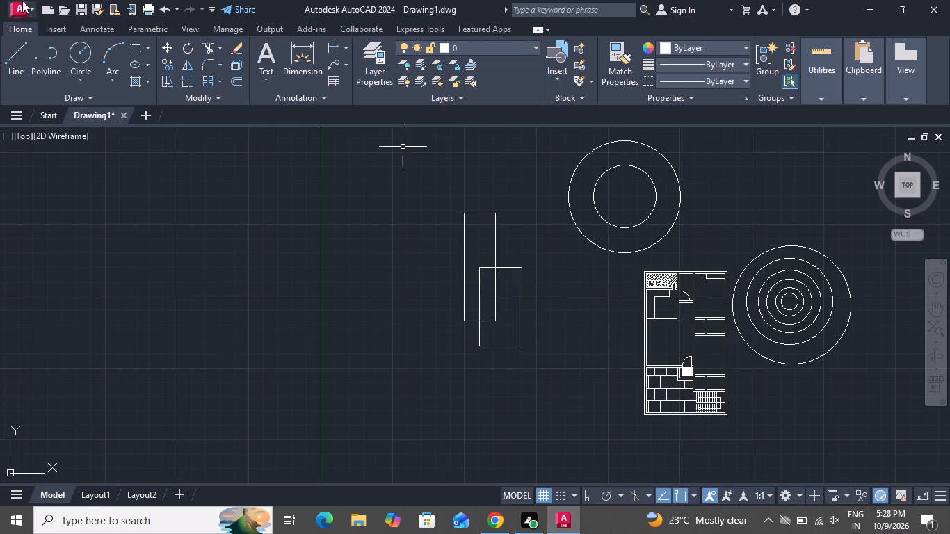
Draw a rectangle northwest from inside the narrow rectangle's upper part, and a wider one southwest from that new rectangle's southeast corner.
click(135, 44)
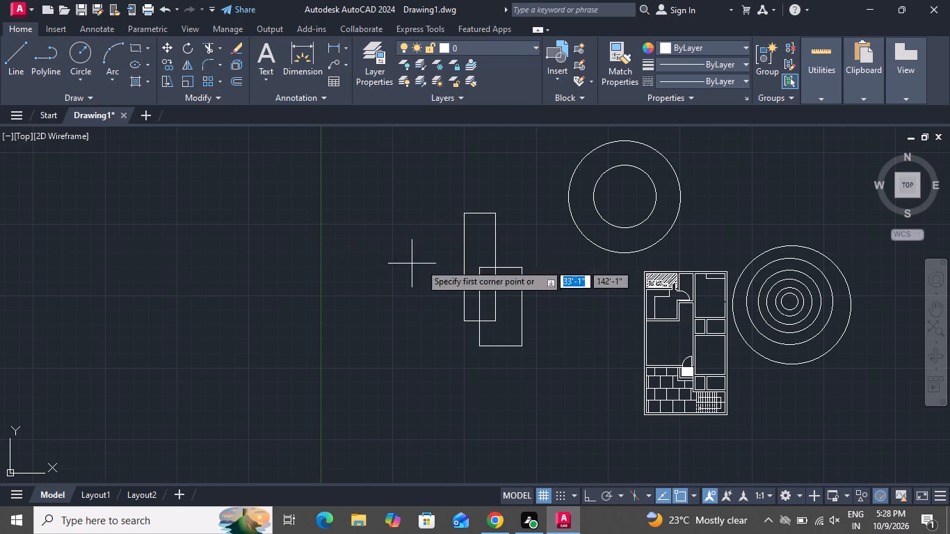
click(473, 229)
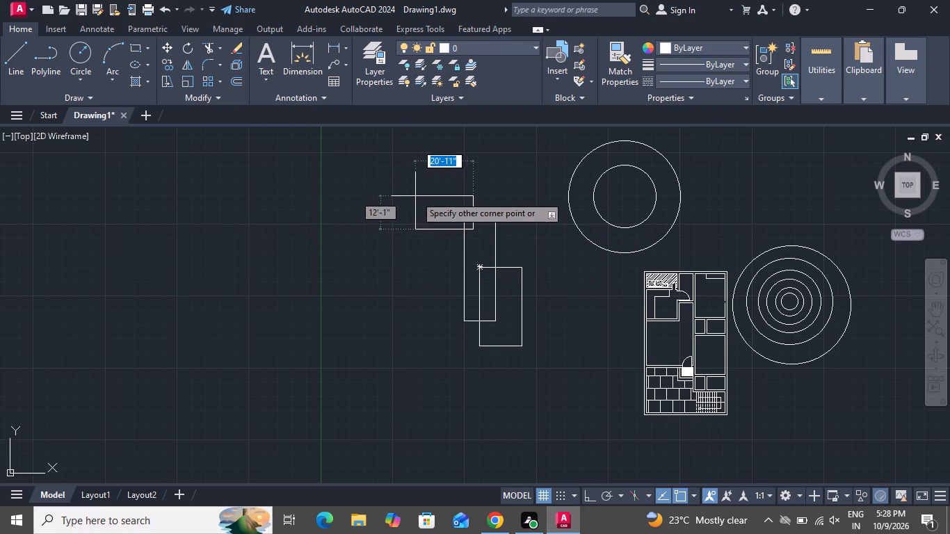
click(420, 165)
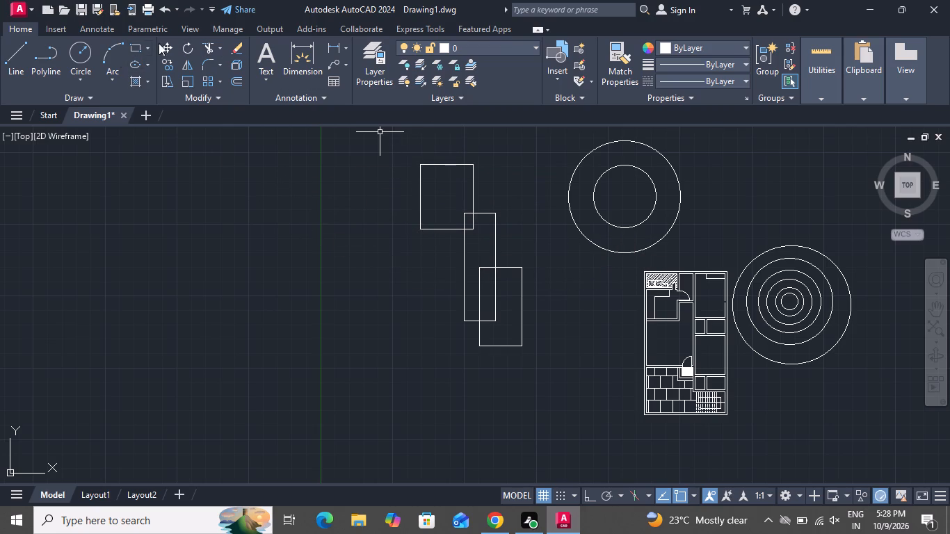
click(138, 44)
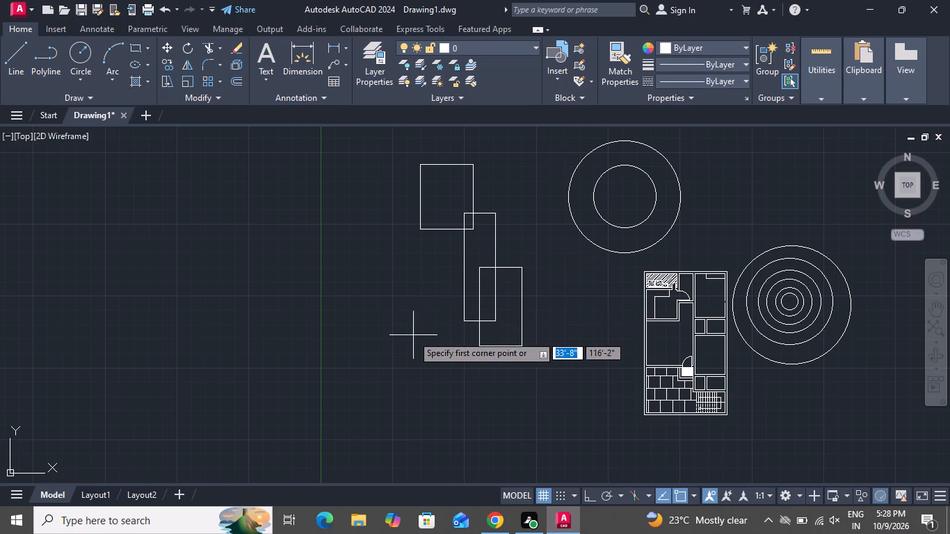
click(472, 225)
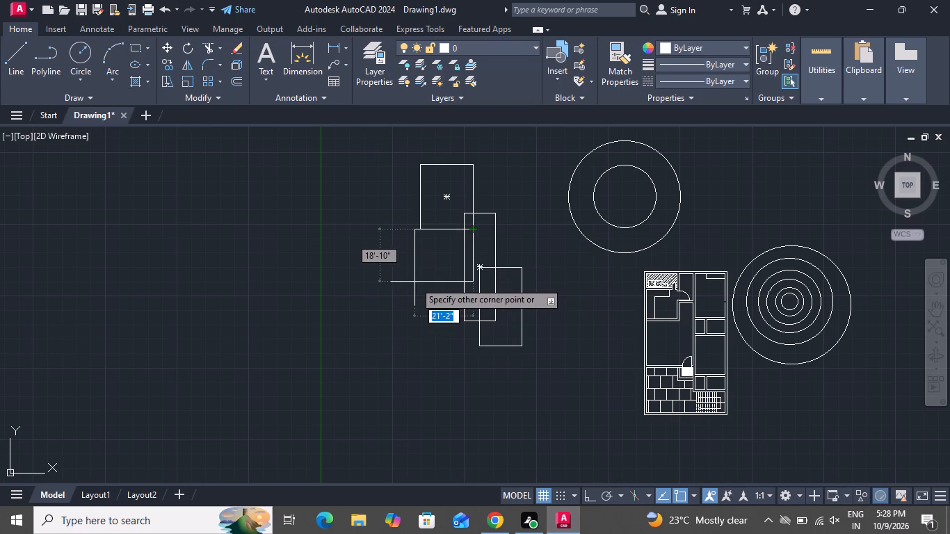
click(374, 309)
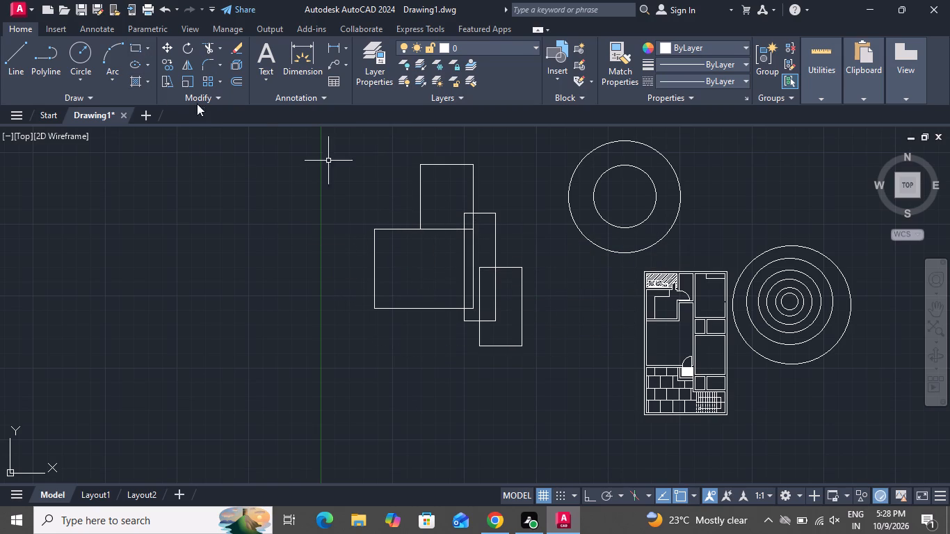
Add a rectangle overlapping the wide rectangle's southwest corner and a narrow one about 41' tall running south from the wide rectangle's centre.
click(138, 47)
click(390, 284)
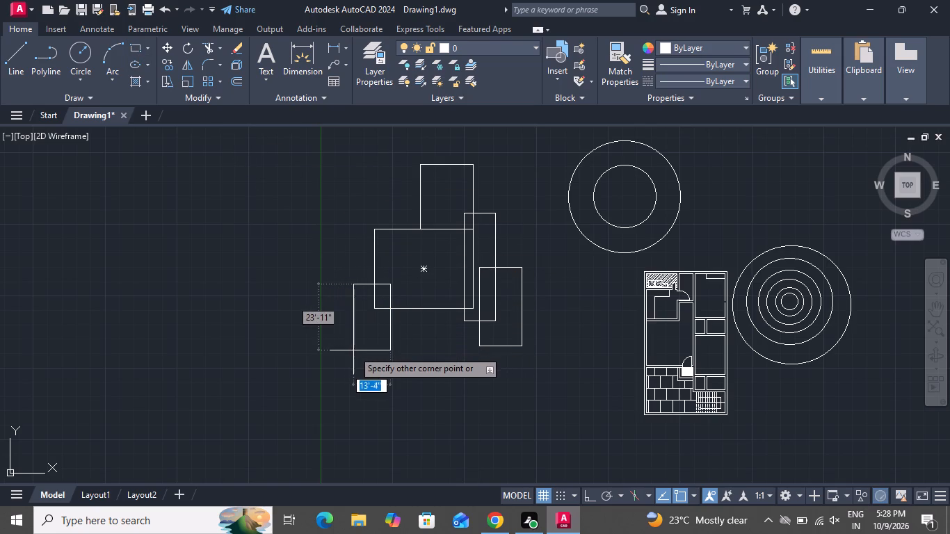
click(339, 360)
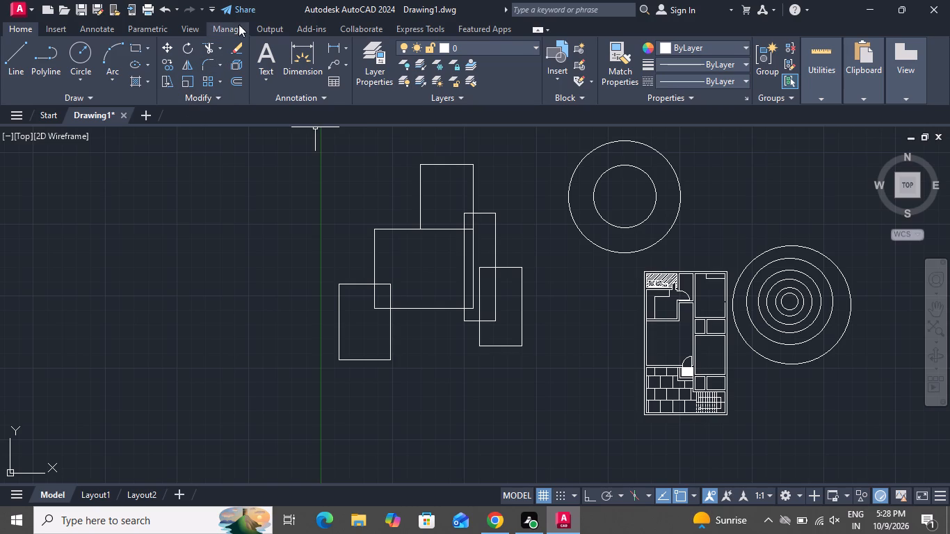
click(131, 51)
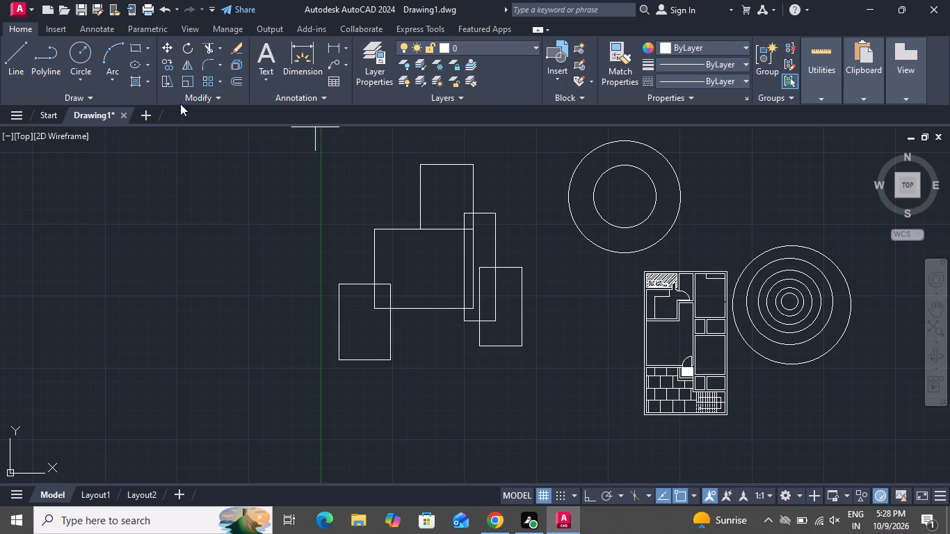
click(426, 269)
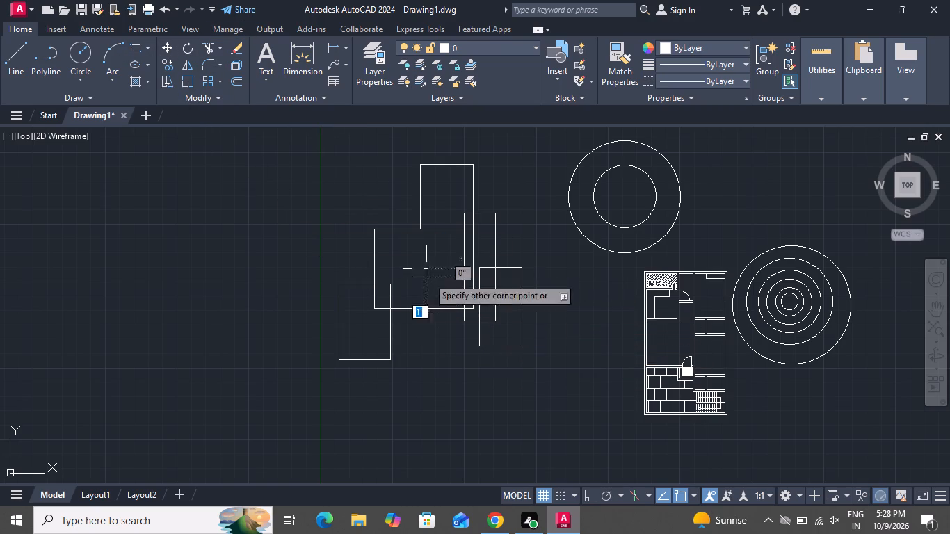
click(451, 382)
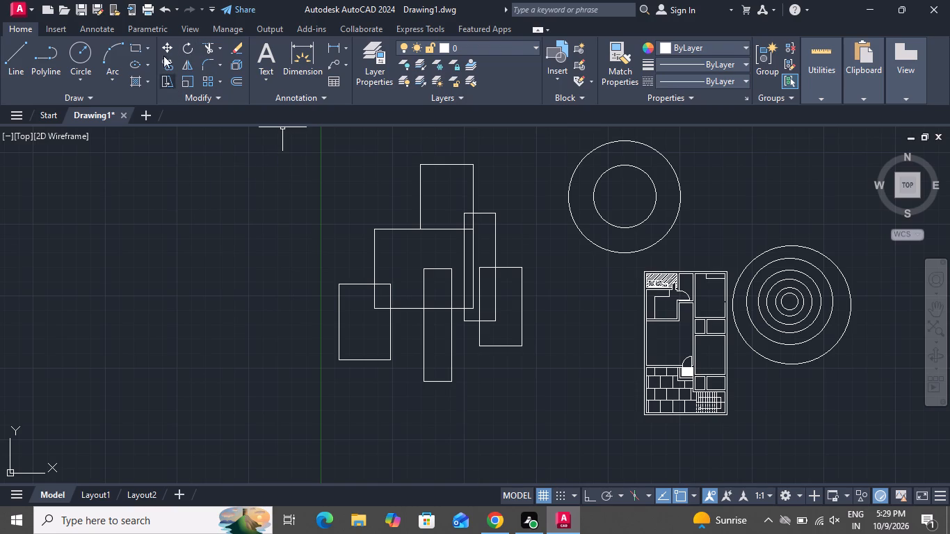
Draw a rectangle about 27'-2" by 32'-4" southeast from the westernmost rectangle's centre, and another overlapping the wide rectangle's northwest corner.
click(138, 44)
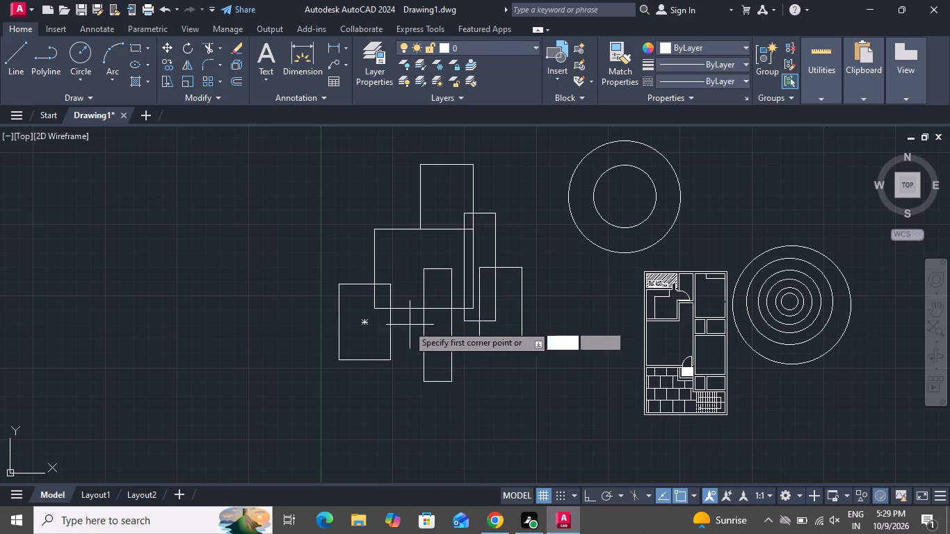
click(369, 321)
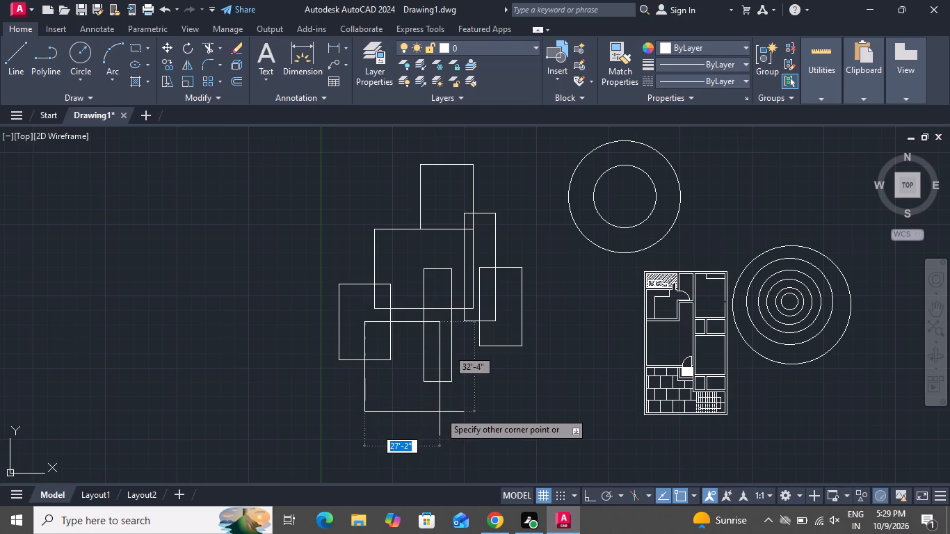
click(440, 412)
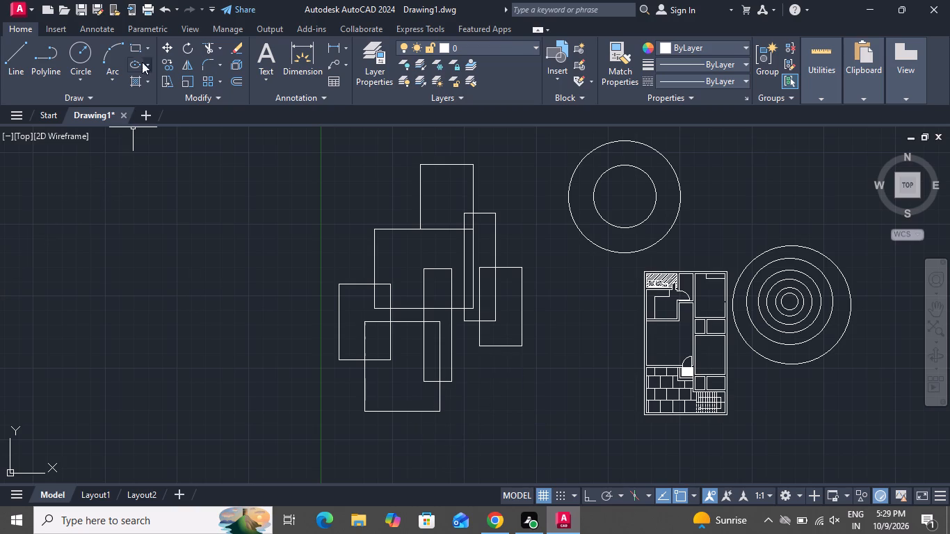
click(129, 47)
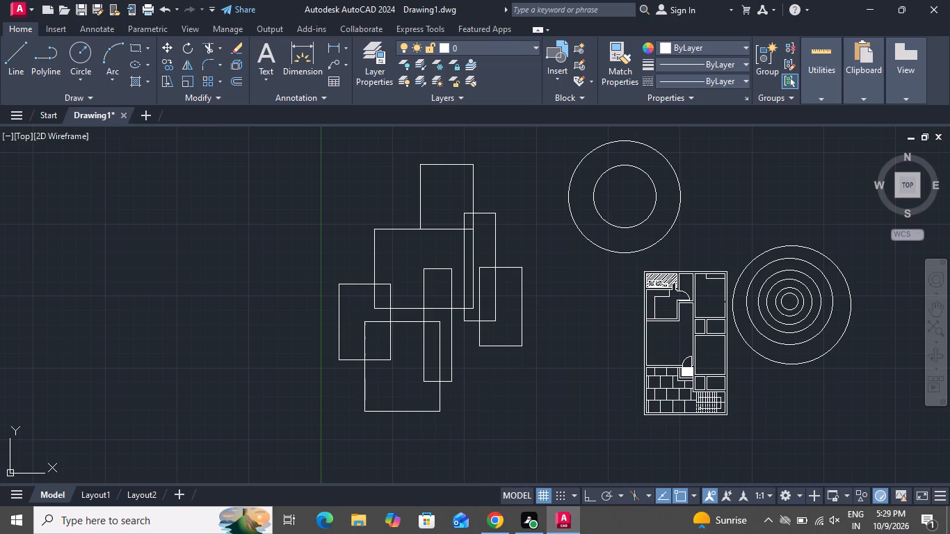
click(386, 245)
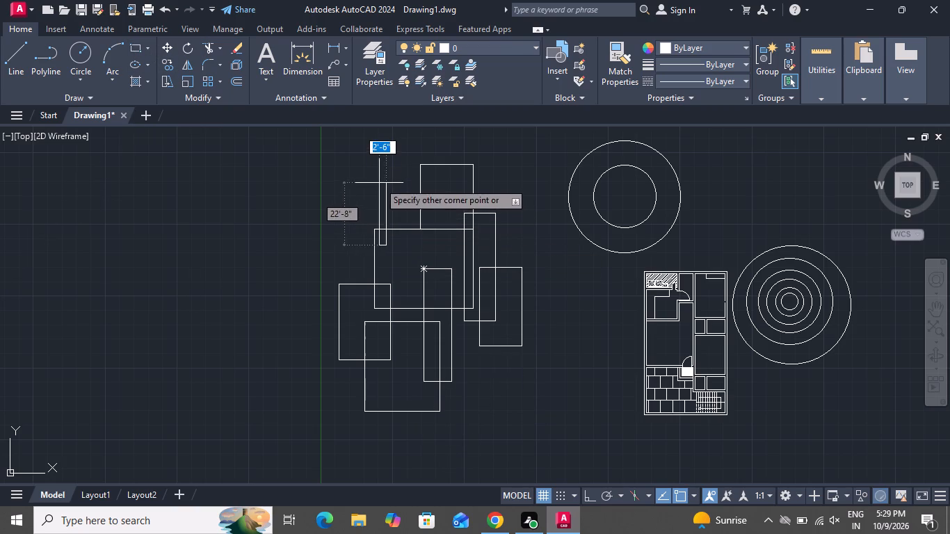
click(343, 174)
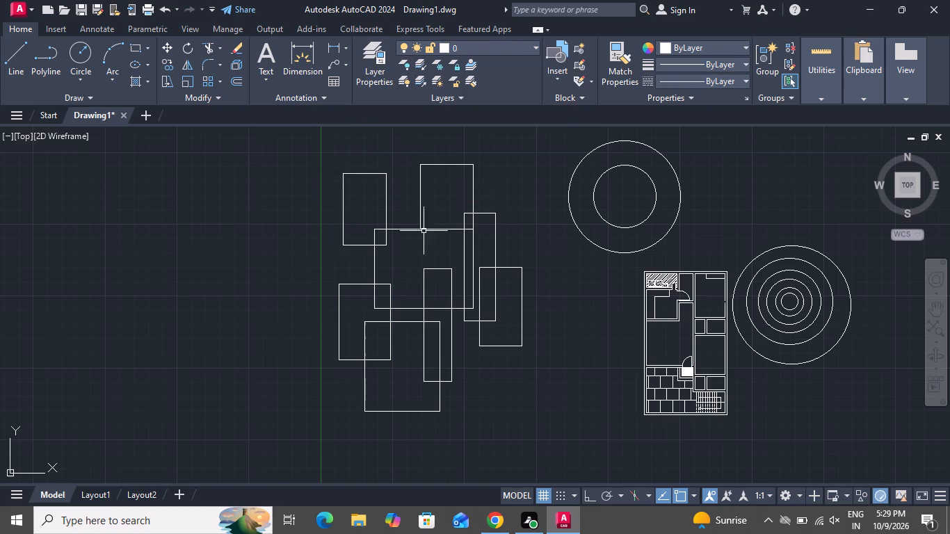
Draw a thin horizontal rectangle bridging the top edges of the two northernmost rectangles in the cluster.
click(135, 51)
click(377, 181)
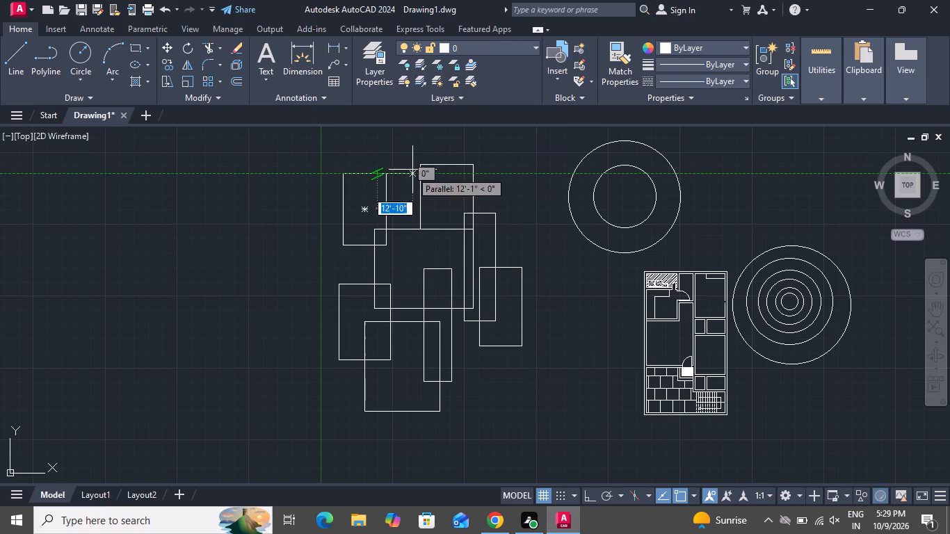
scroll(417, 150, down, 2)
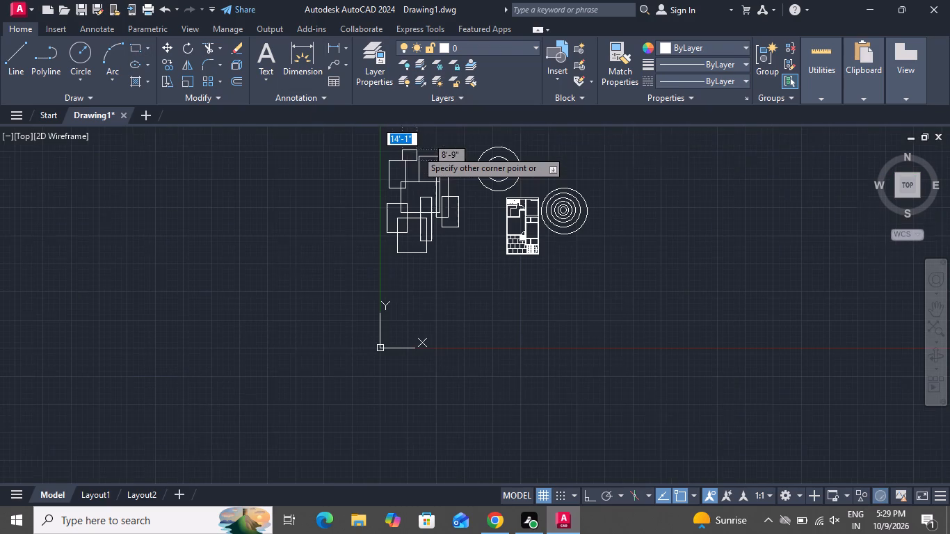
scroll(417, 150, down, 1)
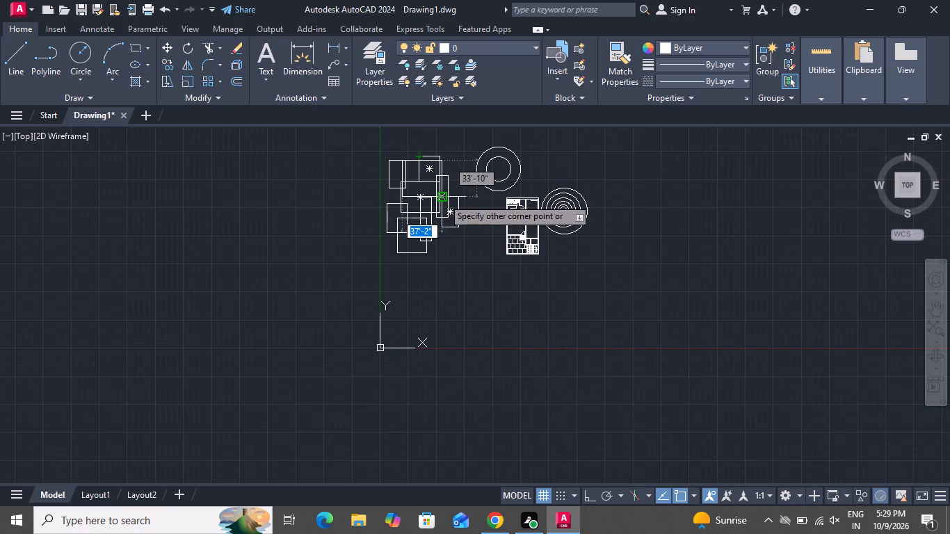
click(431, 149)
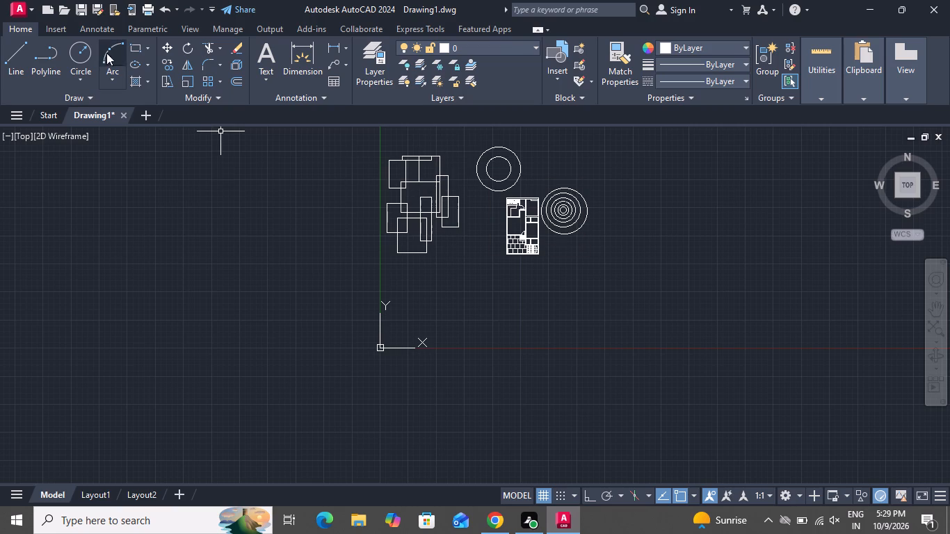
Draw a rectangle at the cluster's south end, extending southeast from the southeast corner of the westernmost lower rectangle.
drag(129, 47, 136, 83)
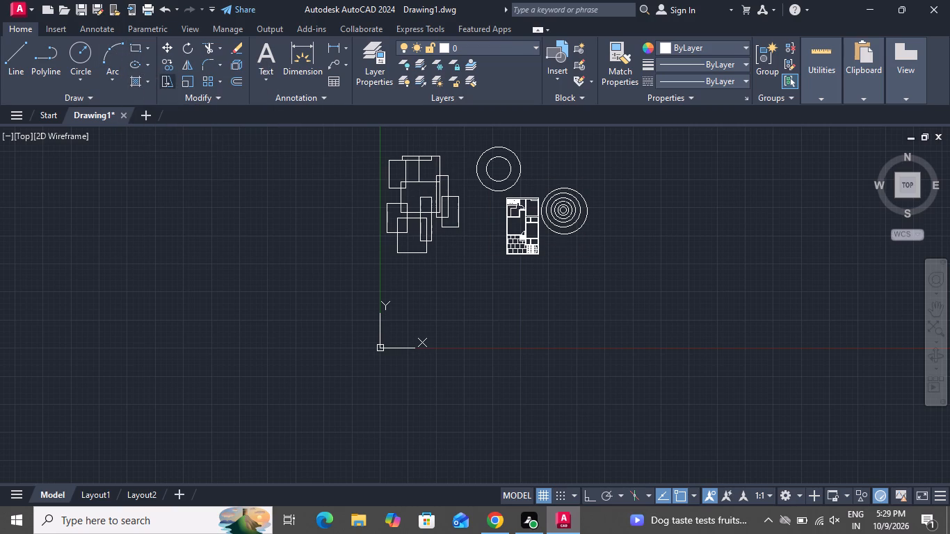
click(134, 49)
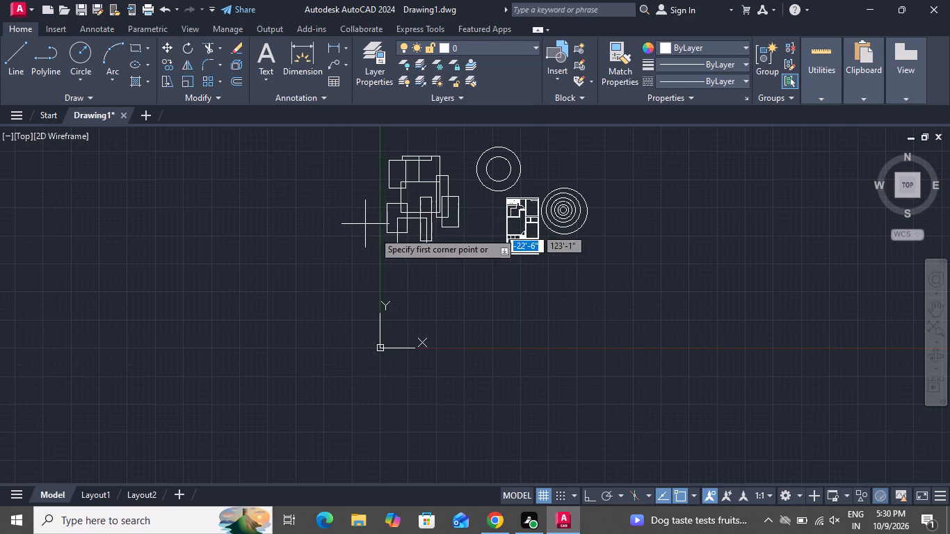
click(411, 231)
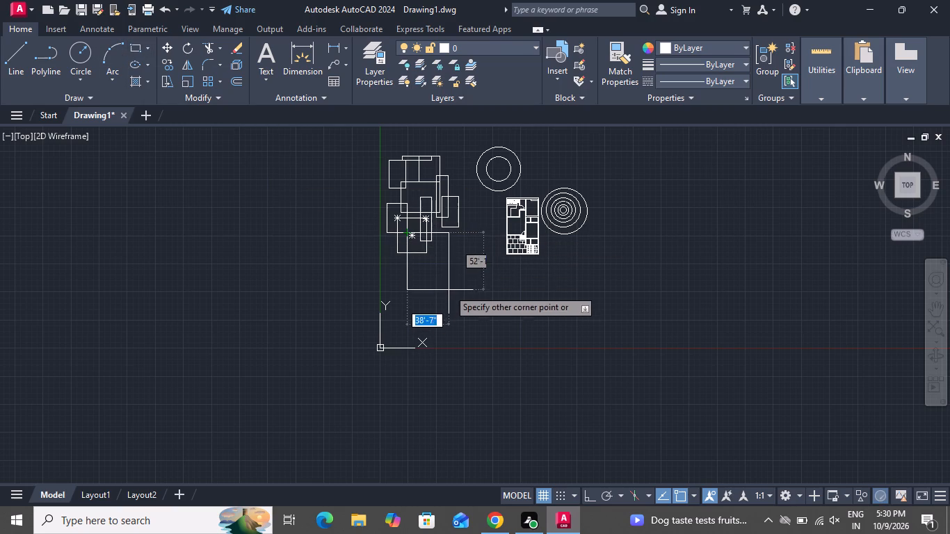
click(445, 275)
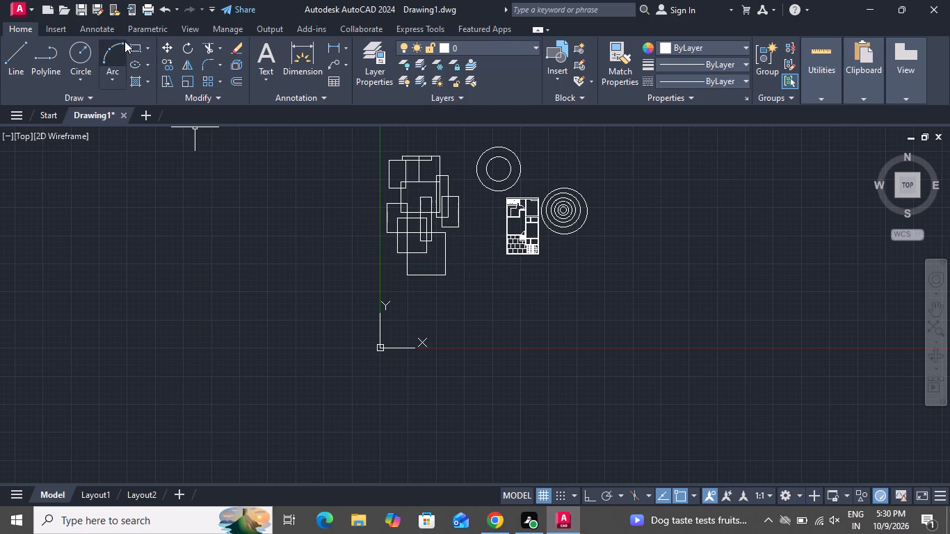
Draw a long horizontal rectangle in the empty space south of the floor plan, extending east well past the concentric circles.
click(136, 44)
click(513, 280)
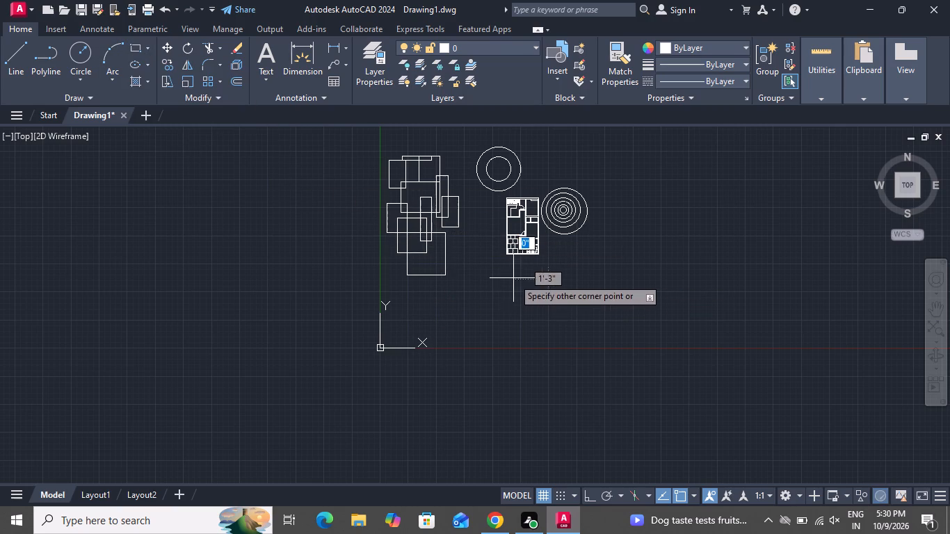
click(748, 330)
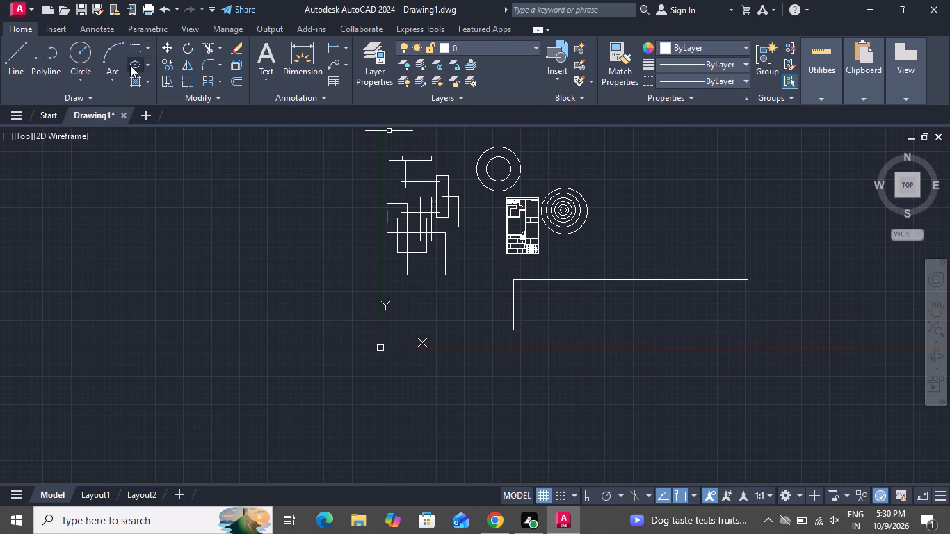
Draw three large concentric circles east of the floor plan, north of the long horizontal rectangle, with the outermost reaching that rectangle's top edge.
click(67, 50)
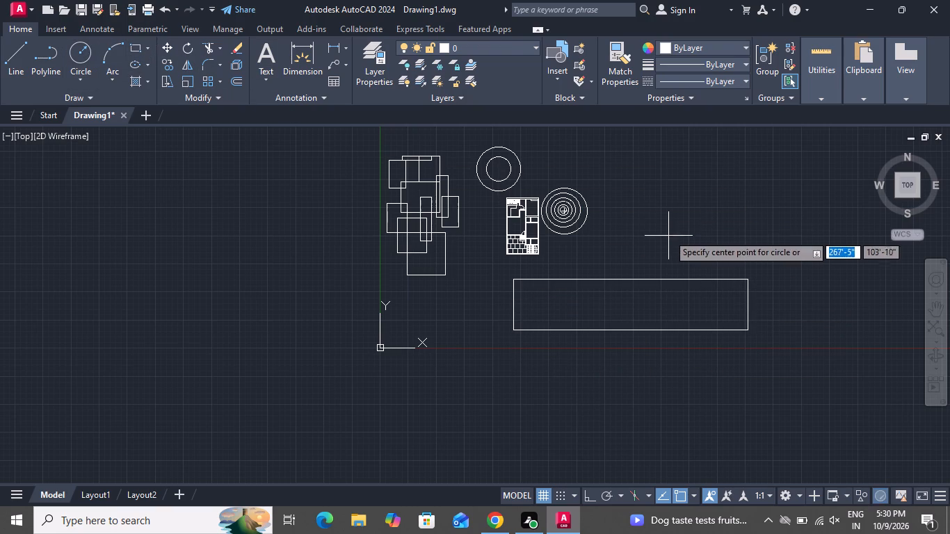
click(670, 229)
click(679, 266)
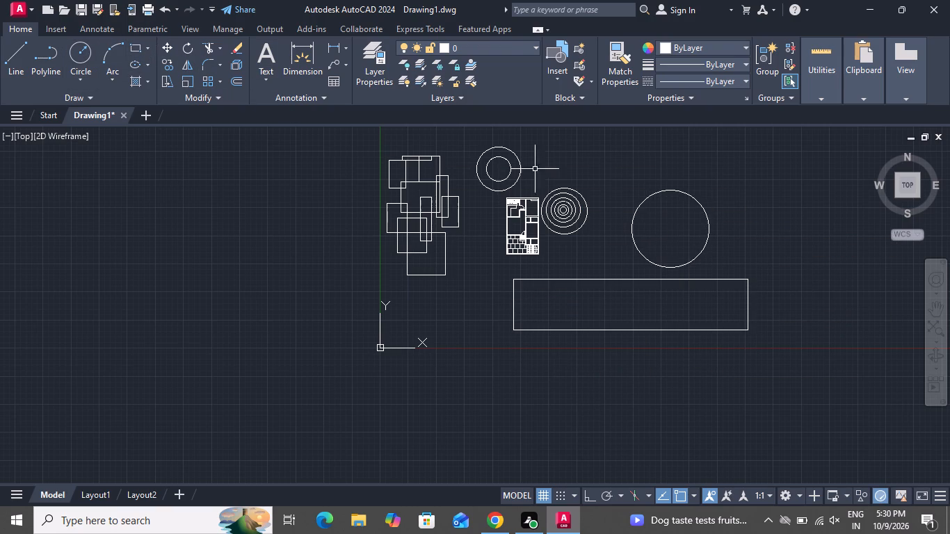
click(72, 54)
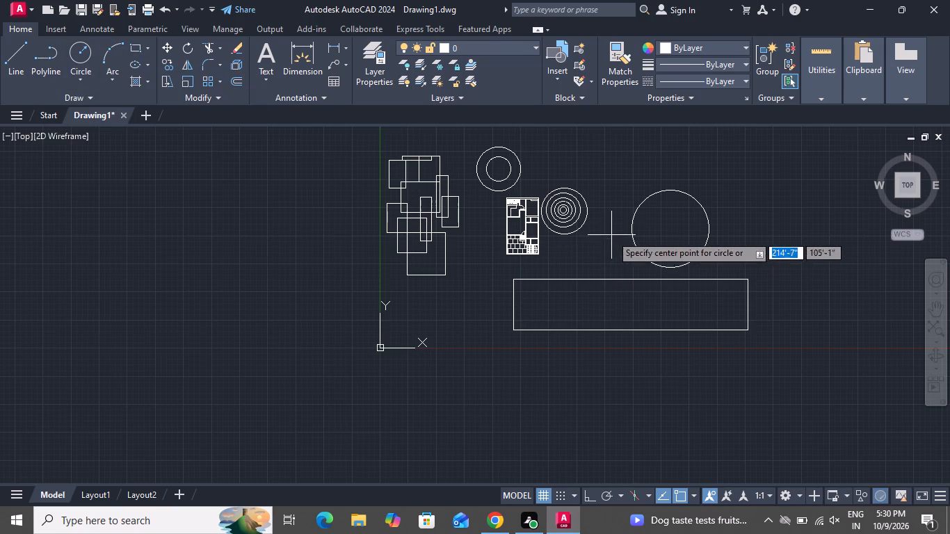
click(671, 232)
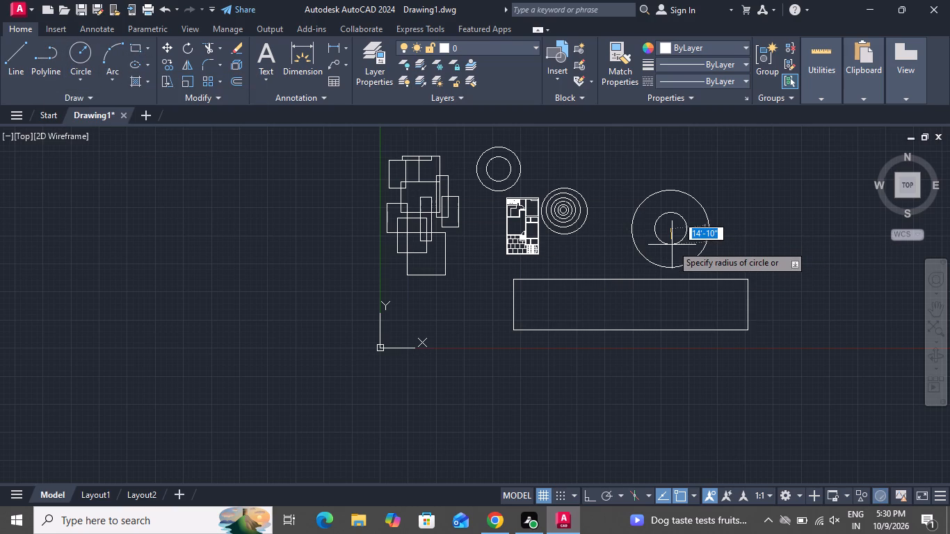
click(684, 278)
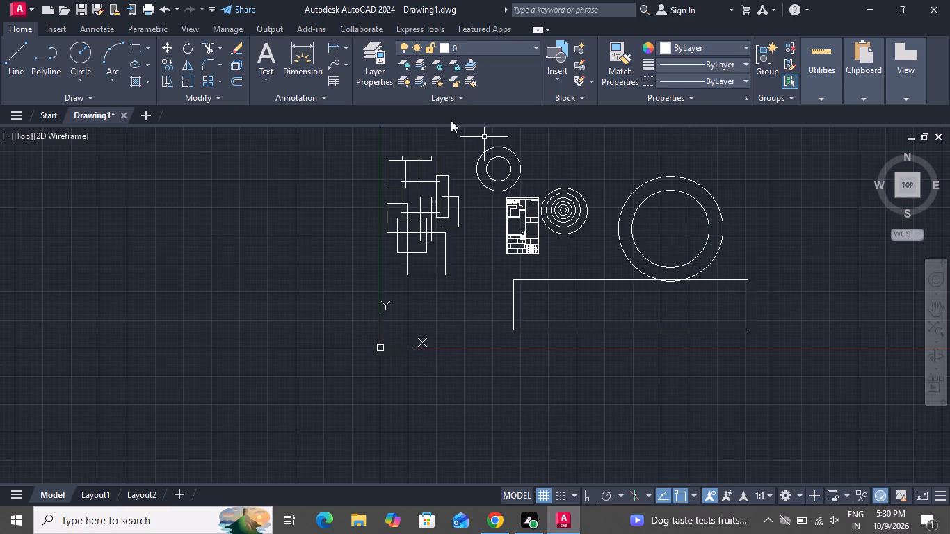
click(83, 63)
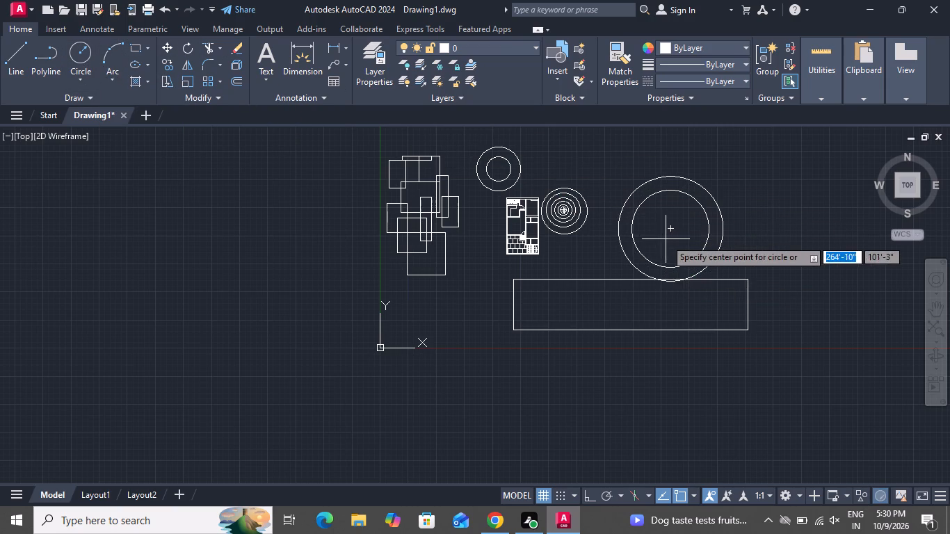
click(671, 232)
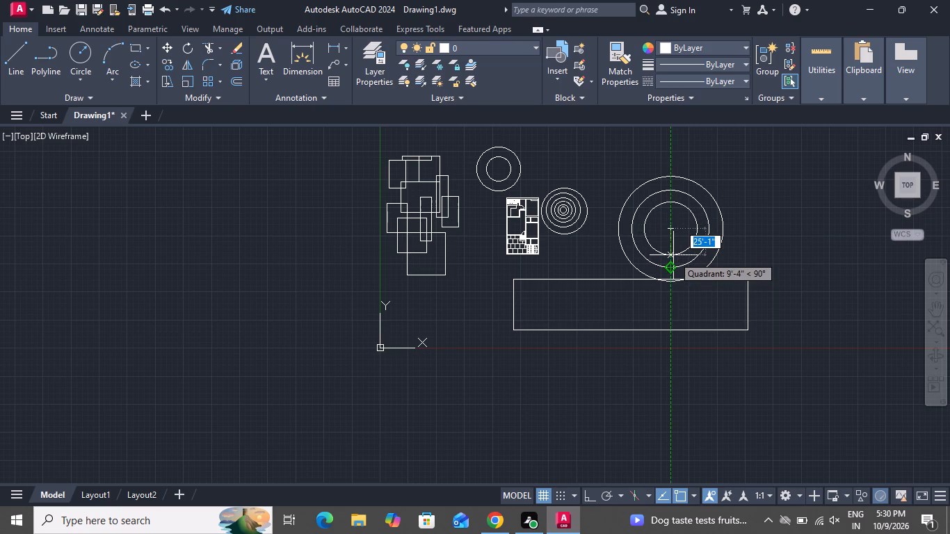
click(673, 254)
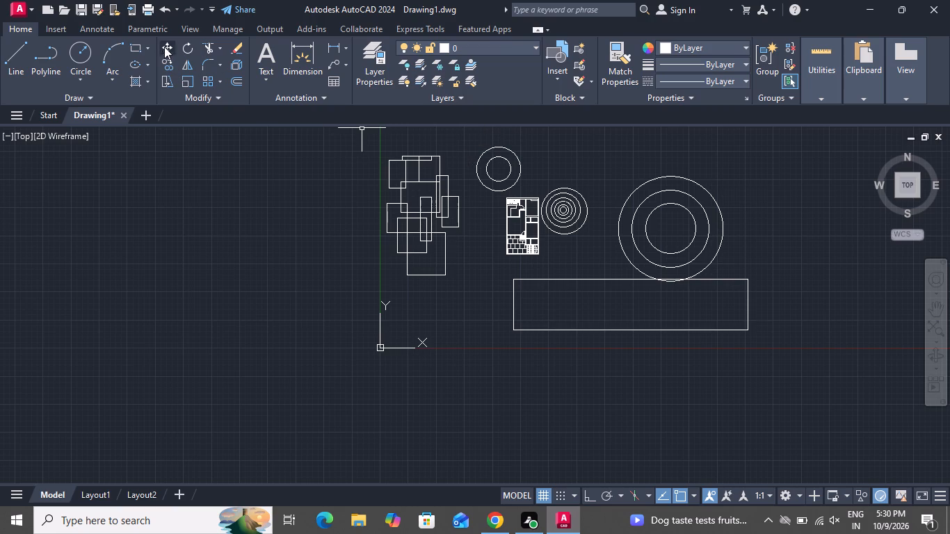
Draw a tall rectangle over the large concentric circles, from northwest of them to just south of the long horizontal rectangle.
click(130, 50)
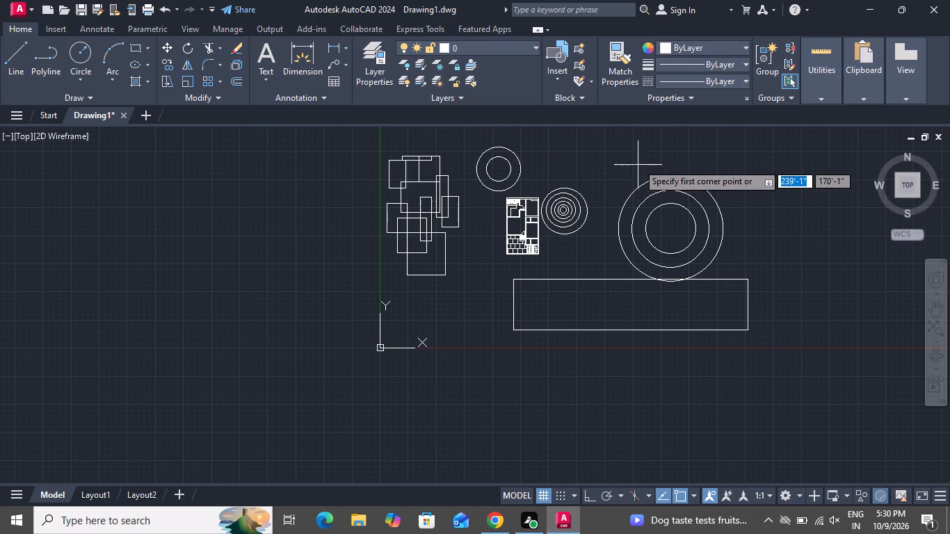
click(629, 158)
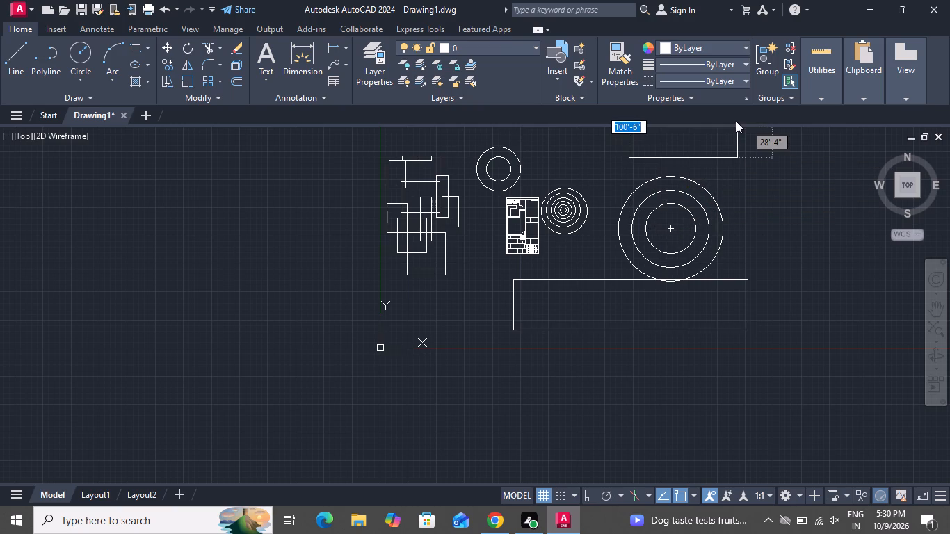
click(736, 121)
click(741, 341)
Delete the three large concentric circles together with the tall rectangle and the long horizontal rectangle crossing them.
scroll(736, 341, down, 1)
click(798, 190)
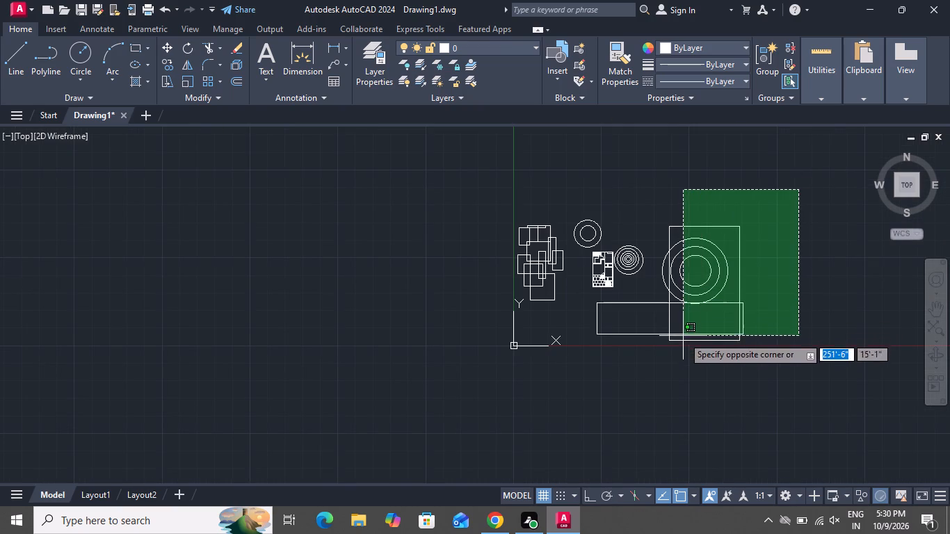
click(663, 347)
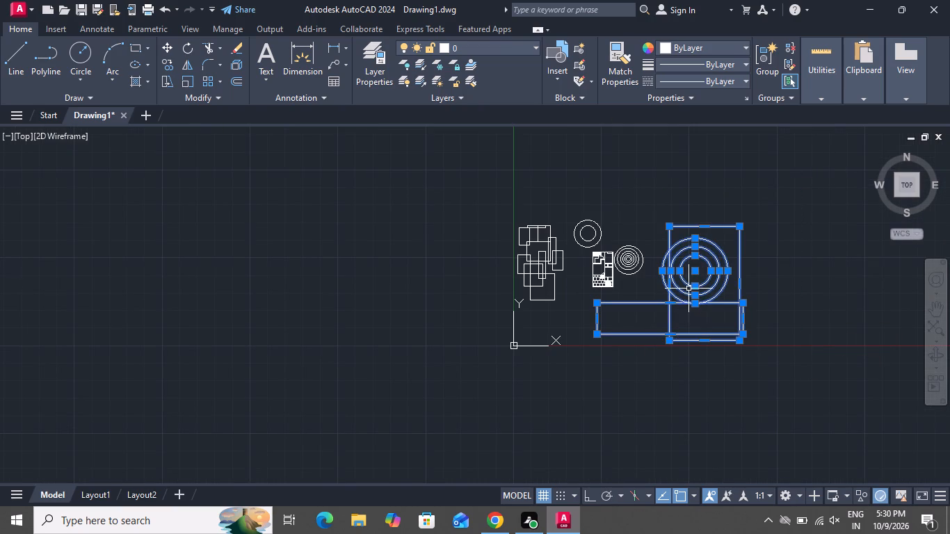
key(Delete)
Delete the pair of concentric circles north of the floor plan and the outermost circle of the set beside its east wall.
click(638, 216)
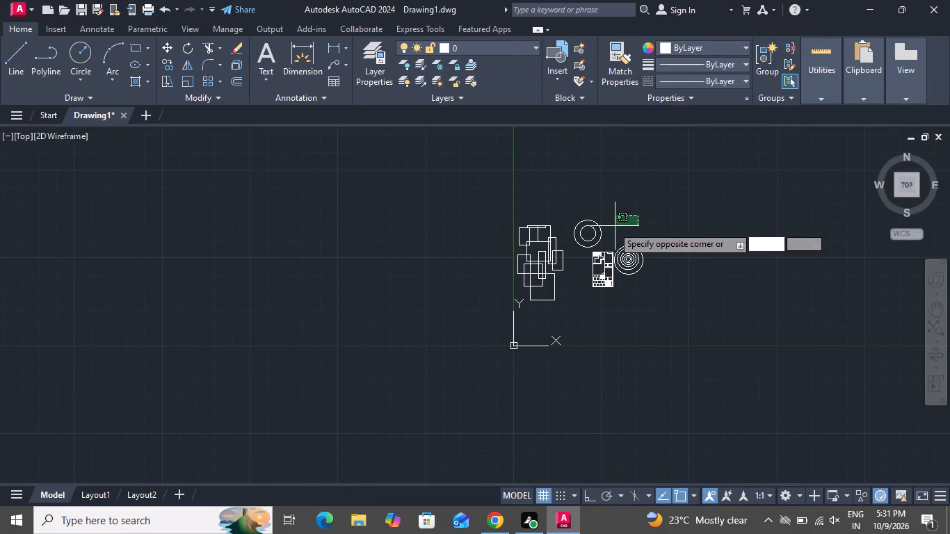
click(559, 247)
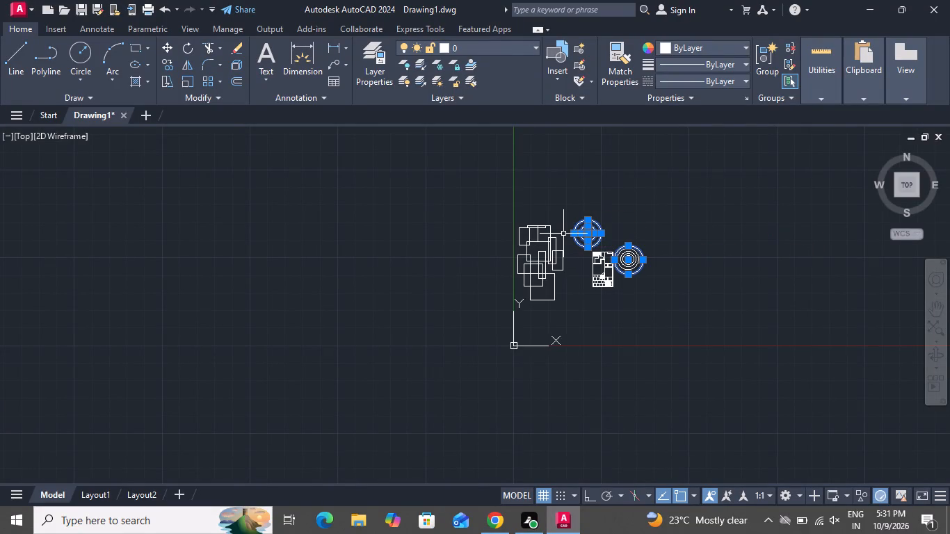
key(Delete)
Delete the whole cluster of overlapping rectangles west of the floor plan.
click(564, 219)
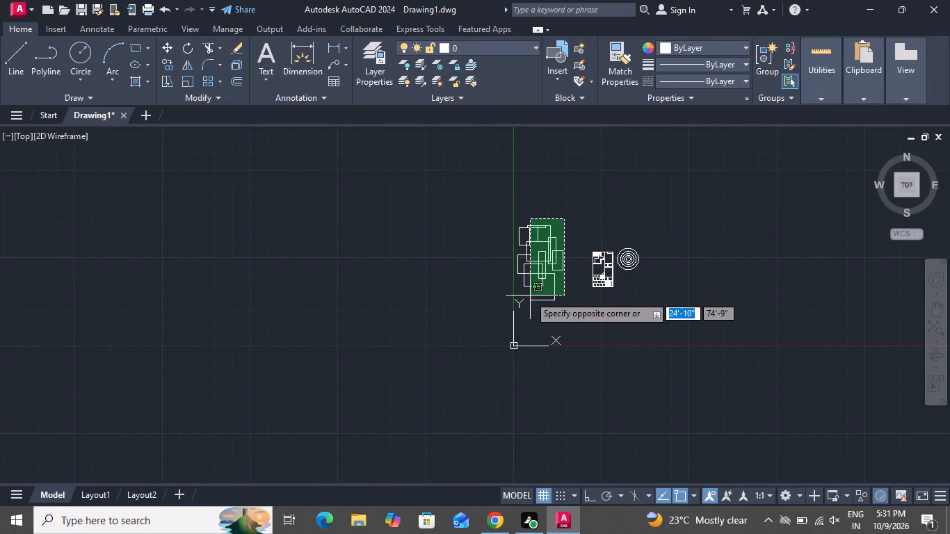
click(516, 305)
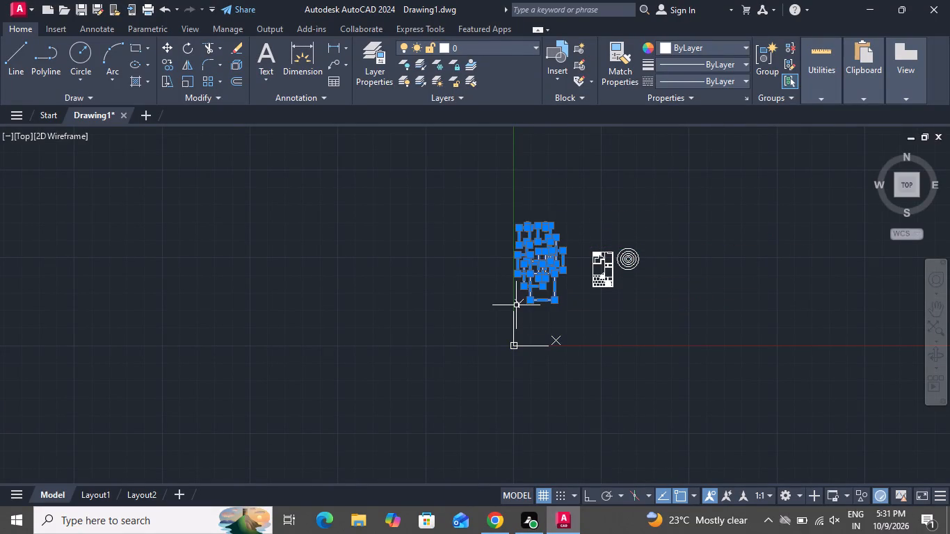
key(Delete)
Delete the remaining concentric circles just east of the floor plan.
scroll(615, 268, up, 2)
scroll(626, 243, down, 1)
scroll(626, 241, up, 1)
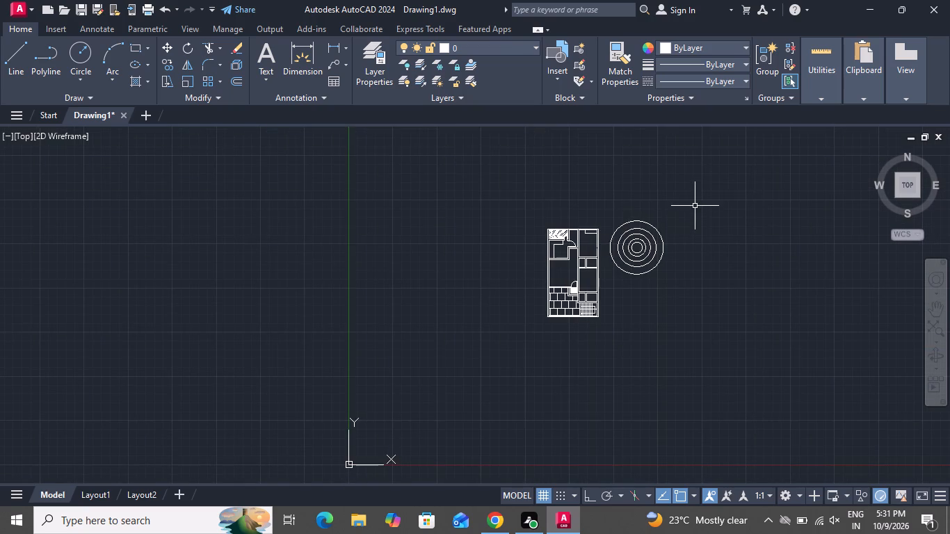
scroll(695, 207, up, 1)
click(693, 209)
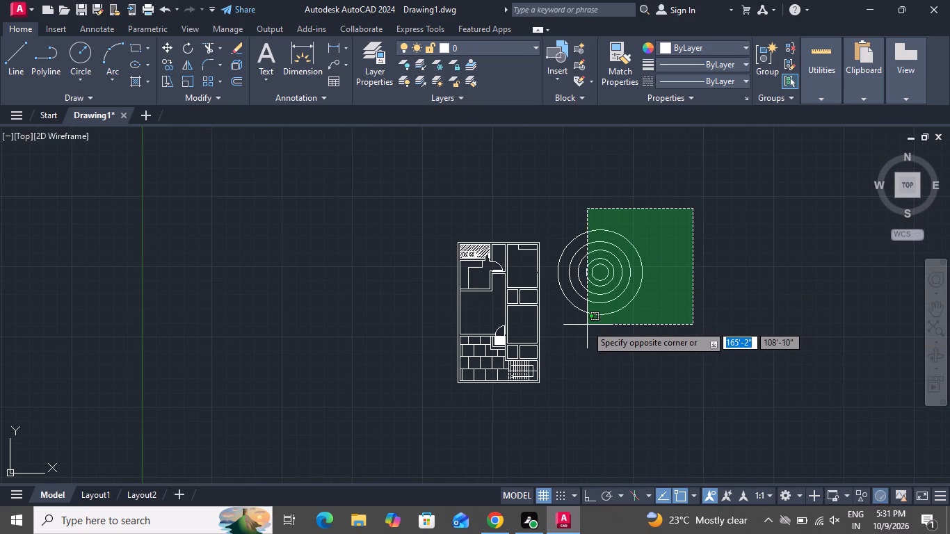
click(554, 342)
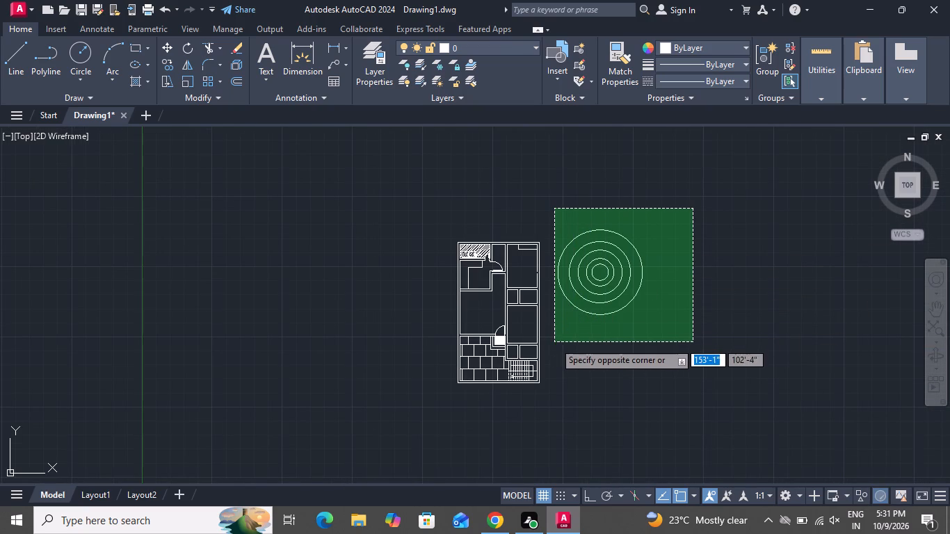
key(Delete)
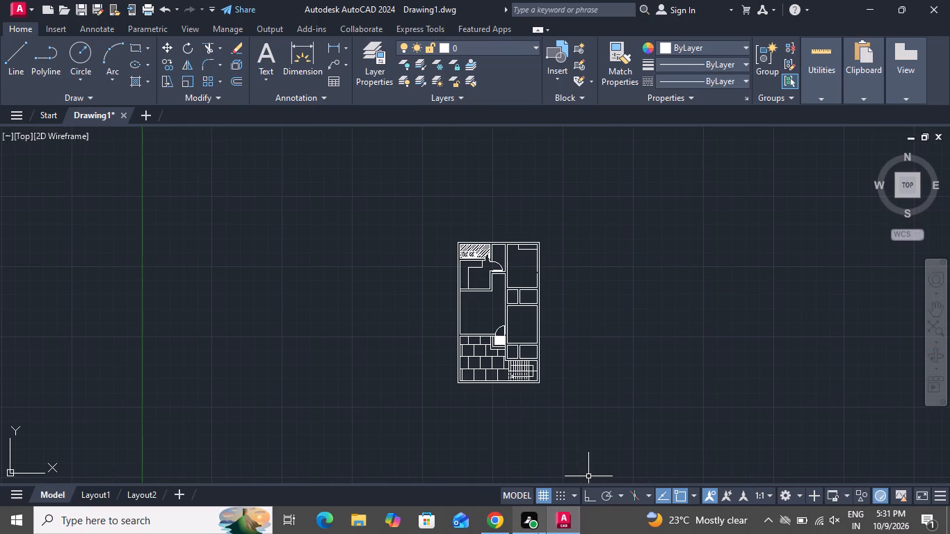
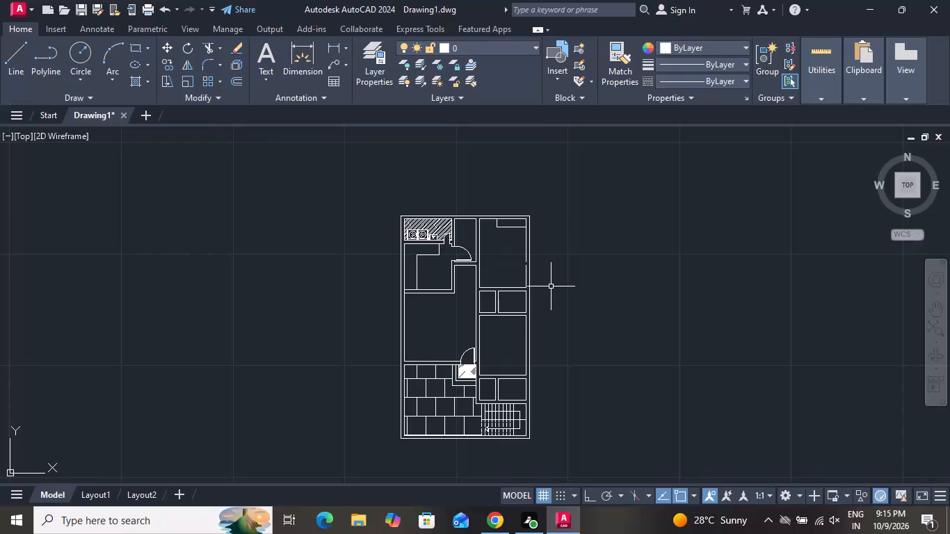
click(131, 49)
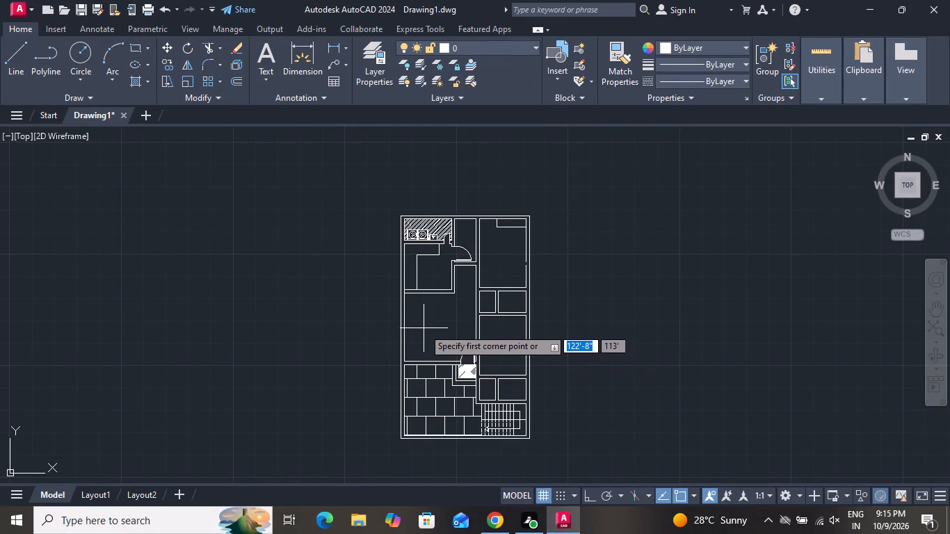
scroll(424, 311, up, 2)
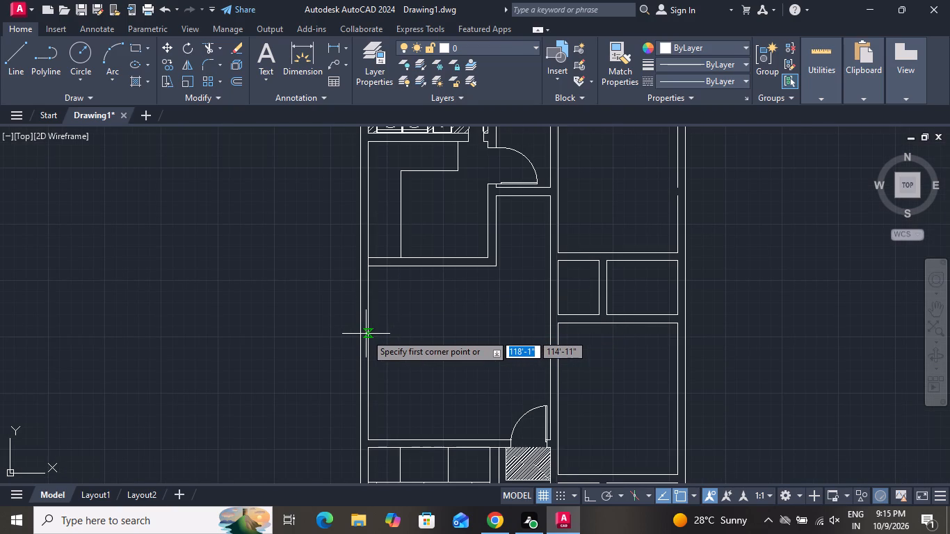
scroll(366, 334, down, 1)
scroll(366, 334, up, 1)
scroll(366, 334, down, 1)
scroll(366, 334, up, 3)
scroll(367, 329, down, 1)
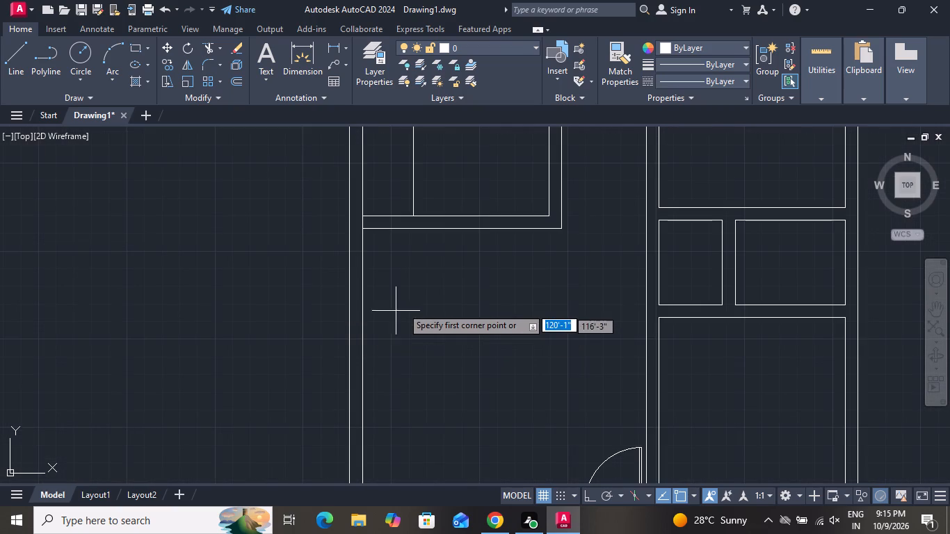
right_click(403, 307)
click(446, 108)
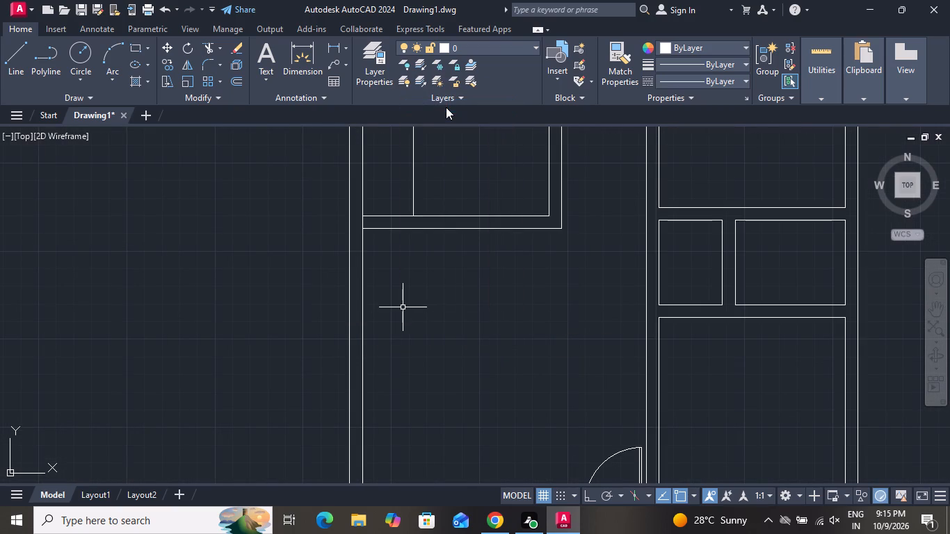
Trim away the west wall's inner line where the double-line partition north of the large west room meets it.
text(tr)
key(space)
key(space)
scroll(354, 238, up, 2)
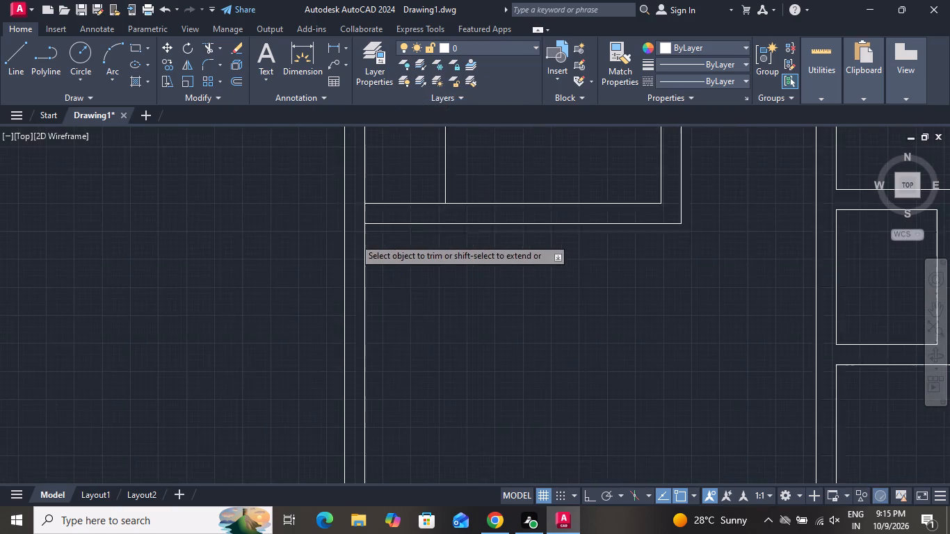
scroll(364, 204, up, 1)
scroll(364, 204, down, 1)
scroll(364, 204, up, 1)
click(379, 197)
click(331, 191)
right_click(332, 190)
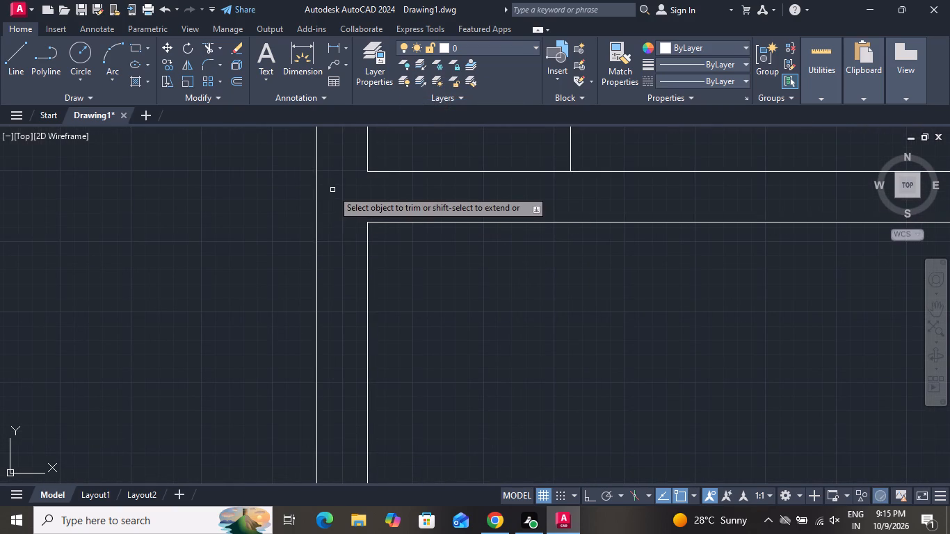
click(380, 212)
Draw a short line across the west wall's thickness at the midpoint of the large room's inner wall line.
scroll(412, 276, down, 1)
scroll(412, 277, up, 1)
scroll(412, 277, down, 1)
scroll(414, 277, up, 1)
scroll(414, 277, down, 1)
scroll(414, 277, up, 1)
scroll(414, 277, down, 1)
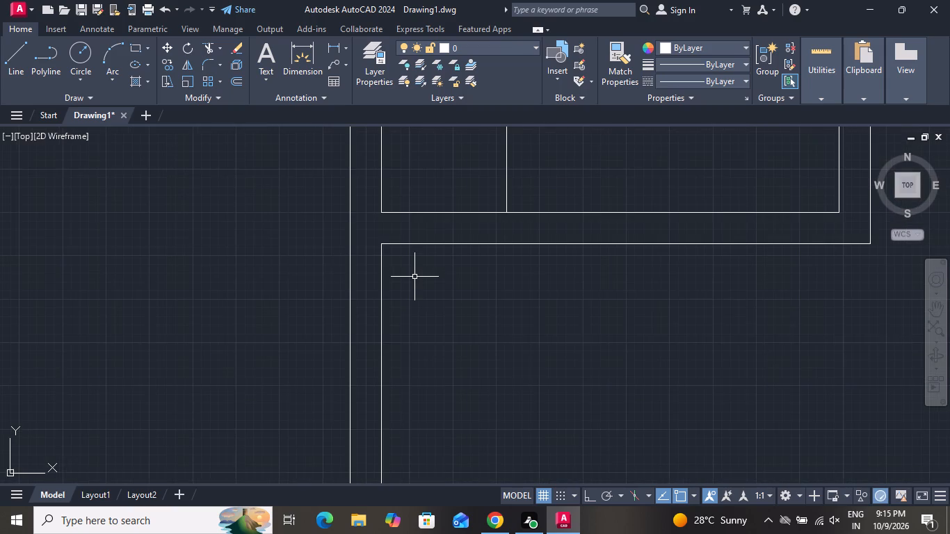
scroll(414, 277, down, 5)
scroll(421, 298, up, 2)
scroll(421, 298, down, 1)
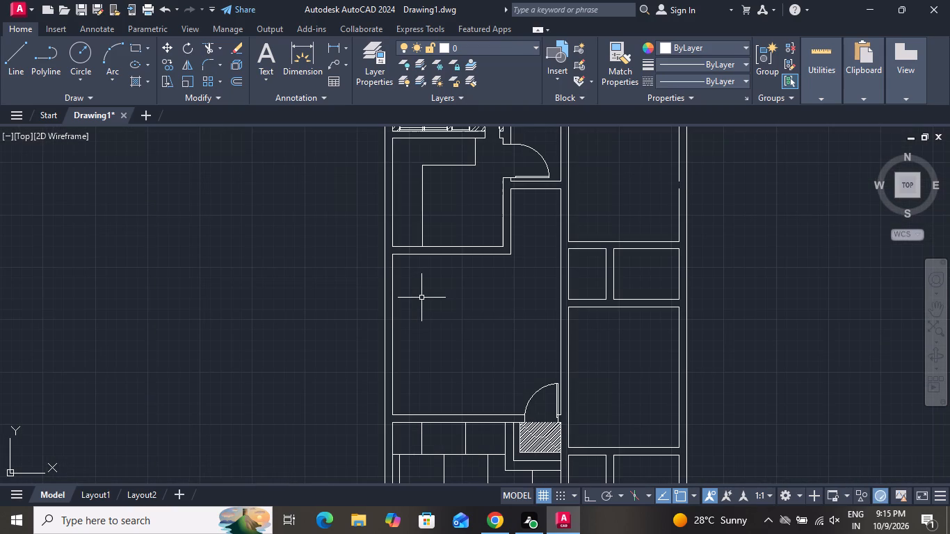
scroll(421, 298, up, 1)
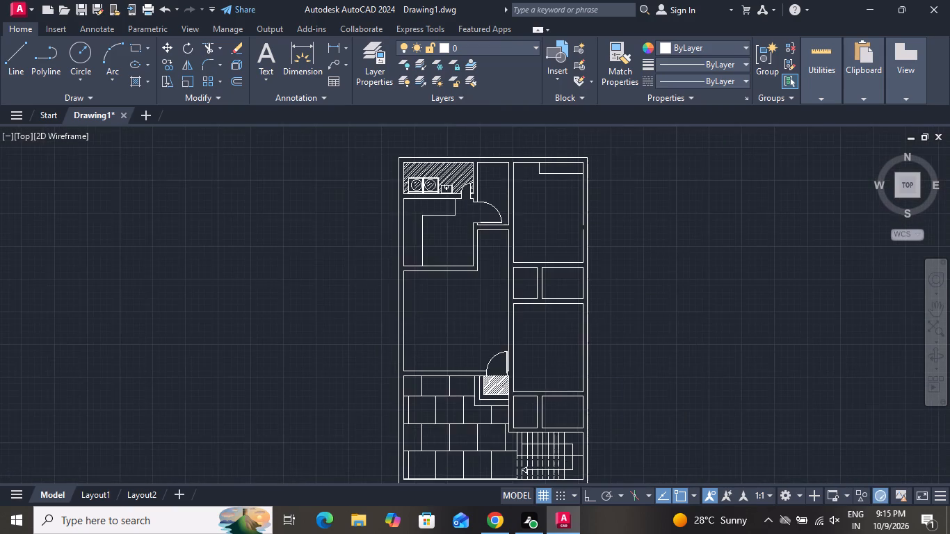
click(6, 54)
scroll(405, 337, up, 3)
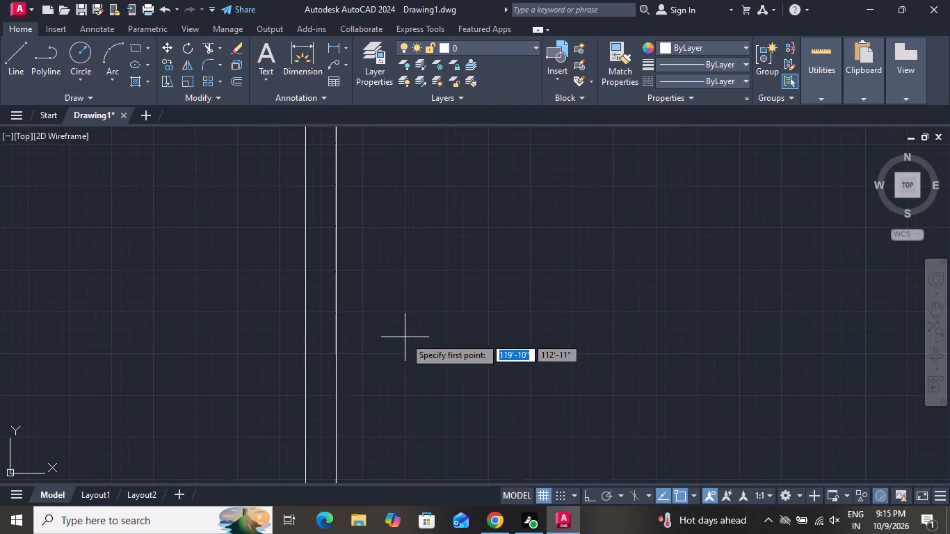
click(333, 326)
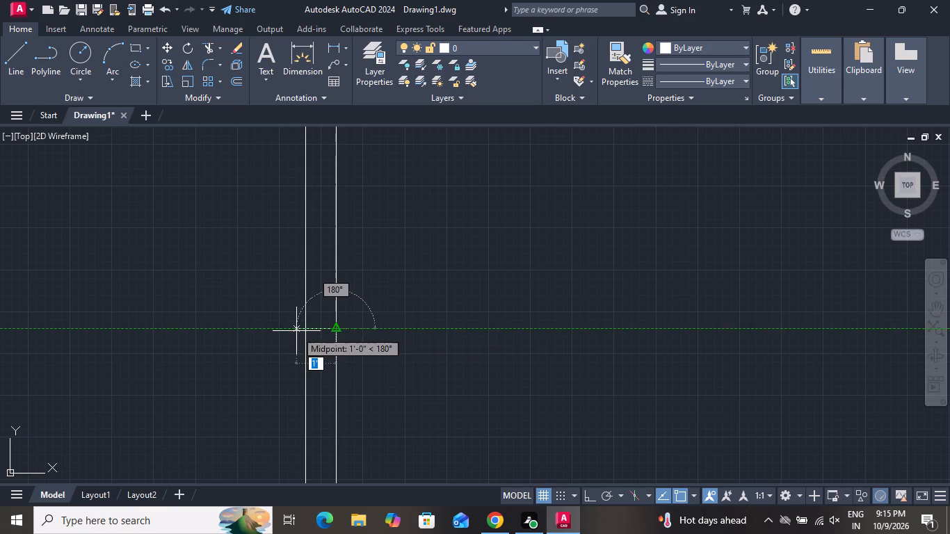
click(305, 326)
right_click(312, 325)
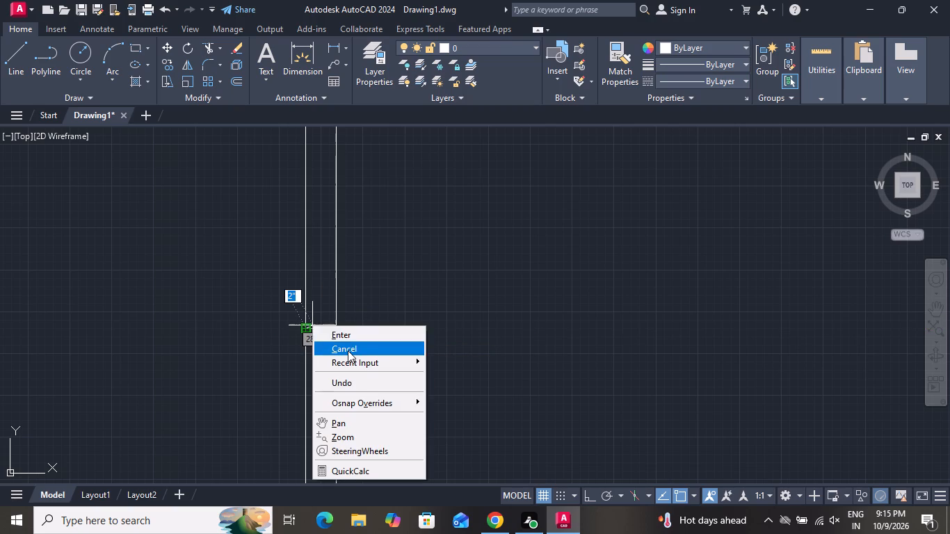
click(348, 350)
Offset the short line across the west wall by 2' to both its north and south sides.
key(o)
key(space)
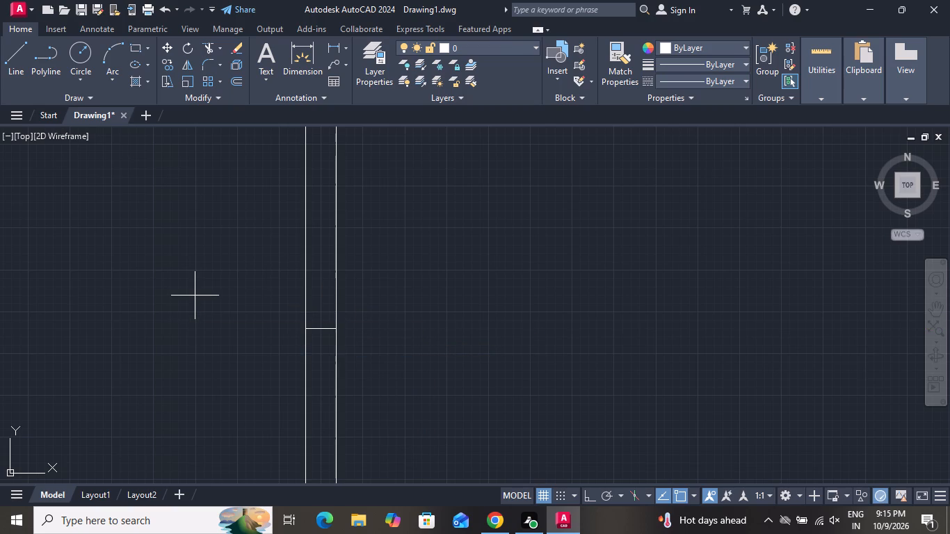
text(2')
key(Return)
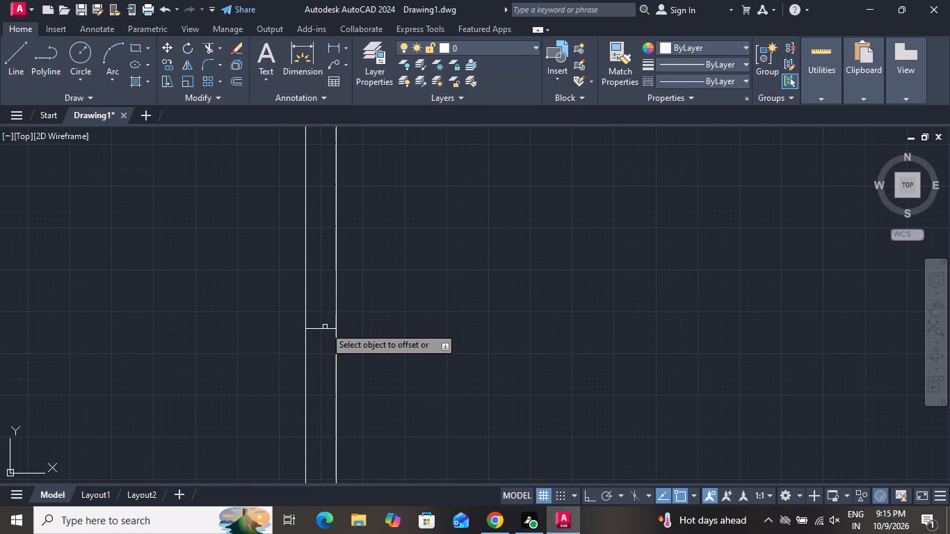
drag(325, 327, 324, 316)
click(321, 278)
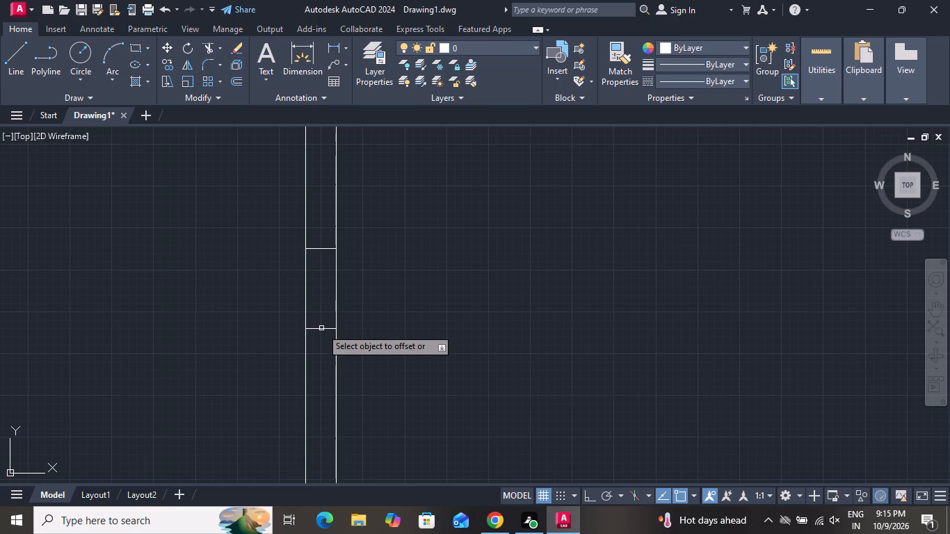
click(321, 328)
click(317, 385)
key(Escape)
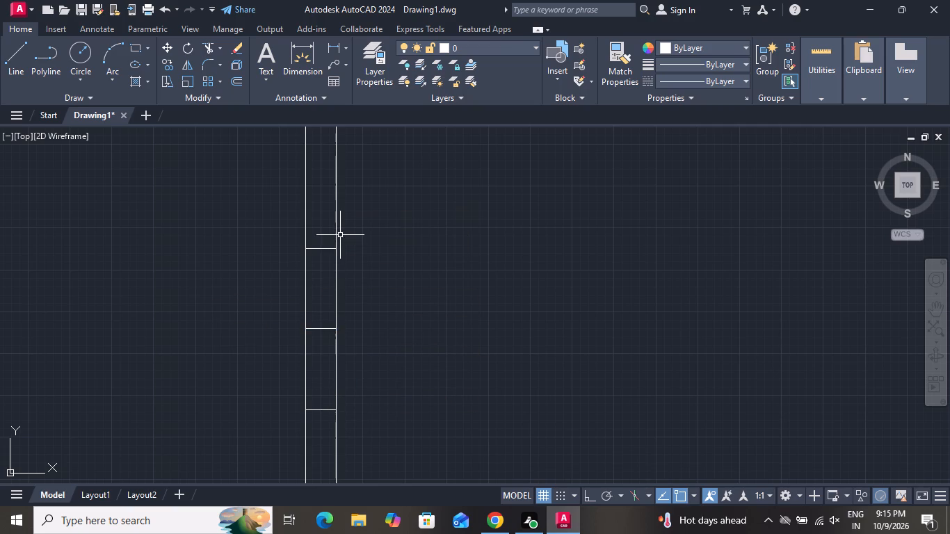
Offset the northern and southern cross lines 2" outward to form the window's end frames in the west wall.
text(o)
key(space)
key(2)
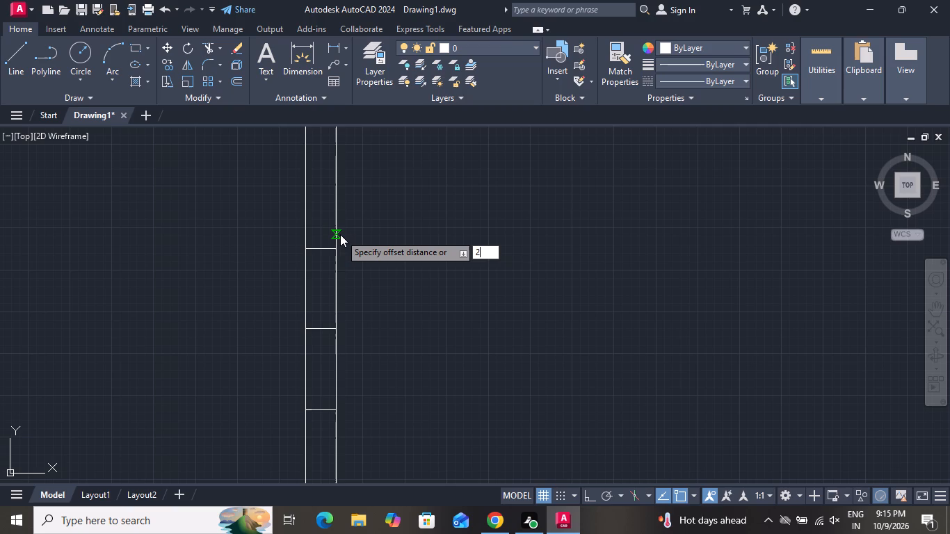
key(shift+quotedbl)
key(Return)
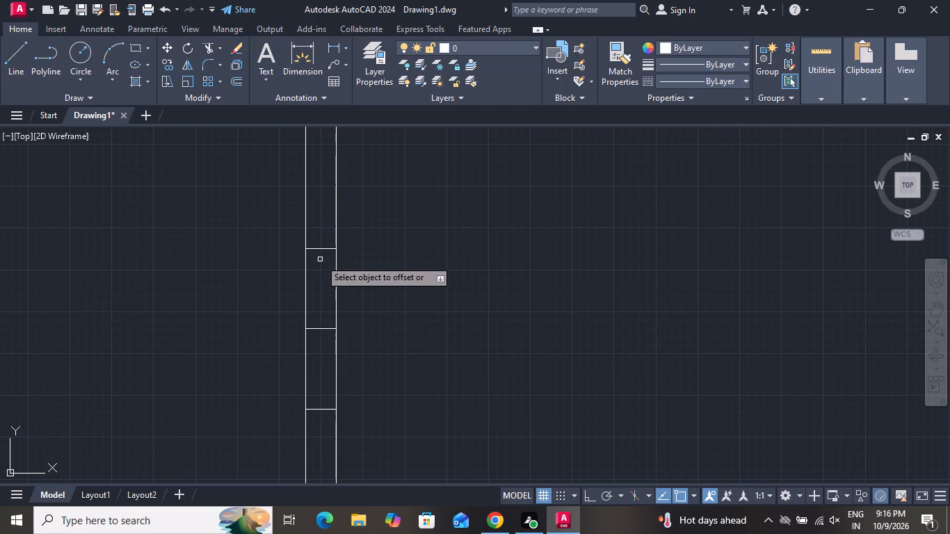
click(316, 249)
click(318, 220)
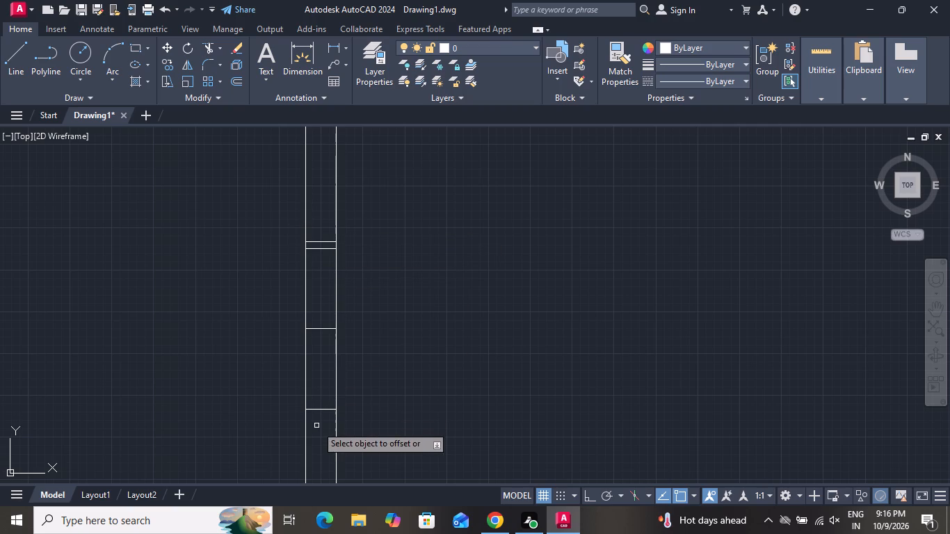
drag(315, 410, 322, 439)
click(322, 439)
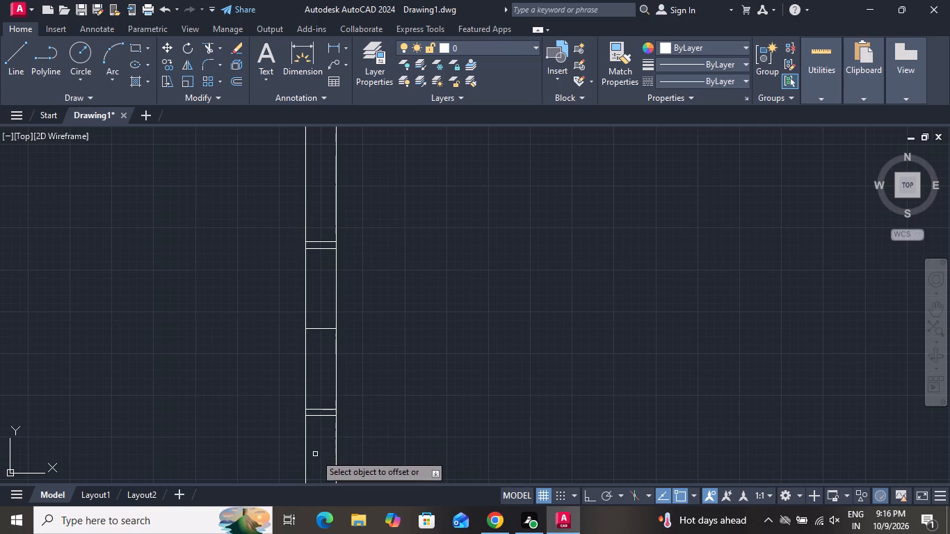
right_click(417, 343)
click(453, 371)
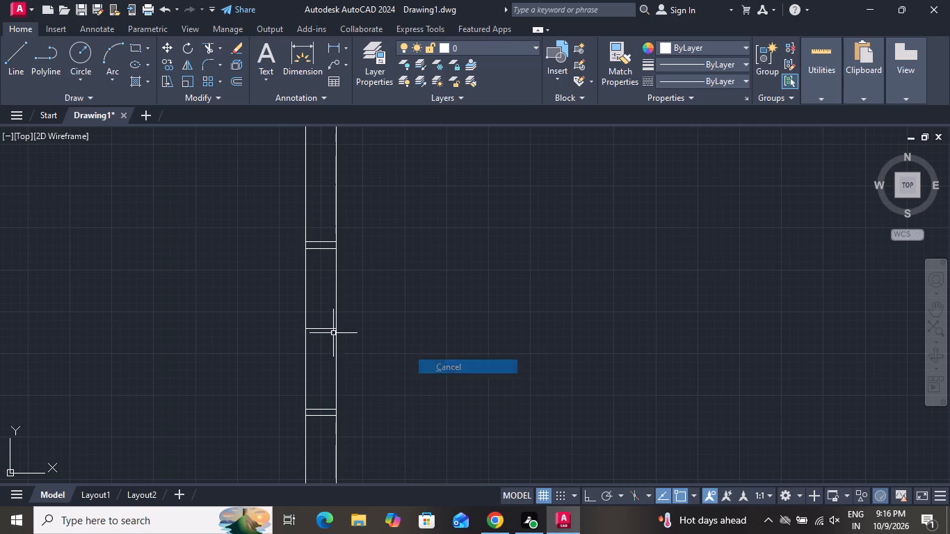
Draw a vertical line joining the midpoints of the window's two inner frame lines.
click(13, 54)
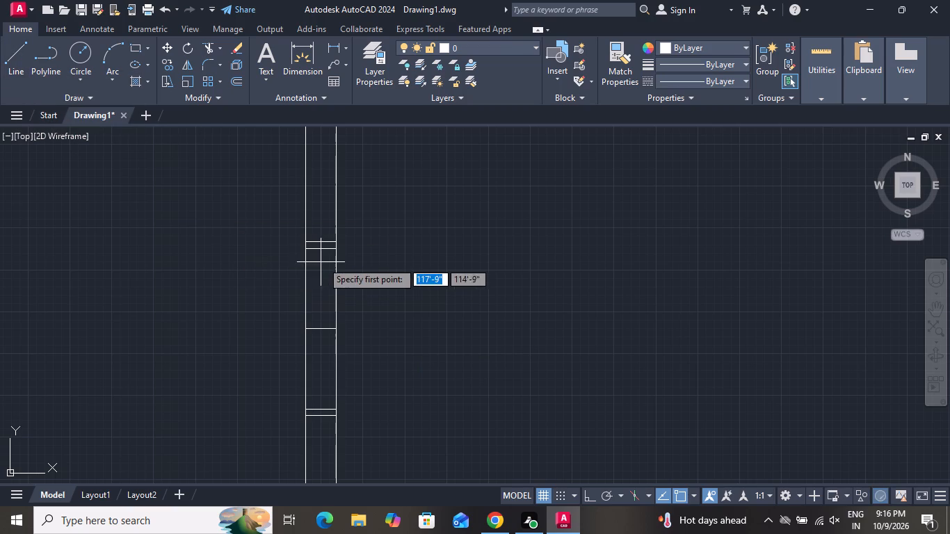
click(323, 252)
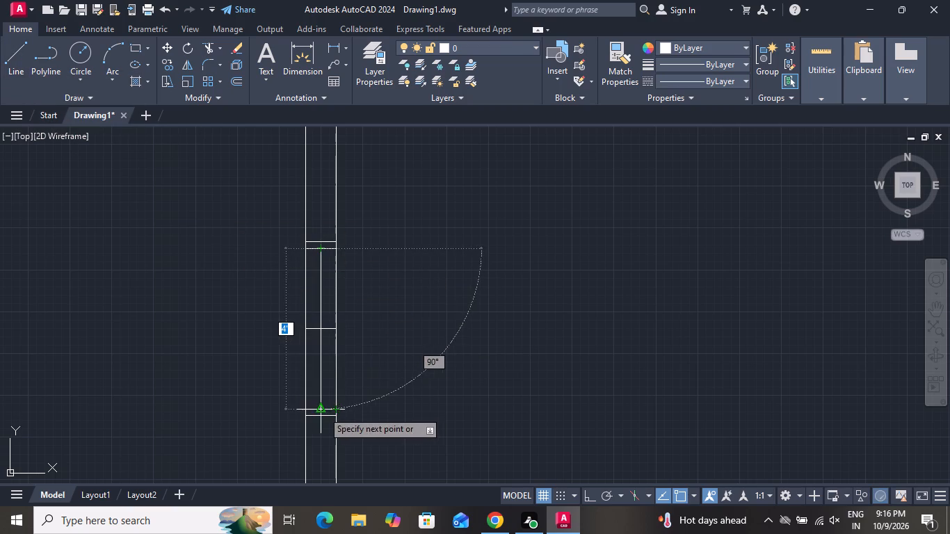
click(321, 412)
right_click(323, 410)
click(362, 279)
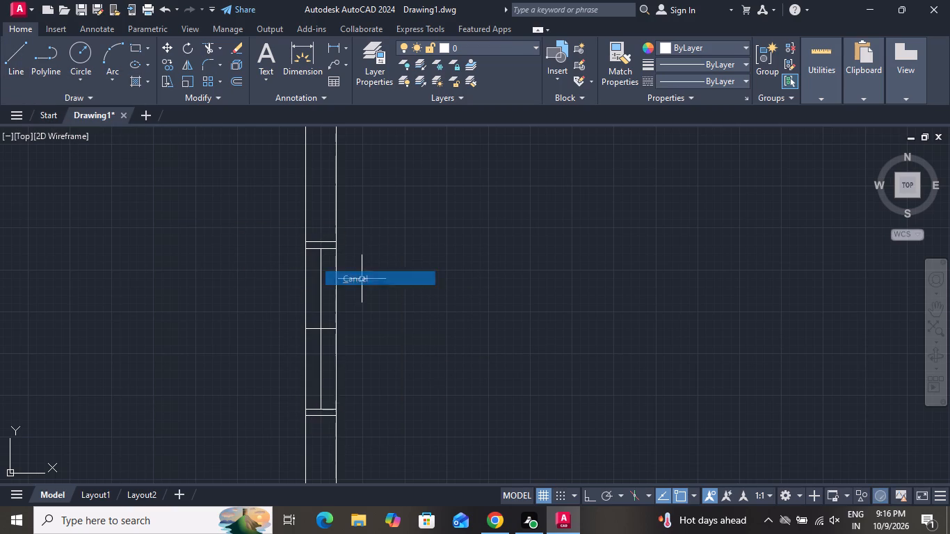
Offset the window's vertical centre line by 1" to both its east and west sides.
key(o)
key(space)
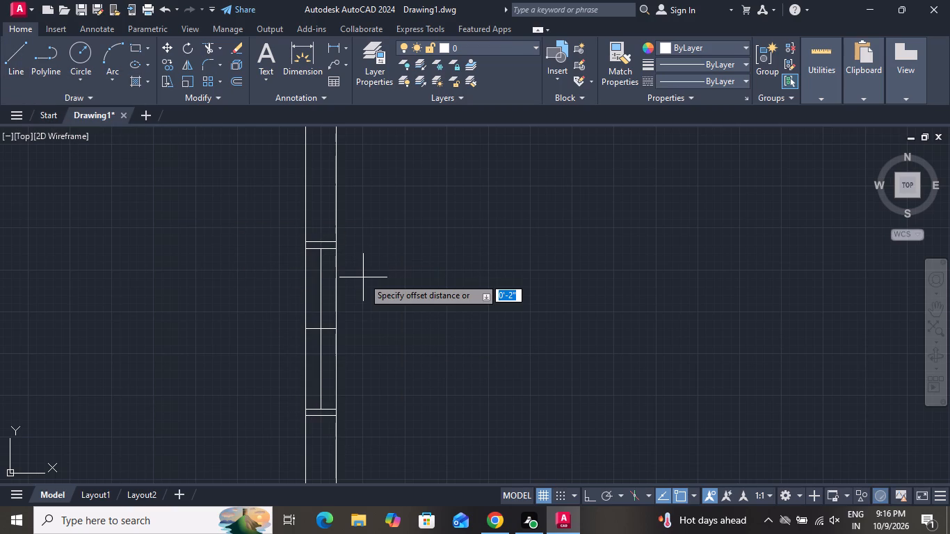
key(1)
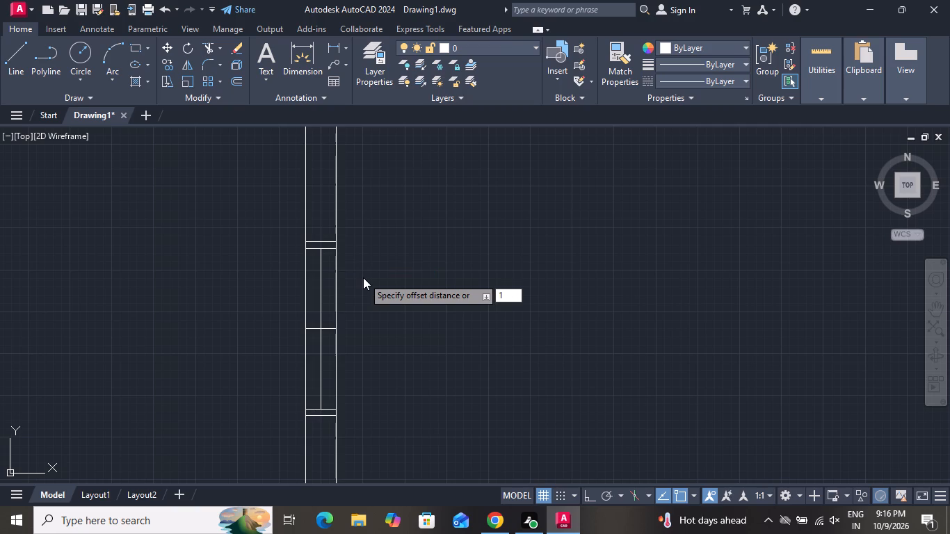
key(shift+quotedbl)
key(Return)
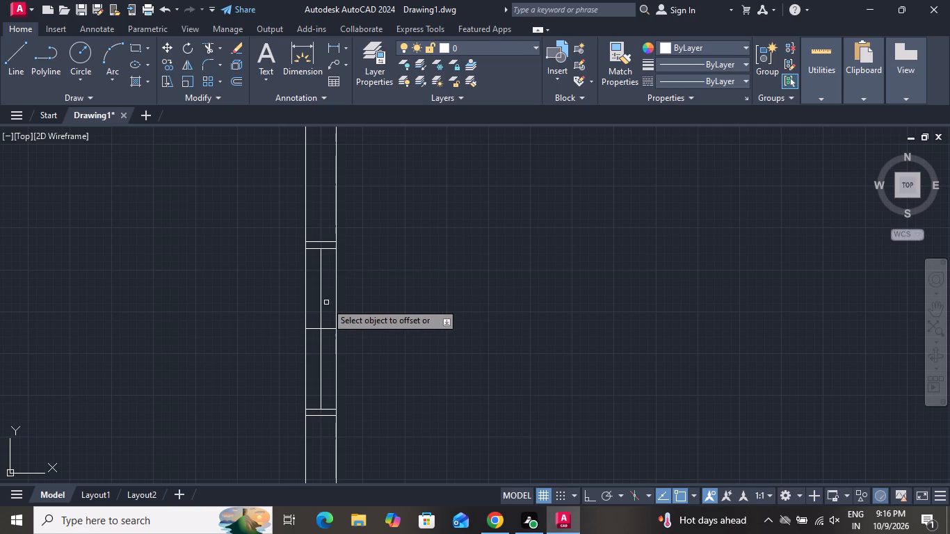
click(321, 296)
click(339, 293)
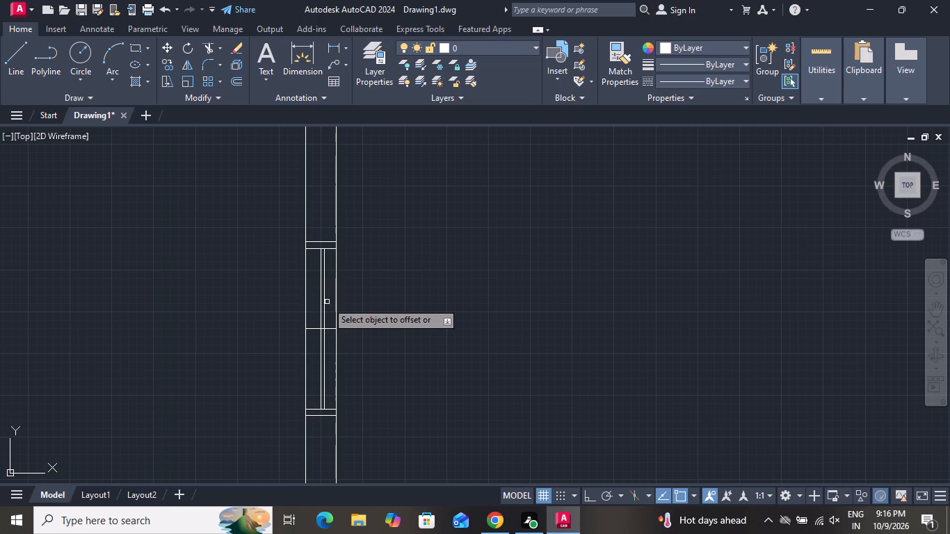
scroll(316, 303, up, 1)
scroll(316, 303, down, 1)
scroll(319, 297, up, 1)
click(320, 293)
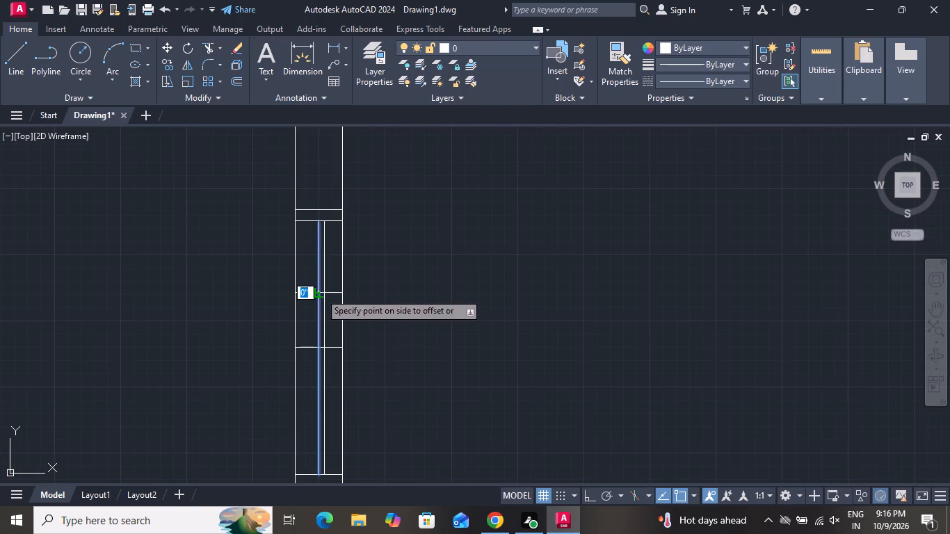
click(282, 291)
right_click(362, 264)
click(383, 290)
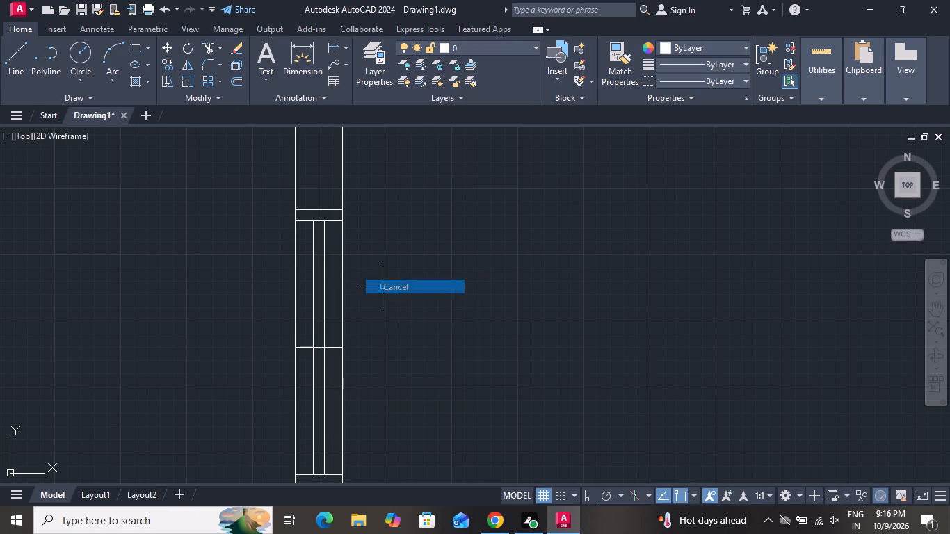
Delete the window's original vertical centre line and the short cross line at its middle.
scroll(315, 281, down, 1)
scroll(314, 282, up, 1)
scroll(319, 390, down, 1)
scroll(319, 390, up, 2)
scroll(314, 329, up, 1)
scroll(314, 329, down, 1)
scroll(314, 329, up, 3)
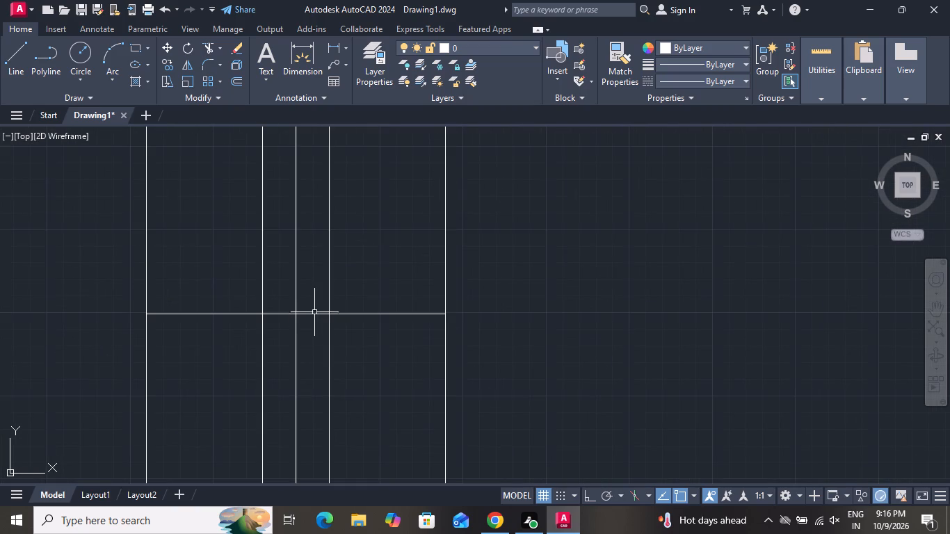
click(314, 302)
click(286, 359)
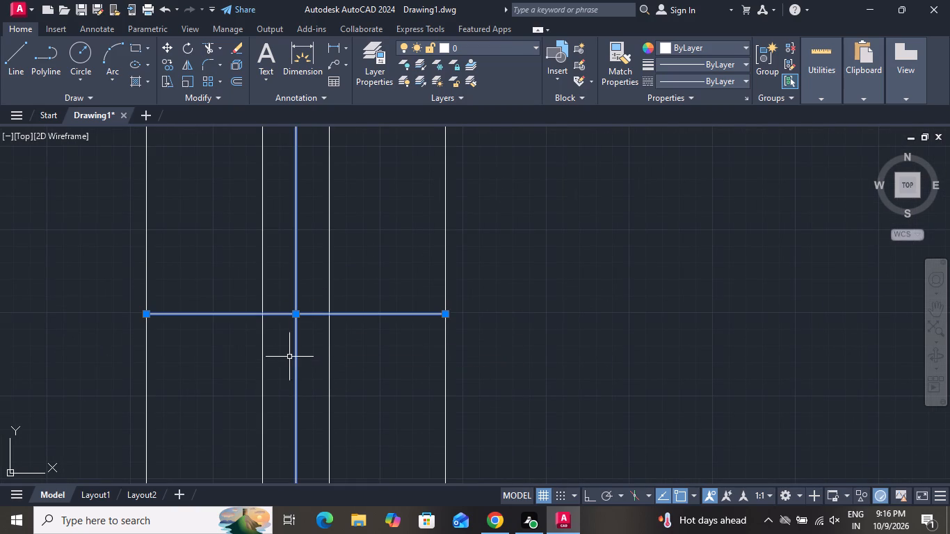
key(Delete)
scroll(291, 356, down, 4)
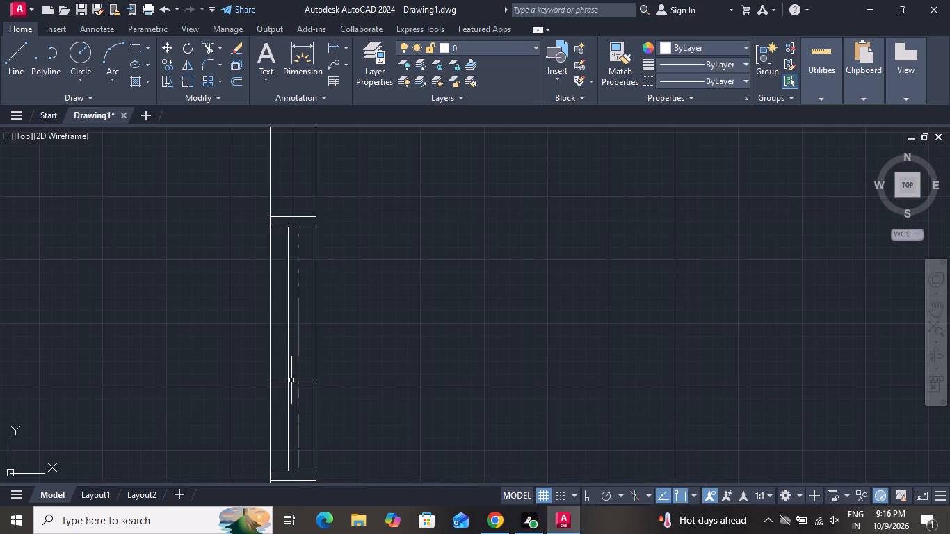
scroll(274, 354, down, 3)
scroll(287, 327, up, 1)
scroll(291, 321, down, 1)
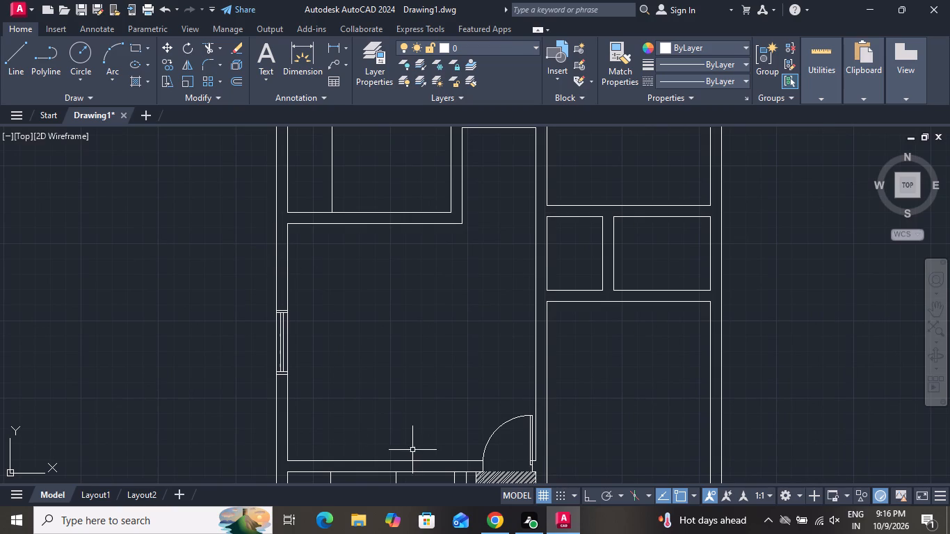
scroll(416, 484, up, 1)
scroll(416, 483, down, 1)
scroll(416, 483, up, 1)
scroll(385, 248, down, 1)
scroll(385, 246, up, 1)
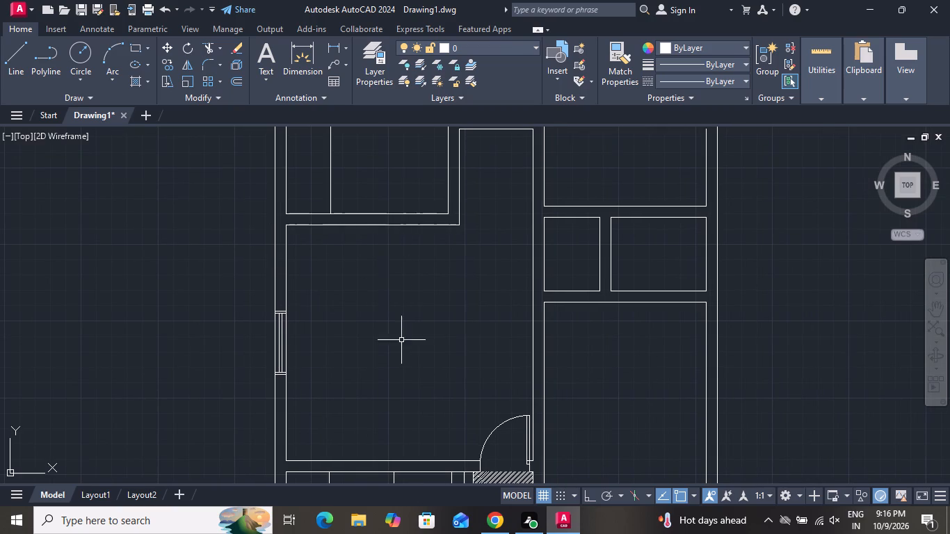
Draw a short cross line through the large room's south wall at the midpoint of its inner face, west of the door.
scroll(414, 378, up, 3)
scroll(351, 256, up, 1)
scroll(347, 284, down, 3)
scroll(346, 284, up, 1)
scroll(346, 283, down, 4)
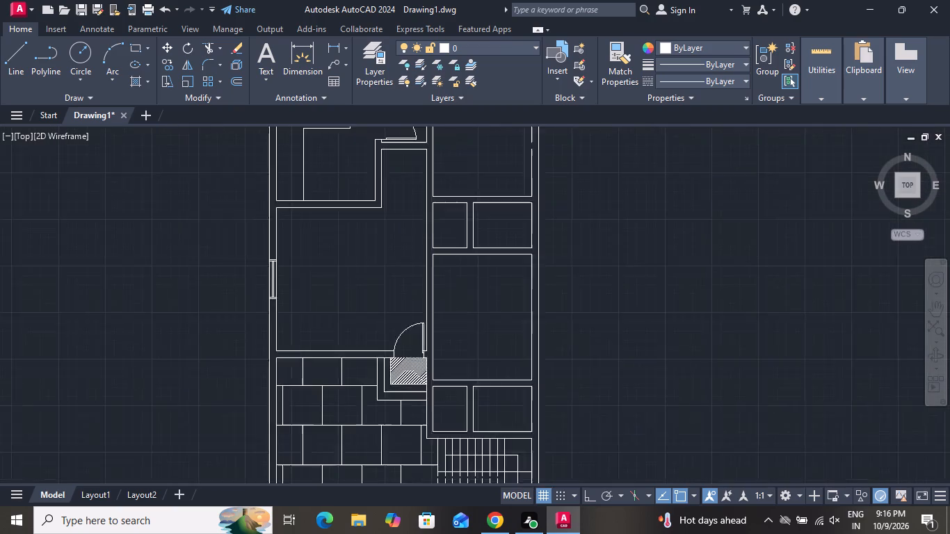
scroll(339, 378, down, 1)
scroll(339, 378, up, 3)
scroll(338, 375, down, 1)
scroll(332, 270, up, 5)
scroll(328, 264, down, 1)
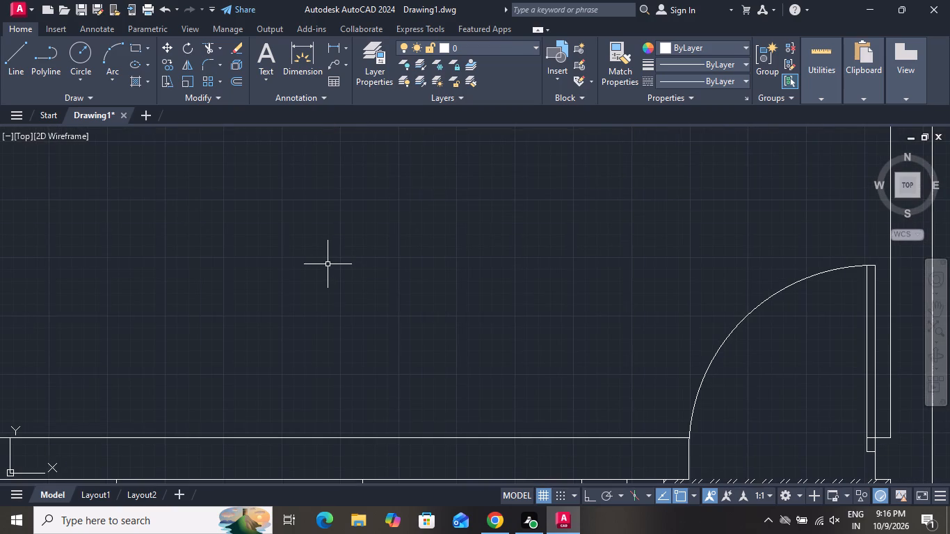
scroll(328, 261, down, 2)
click(19, 55)
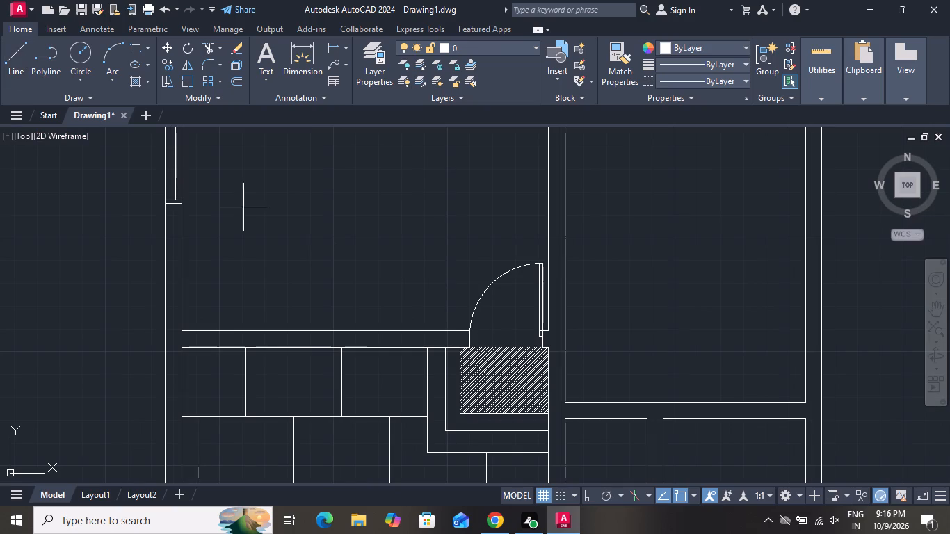
click(325, 330)
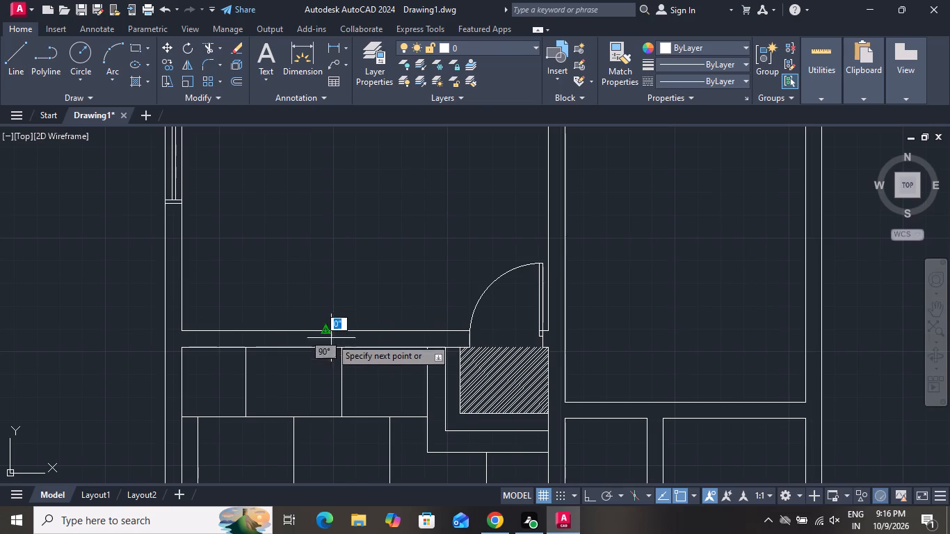
click(327, 348)
right_click(330, 347)
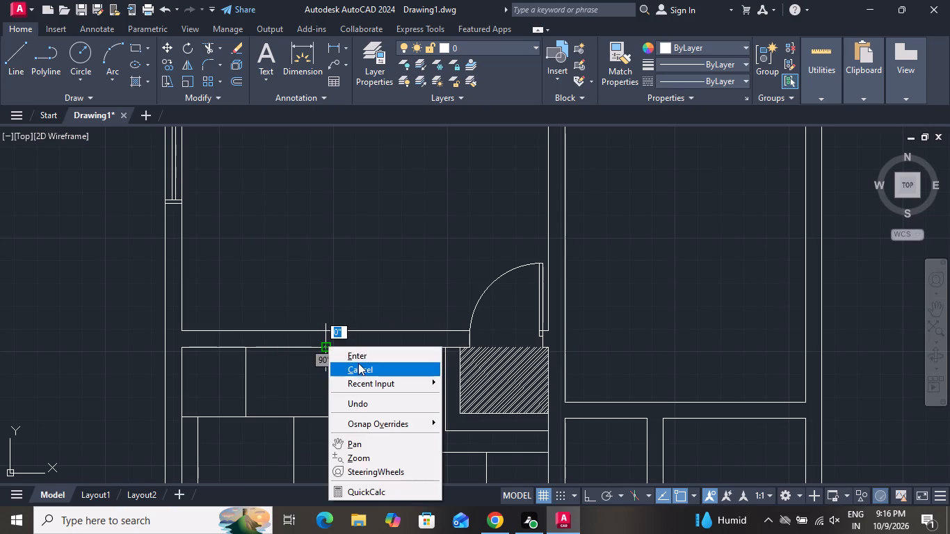
click(360, 367)
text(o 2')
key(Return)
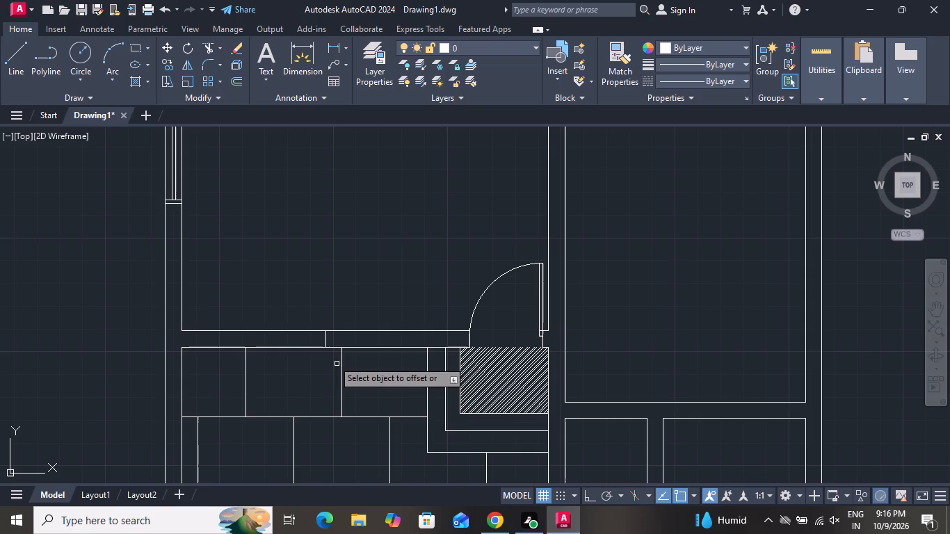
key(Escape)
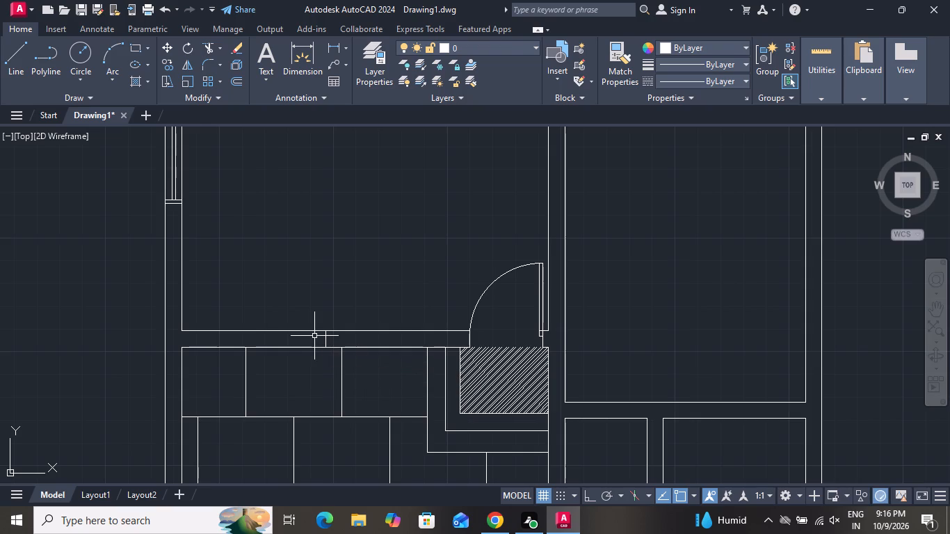
Offset the south wall's cross line by 2' to both its west and east sides.
key(o)
key(space)
text(2')
key(Return)
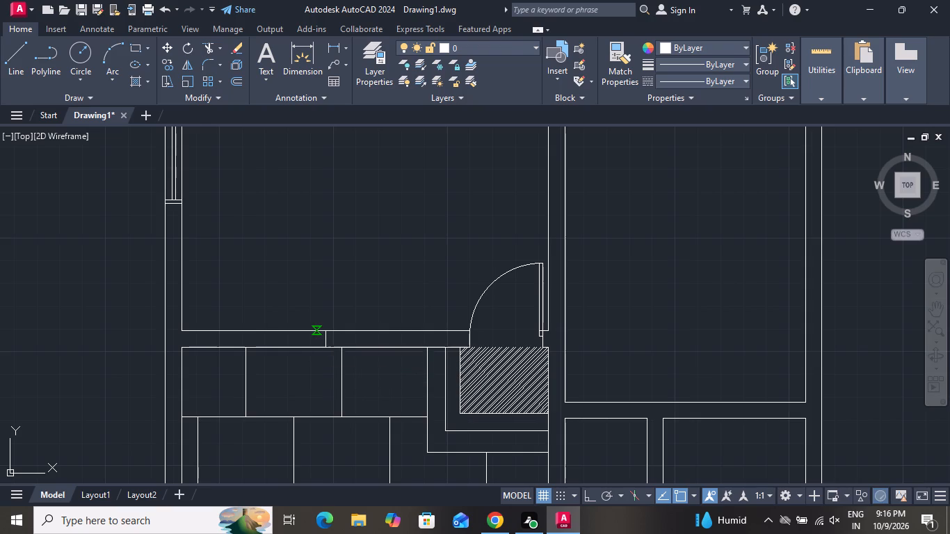
scroll(319, 341, up, 3)
click(335, 327)
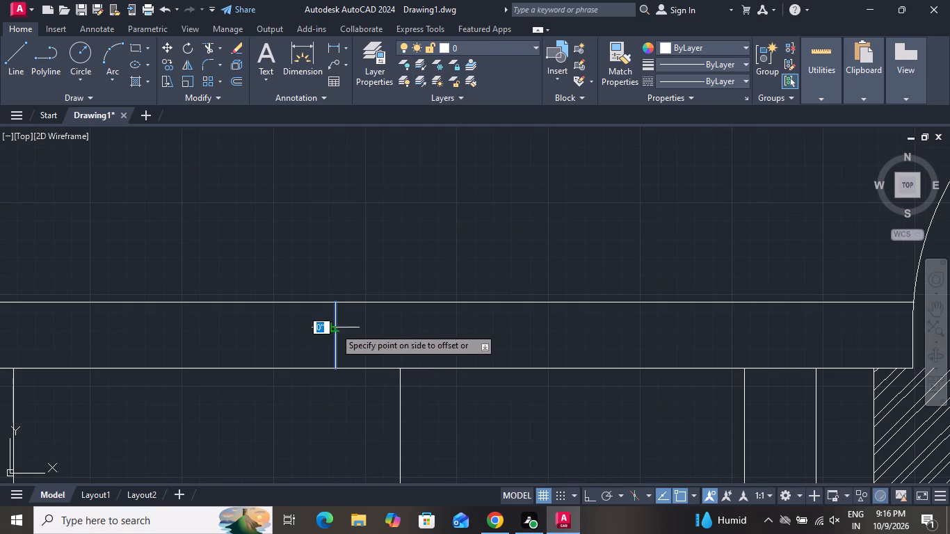
click(265, 334)
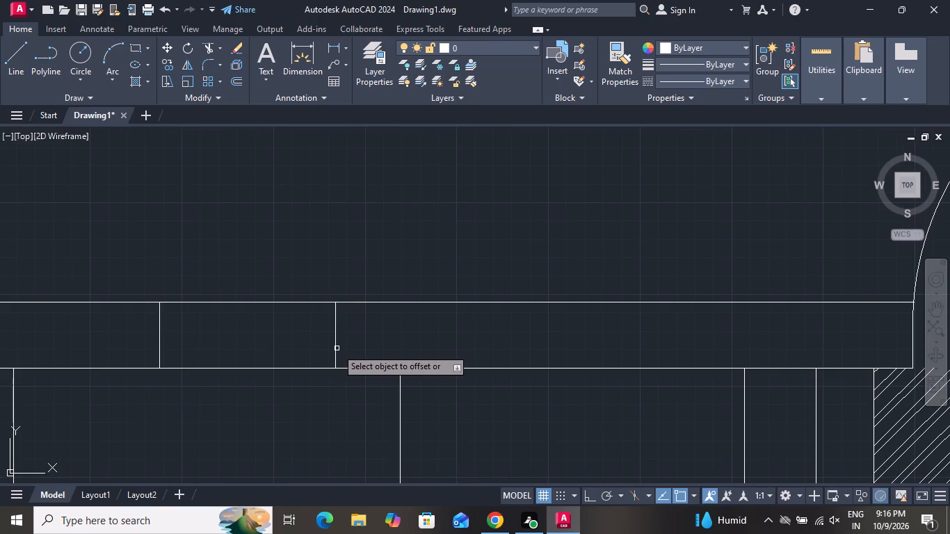
click(337, 348)
click(373, 328)
right_click(374, 327)
click(389, 337)
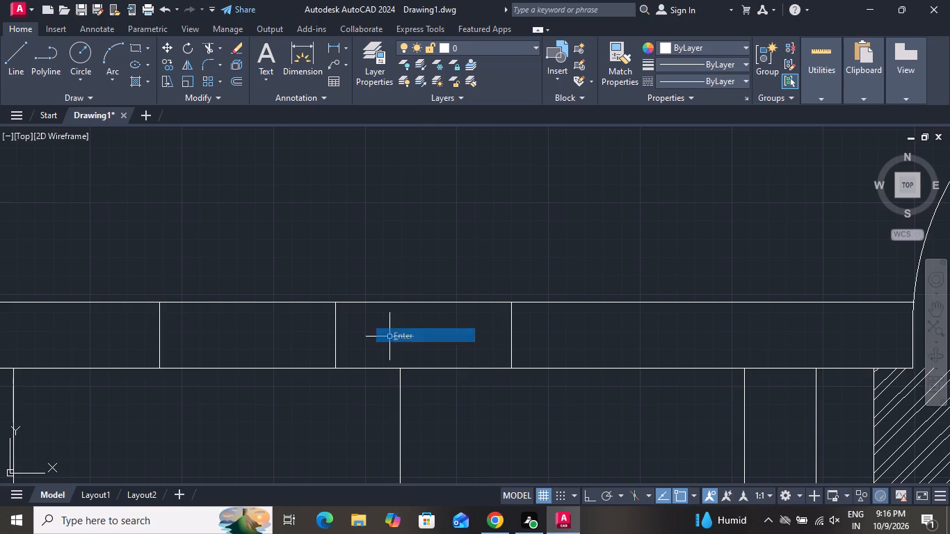
Offset the western and eastern cross lines 2" outward to form the window's end frames in the south wall.
text(o 2)
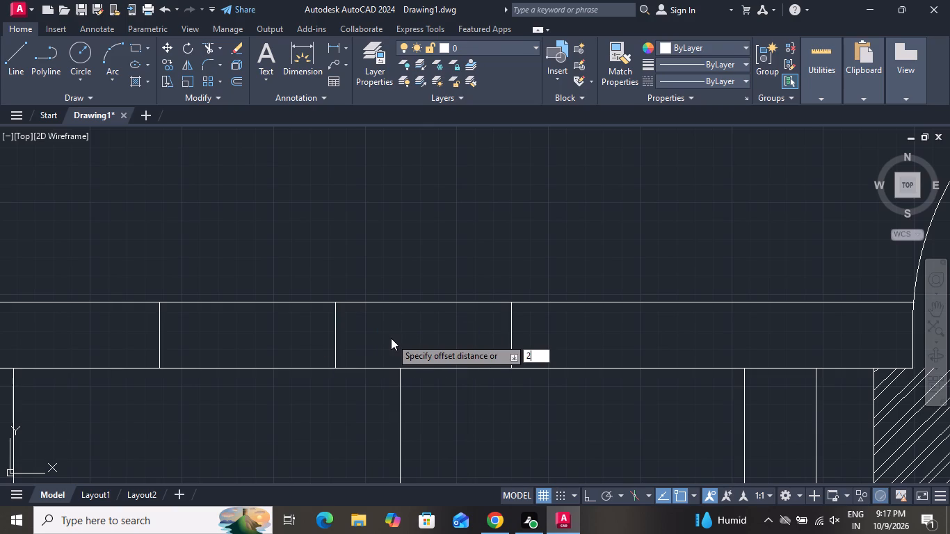
key(shift+quotedbl)
key(Return)
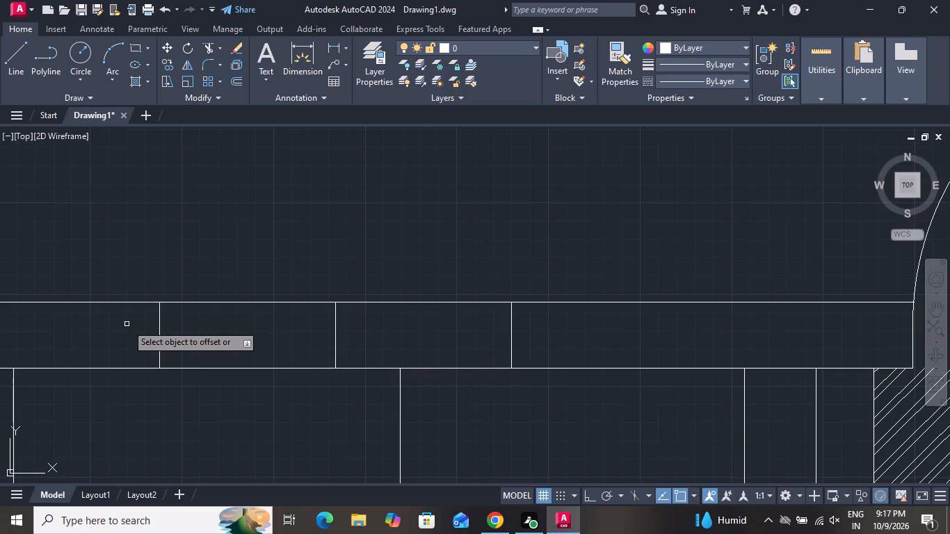
click(159, 327)
click(129, 334)
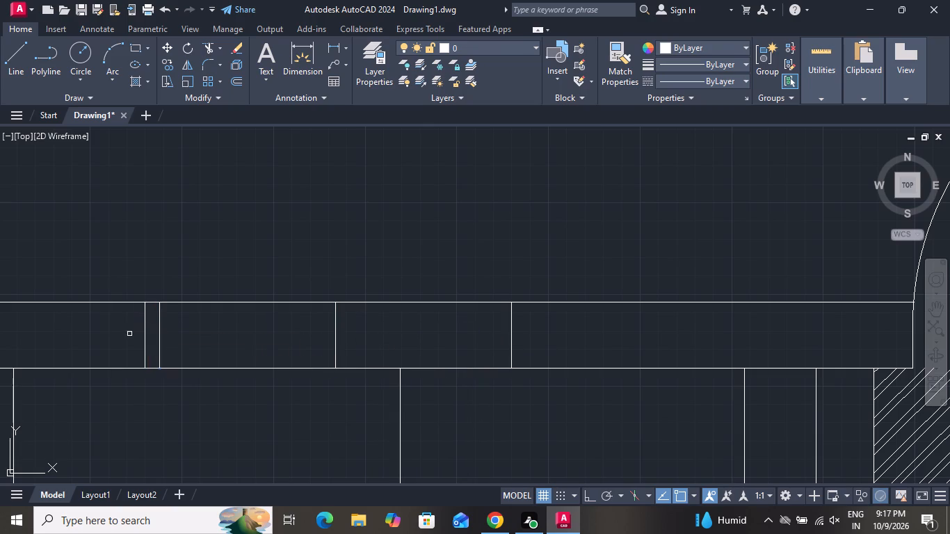
click(510, 343)
click(611, 336)
right_click(599, 336)
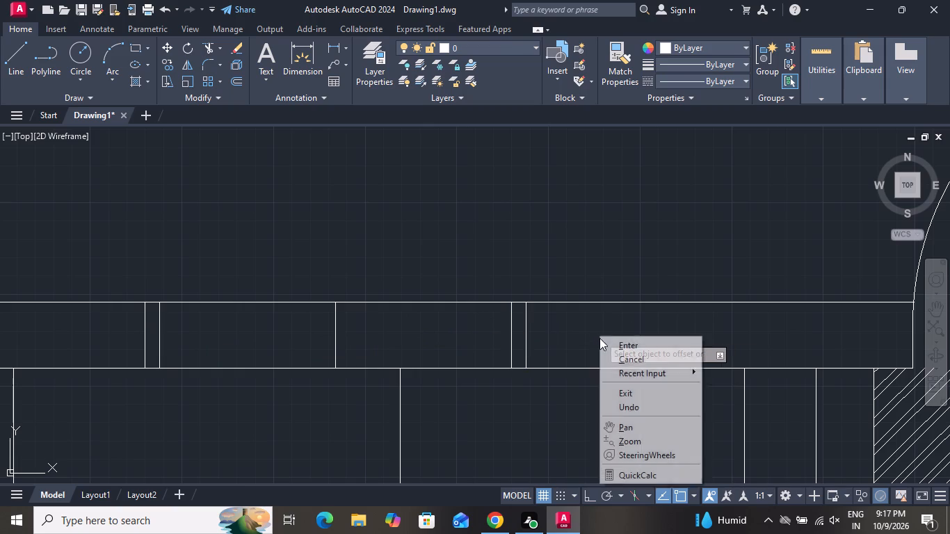
click(606, 350)
Draw a horizontal line joining the midpoints of the south window's two inner frame lines.
click(3, 60)
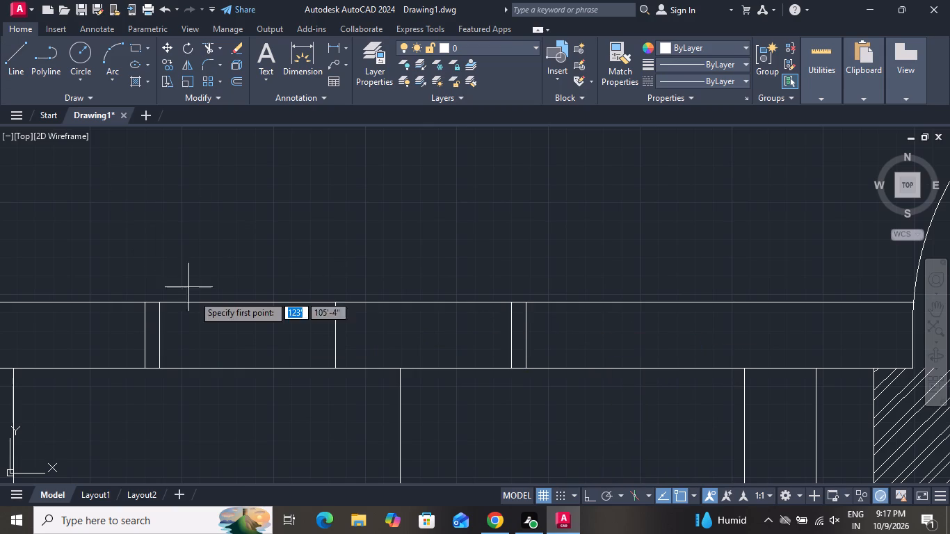
click(157, 334)
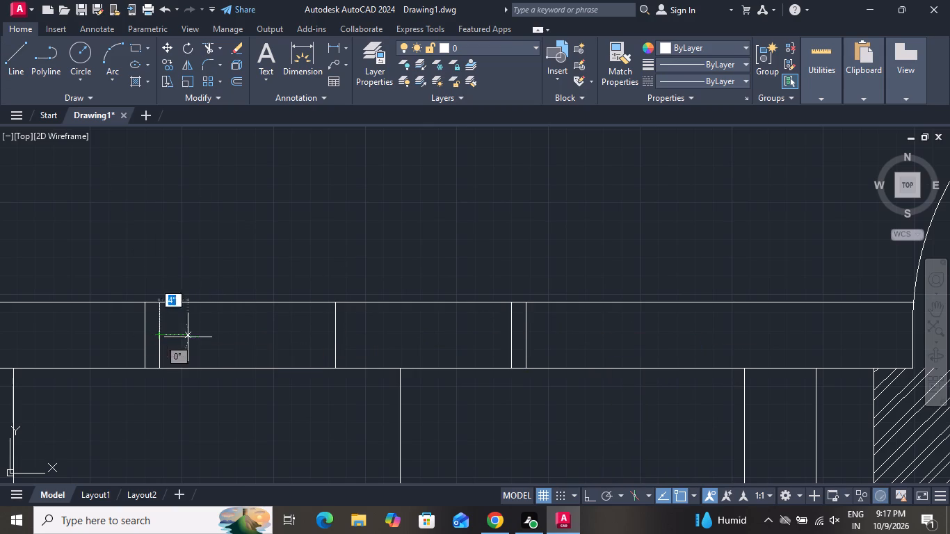
click(517, 338)
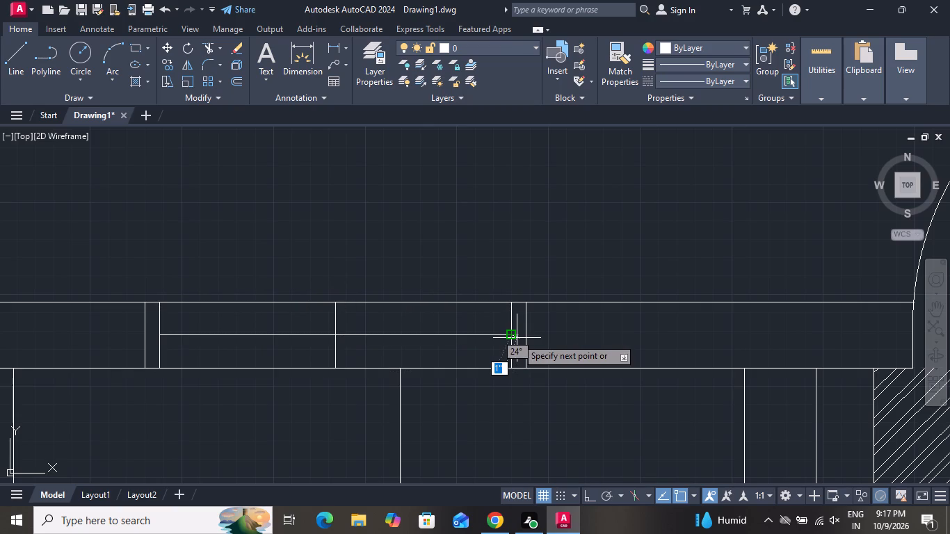
right_click(517, 338)
click(547, 365)
Offset the south window's horizontal centre line by 1" to both its south and north sides.
scroll(539, 292, down, 2)
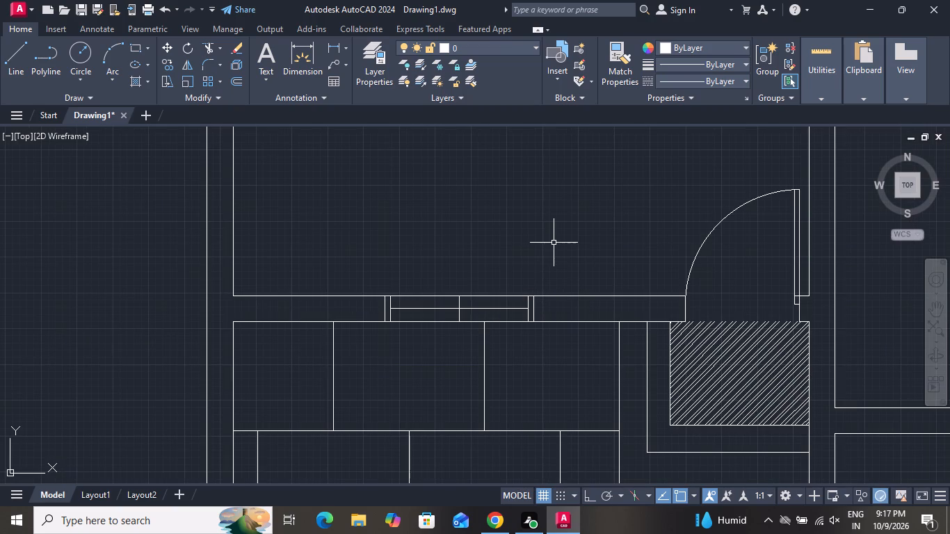
text(o 1)
key(shift+quotedbl)
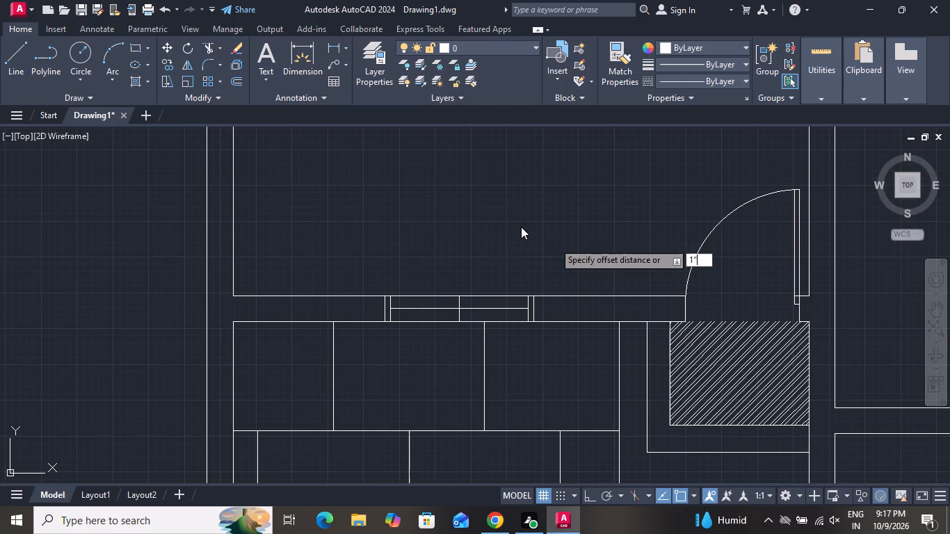
key(Return)
scroll(469, 312, up, 5)
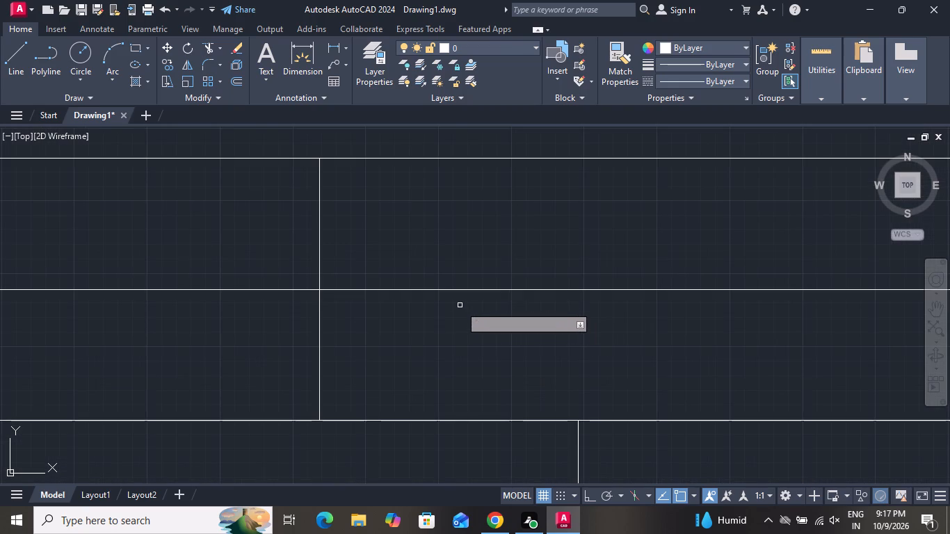
click(462, 290)
click(466, 325)
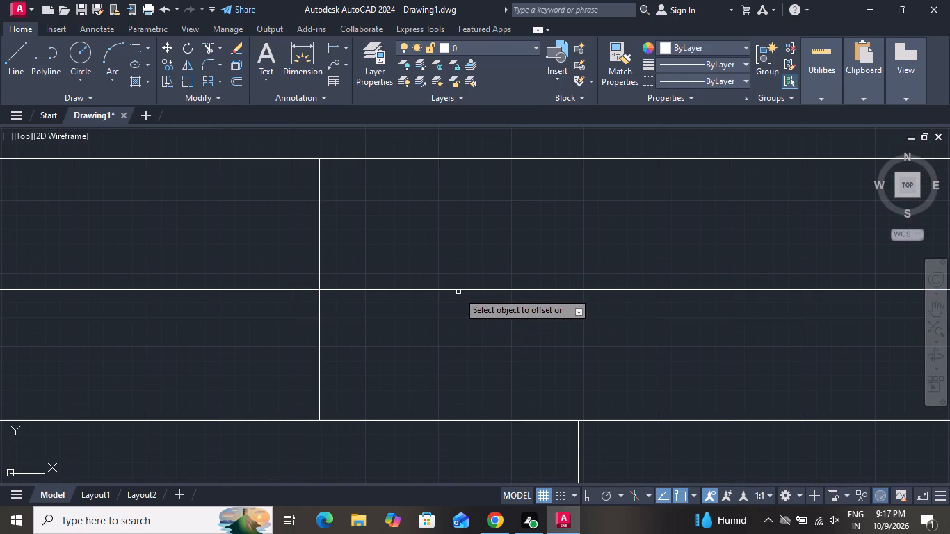
click(457, 291)
click(451, 252)
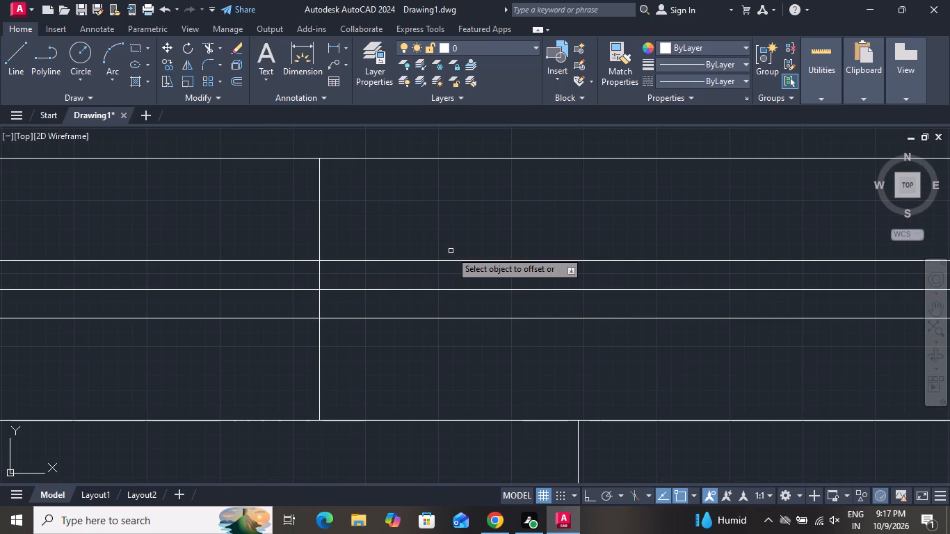
right_click(451, 251)
click(485, 261)
Delete the south window's original horizontal centre line and the short cross line at its middle.
click(345, 284)
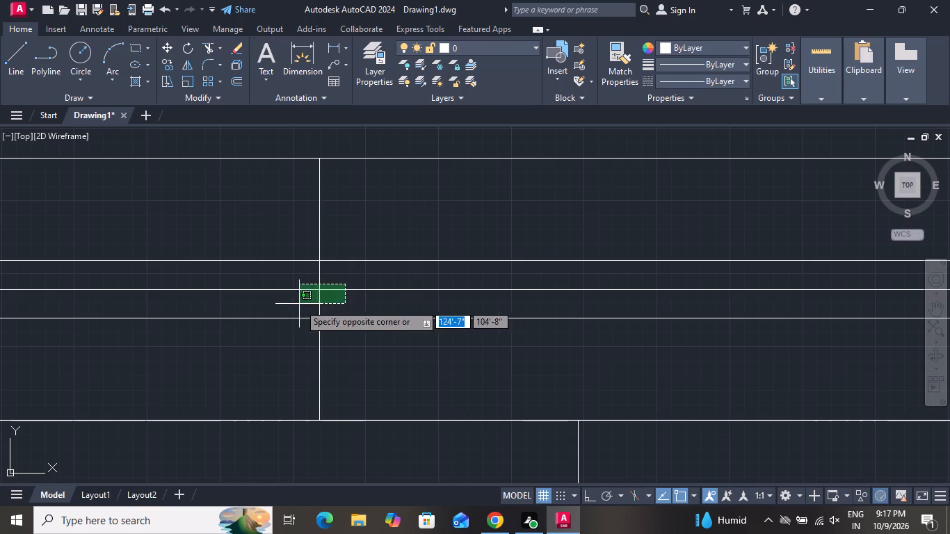
click(281, 298)
key(Delete)
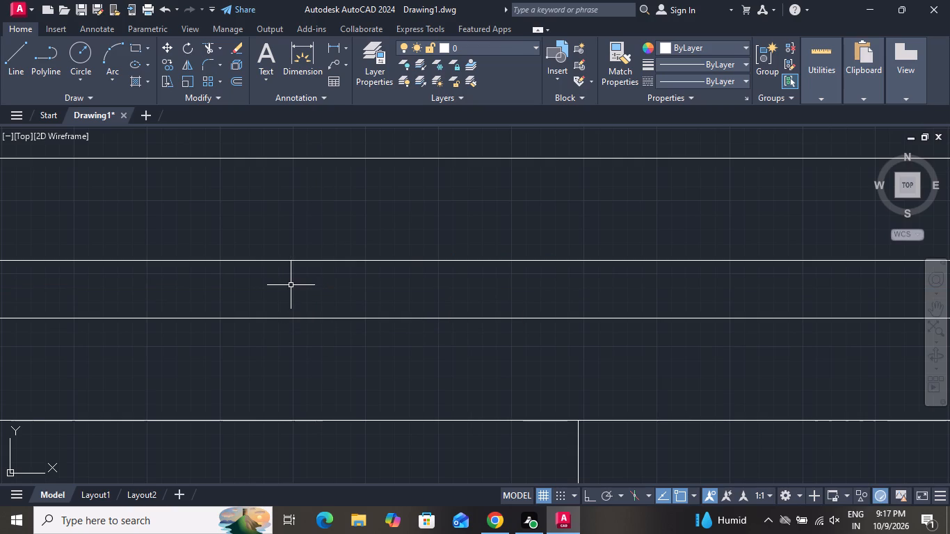
Draw a short cross line through the outer east wall at the midpoint of the large eastern room between the small rooms.
scroll(316, 281, up, 1)
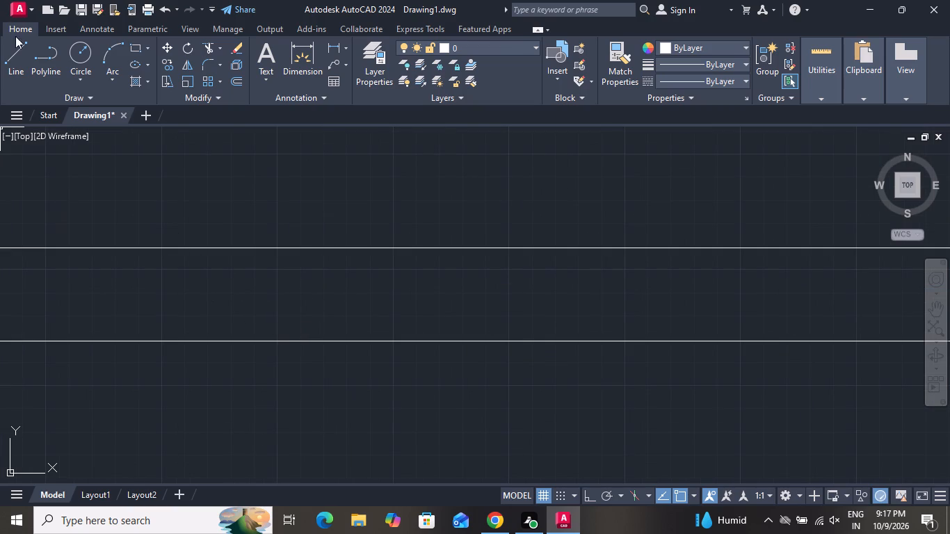
click(24, 67)
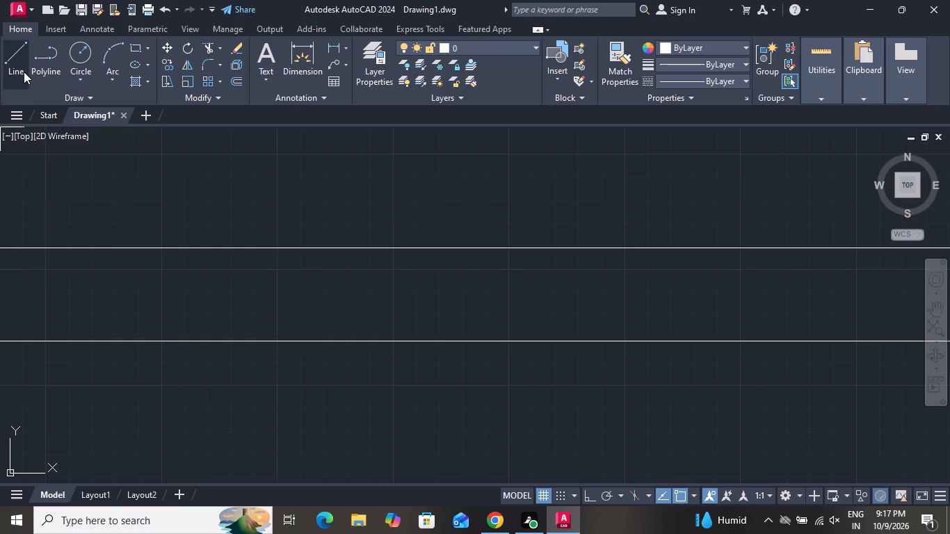
scroll(24, 72, down, 2)
scroll(134, 77, down, 3)
scroll(284, 312, down, 4)
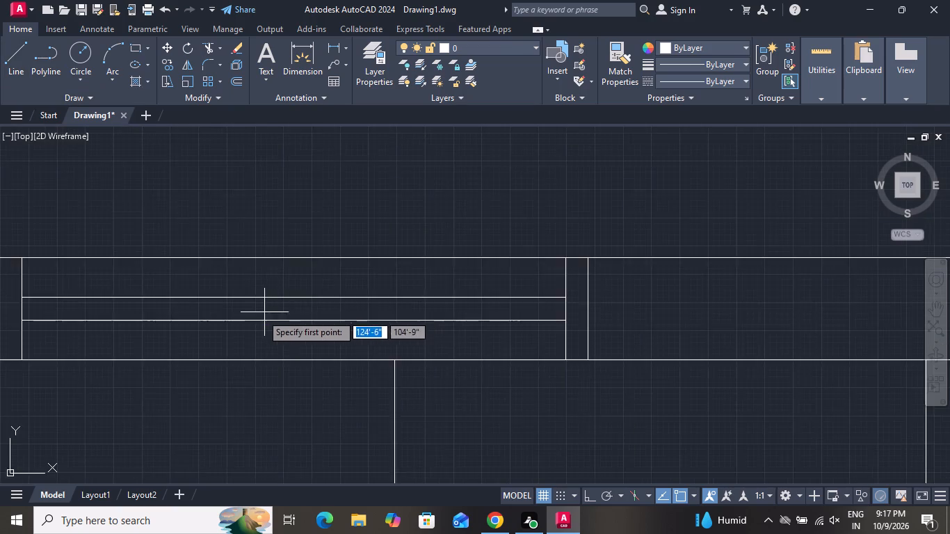
scroll(261, 316, down, 6)
scroll(369, 286, up, 2)
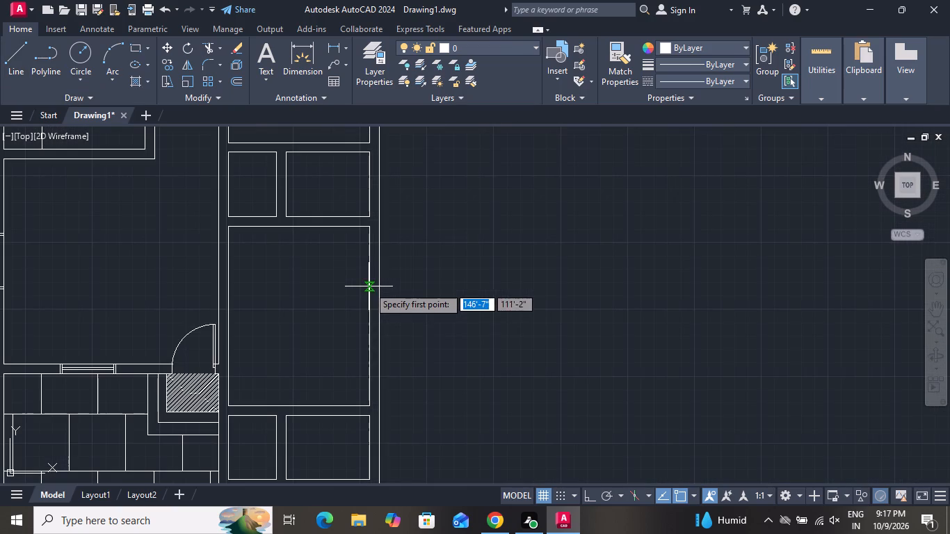
scroll(385, 313, up, 1)
scroll(383, 313, down, 1)
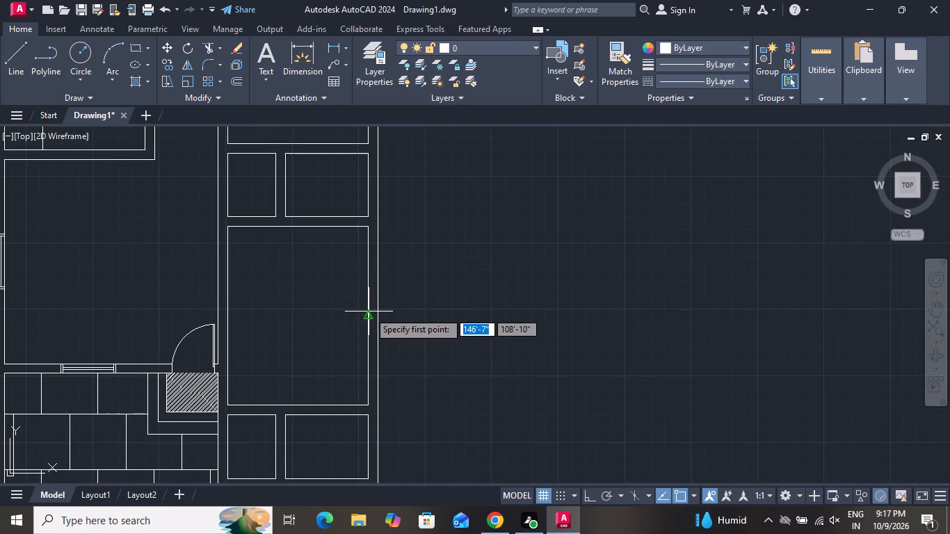
click(368, 319)
click(380, 317)
right_click(380, 317)
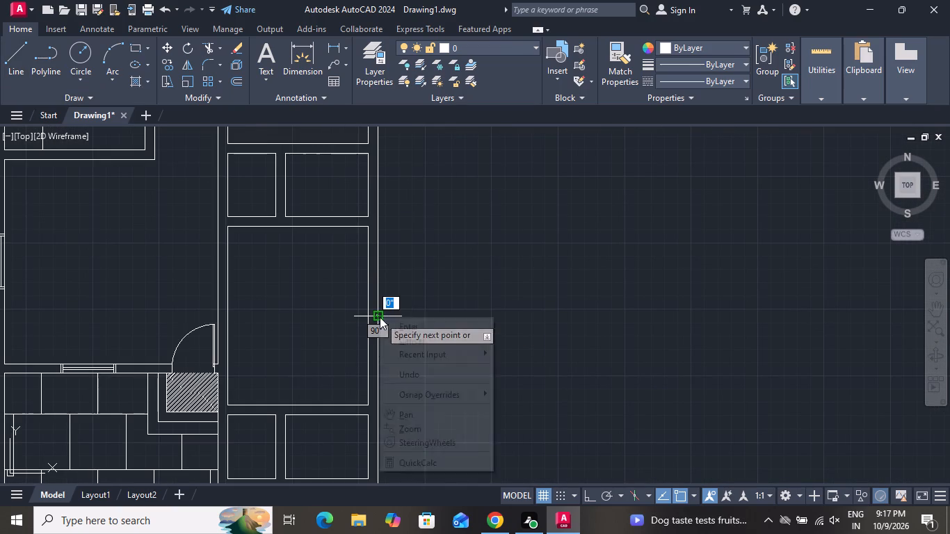
click(402, 340)
Offset the short cross line in the large eastern room's outer wall by 3' to both its north and south sides.
key(o)
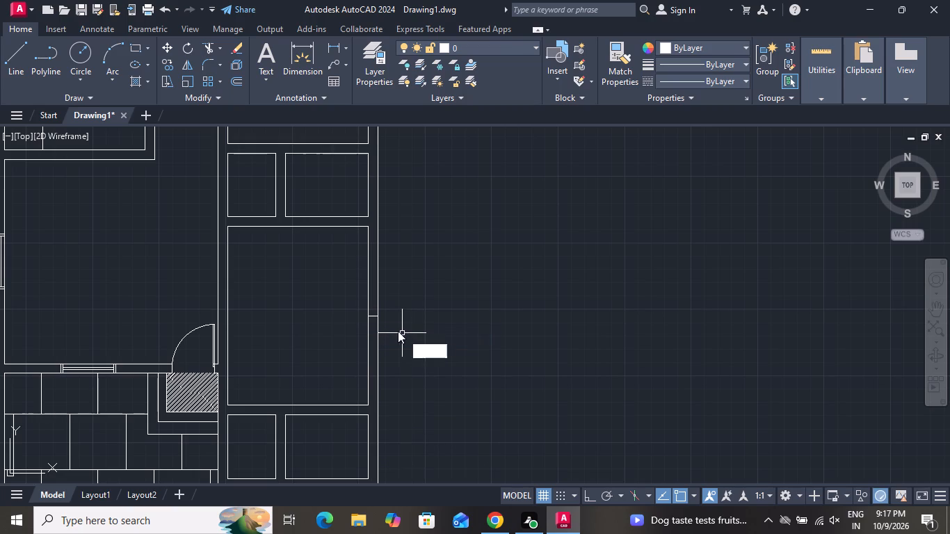
key(space)
key(3)
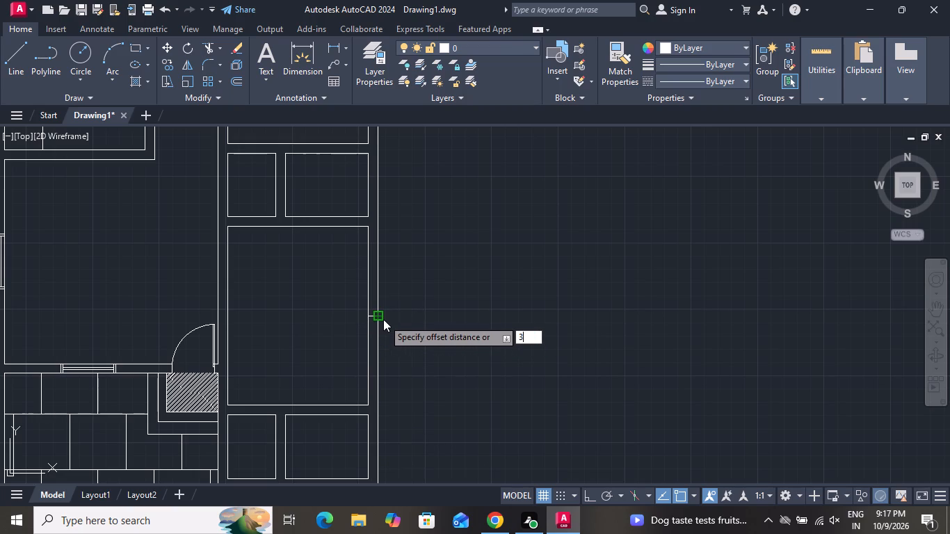
key(apostrophe)
key(Return)
scroll(377, 316, up, 4)
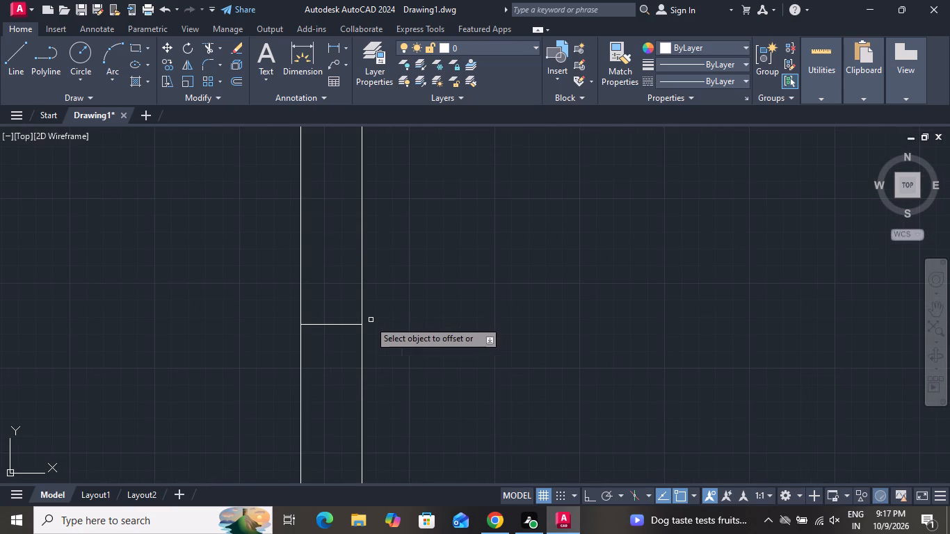
click(345, 323)
click(323, 254)
click(325, 326)
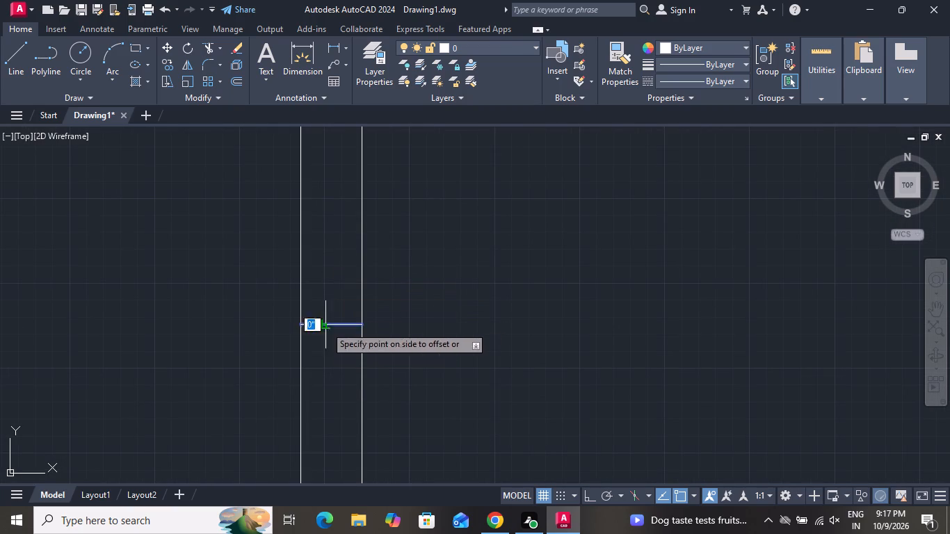
click(341, 396)
scroll(360, 298, down, 3)
right_click(373, 286)
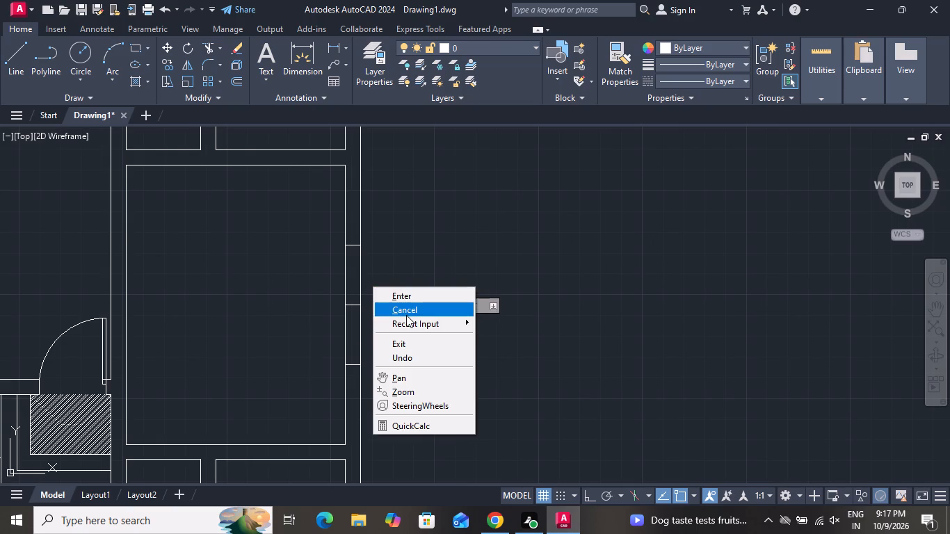
click(406, 315)
Offset the east window's two end lines outward by 2", the upper one northward and the lower one southward.
text(o 2)
key(shift+quotedbl)
key(Return)
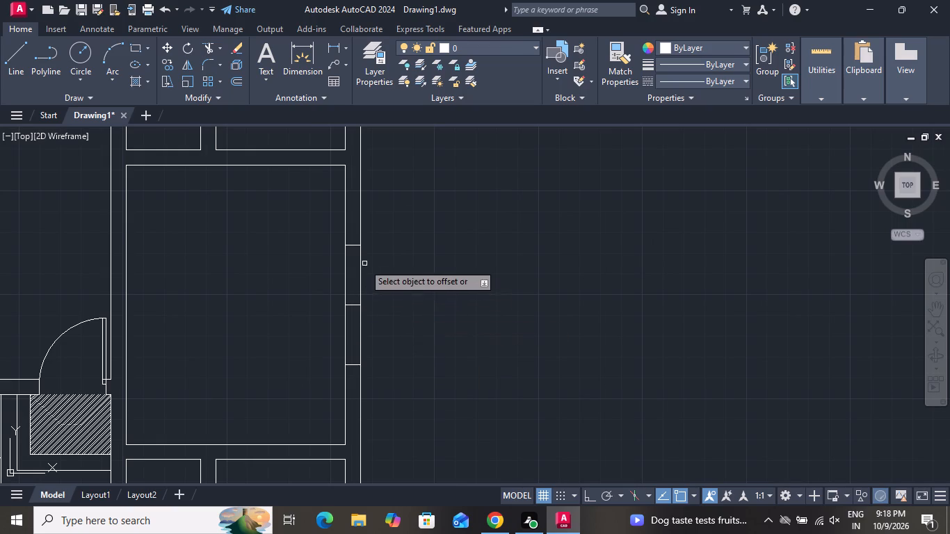
scroll(364, 264, up, 3)
click(324, 203)
click(329, 170)
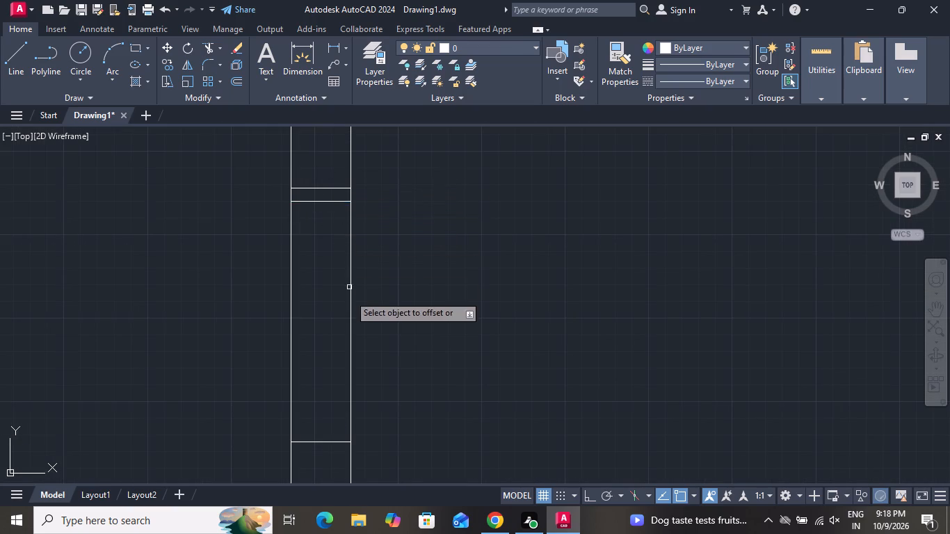
scroll(335, 284, down, 3)
scroll(328, 377, up, 3)
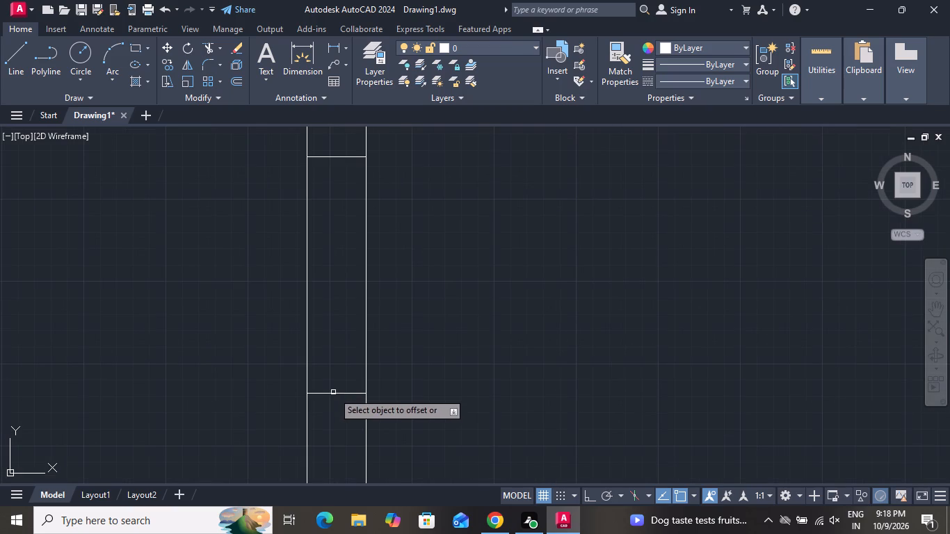
click(333, 395)
click(342, 419)
right_click(393, 248)
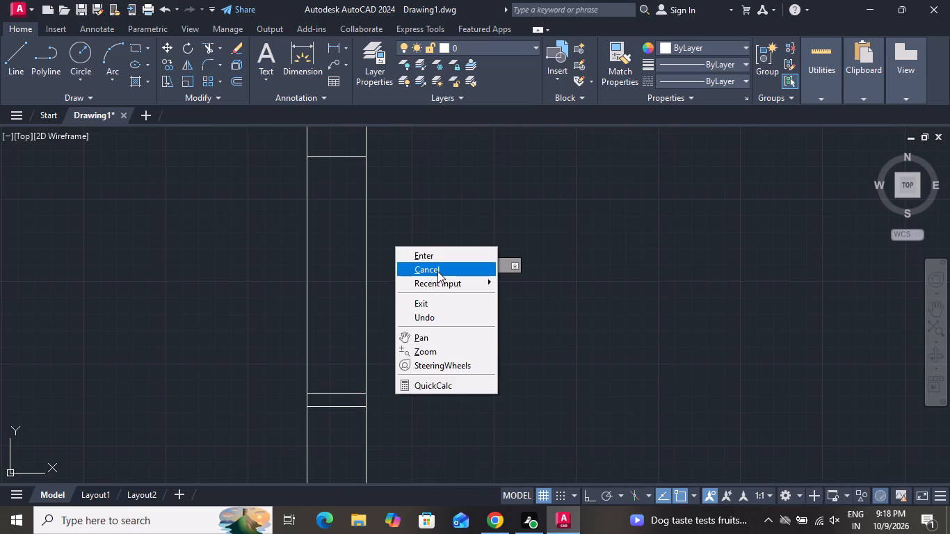
click(437, 271)
Draw a vertical line joining the midpoints of the east window's two inner frame lines.
click(24, 68)
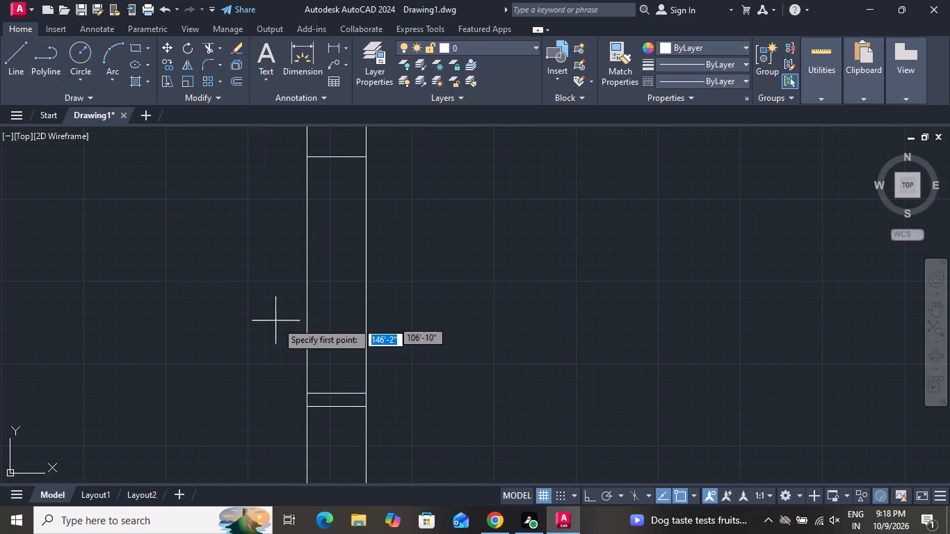
scroll(277, 322, down, 4)
scroll(275, 268, up, 7)
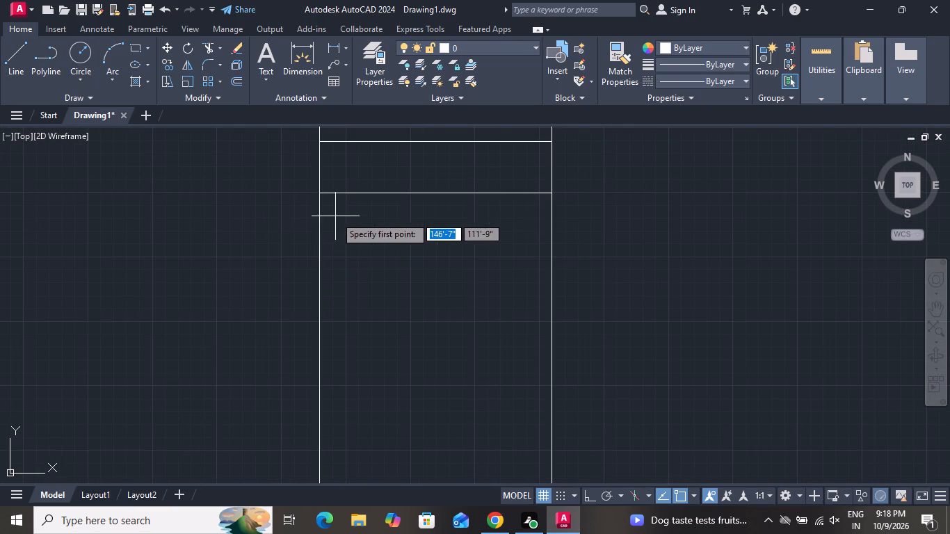
click(435, 193)
scroll(474, 290, down, 5)
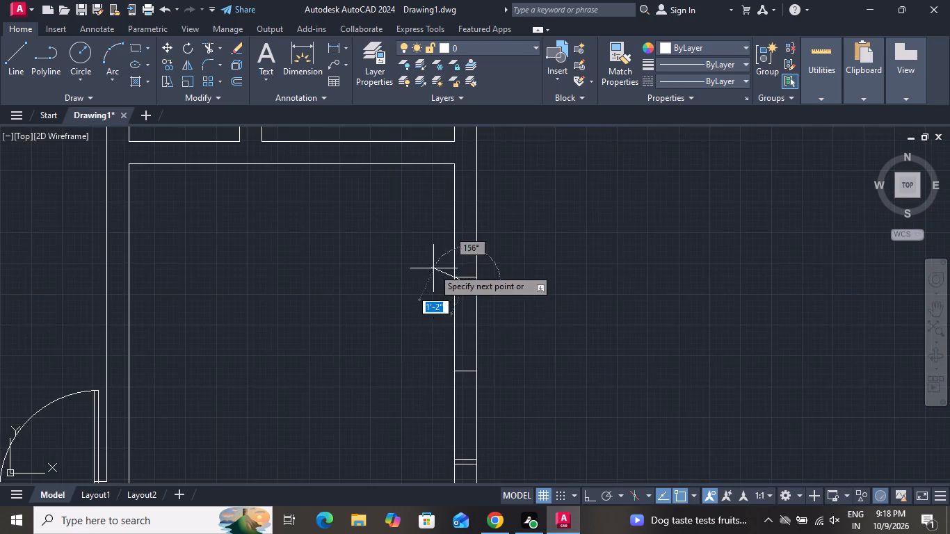
scroll(433, 268, down, 3)
scroll(454, 323, down, 1)
scroll(440, 323, up, 4)
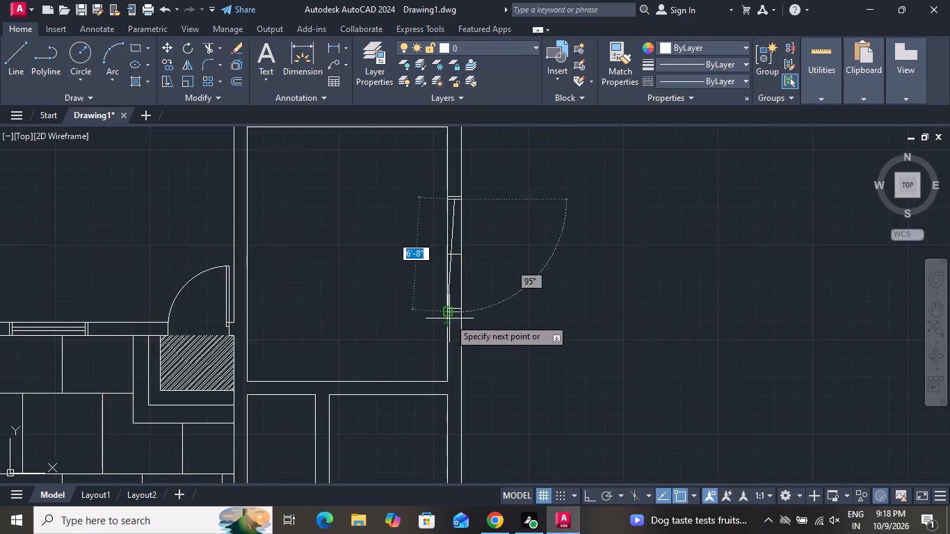
scroll(462, 313, up, 3)
click(413, 297)
right_click(413, 296)
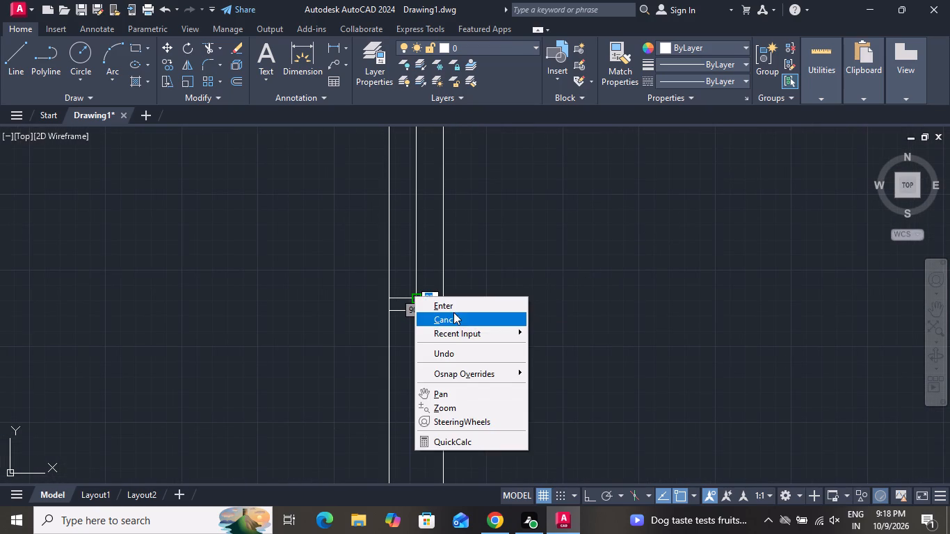
click(456, 316)
Offset the east window's vertical centre line by 1" to both its east and west sides.
text(o 1)
key(shift+quotedbl)
key(Return)
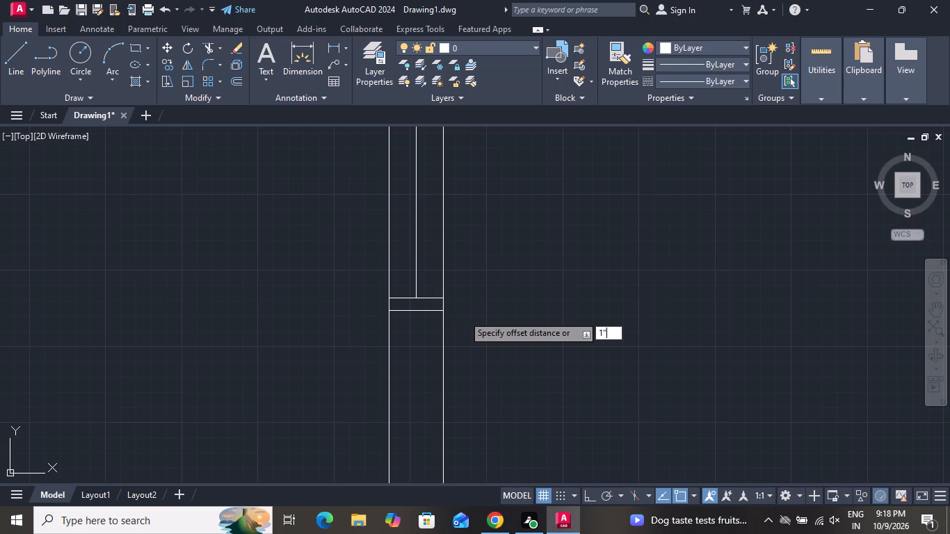
click(417, 242)
click(428, 236)
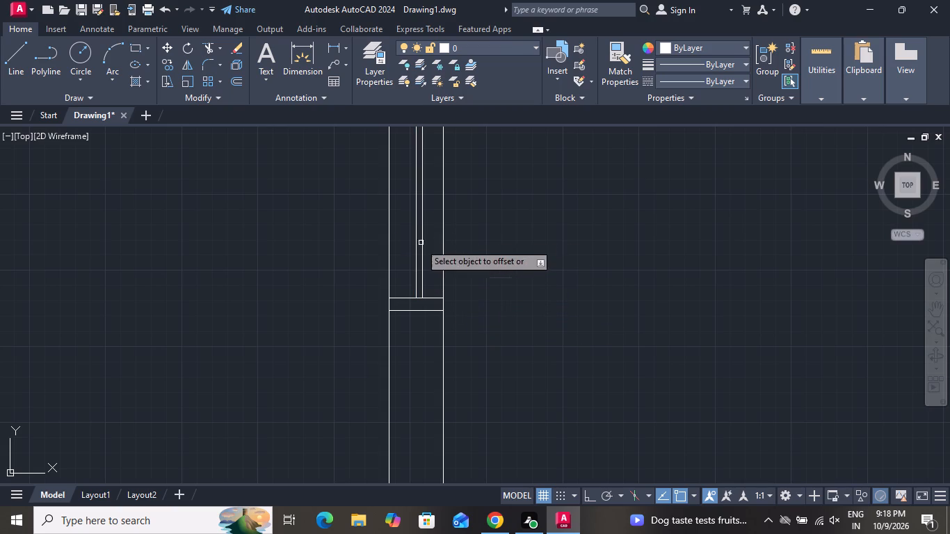
click(416, 245)
click(395, 249)
right_click(403, 248)
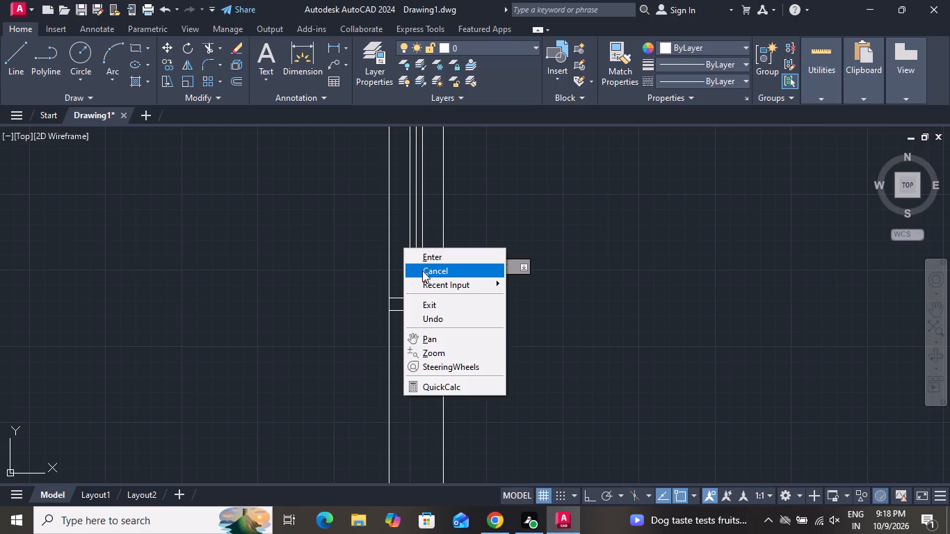
click(423, 268)
Delete the east window's original vertical centre line and the short cross line at its middle.
scroll(423, 261, up, 5)
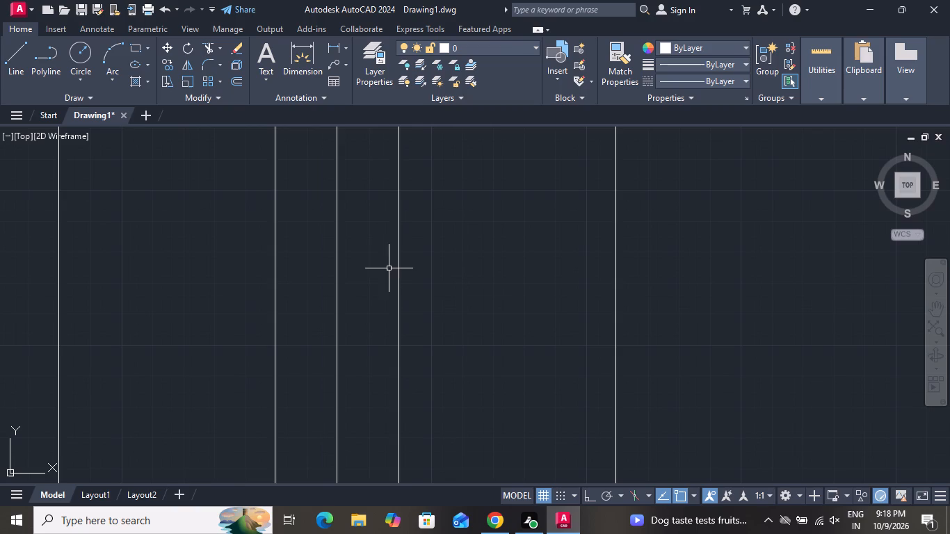
click(369, 271)
click(303, 325)
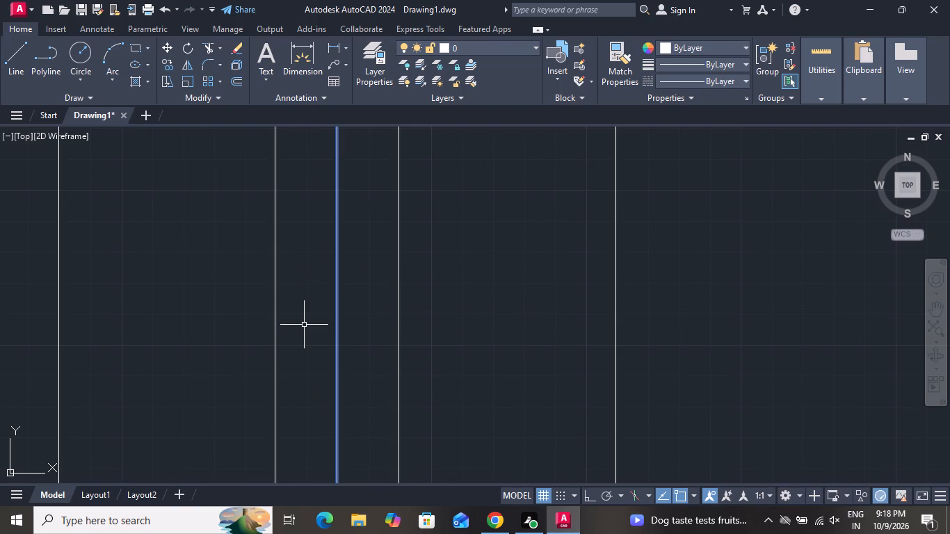
key(Delete)
scroll(341, 340, down, 1)
scroll(342, 341, up, 1)
scroll(343, 341, down, 6)
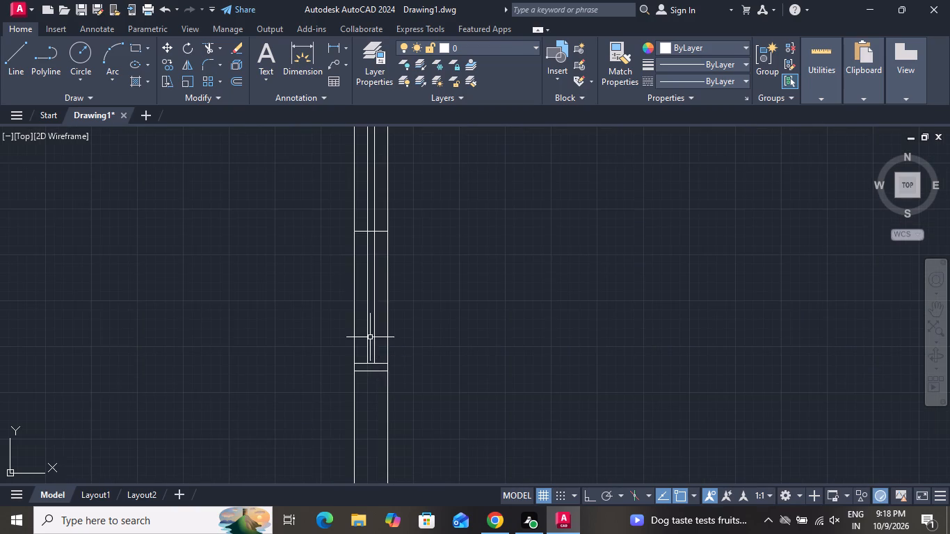
scroll(351, 228, up, 7)
scroll(397, 233, down, 1)
drag(397, 233, 399, 239)
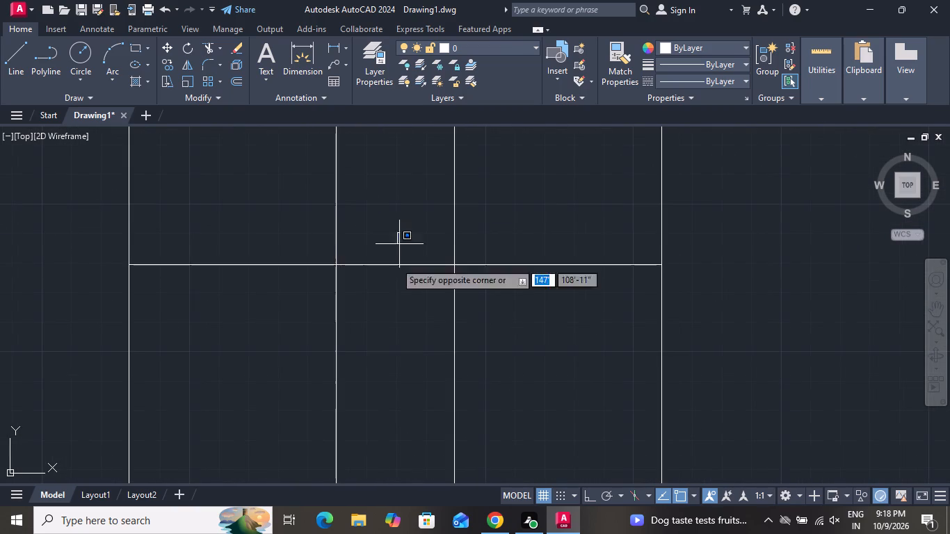
click(387, 327)
key(Delete)
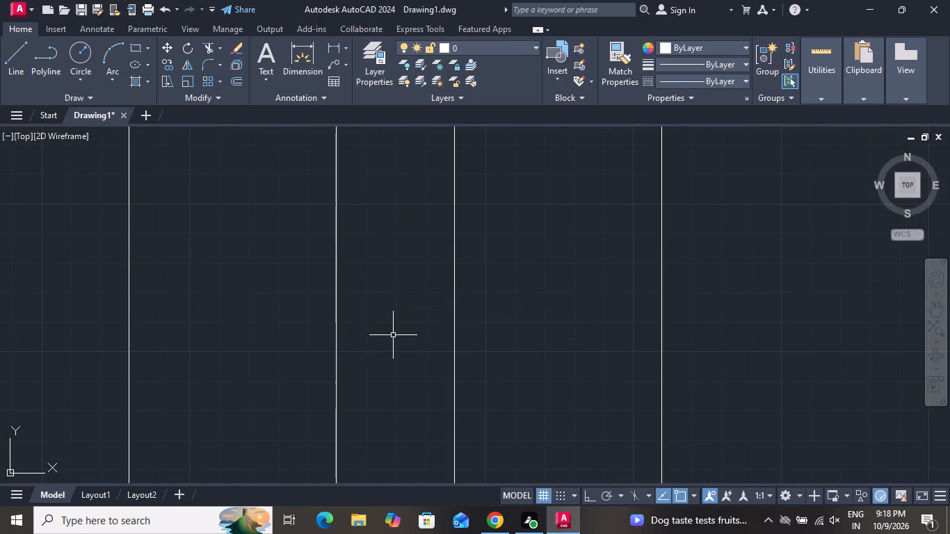
Draw a short cross line through the outer east wall at the midpoint of the small room just north of the staircase.
scroll(393, 335, down, 2)
scroll(393, 335, up, 1)
scroll(393, 335, down, 3)
scroll(393, 335, up, 1)
scroll(391, 334, down, 7)
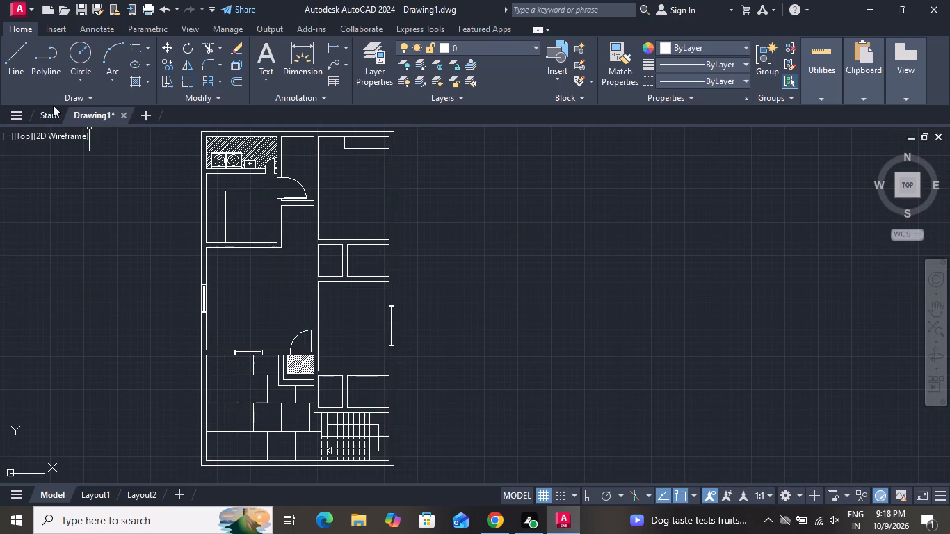
click(10, 72)
scroll(385, 394, down, 1)
scroll(385, 394, up, 4)
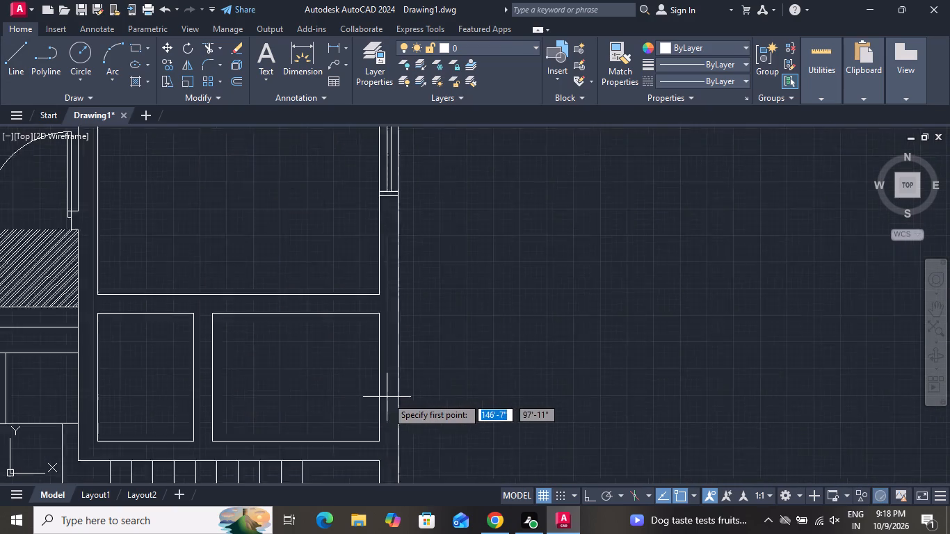
scroll(387, 397, up, 1)
click(372, 364)
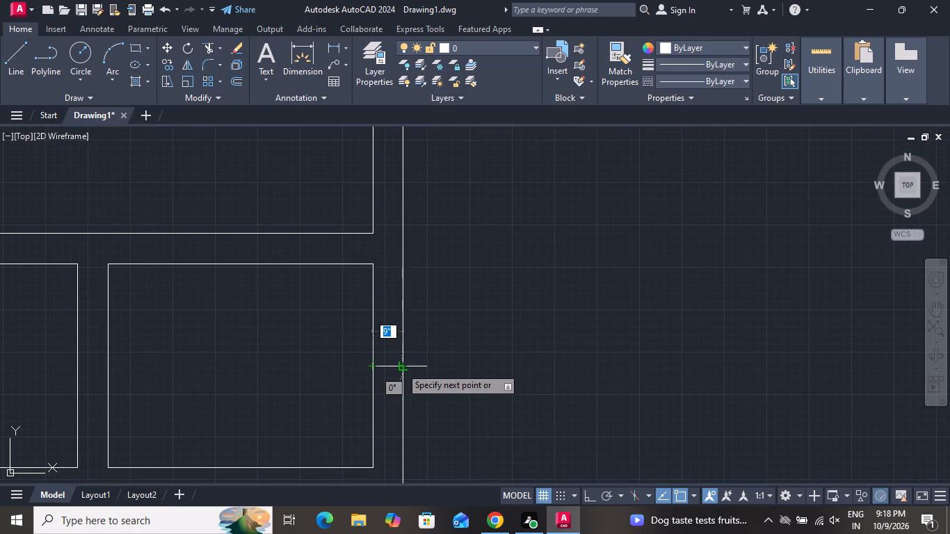
click(401, 367)
scroll(401, 367, up, 1)
right_click(401, 367)
click(445, 238)
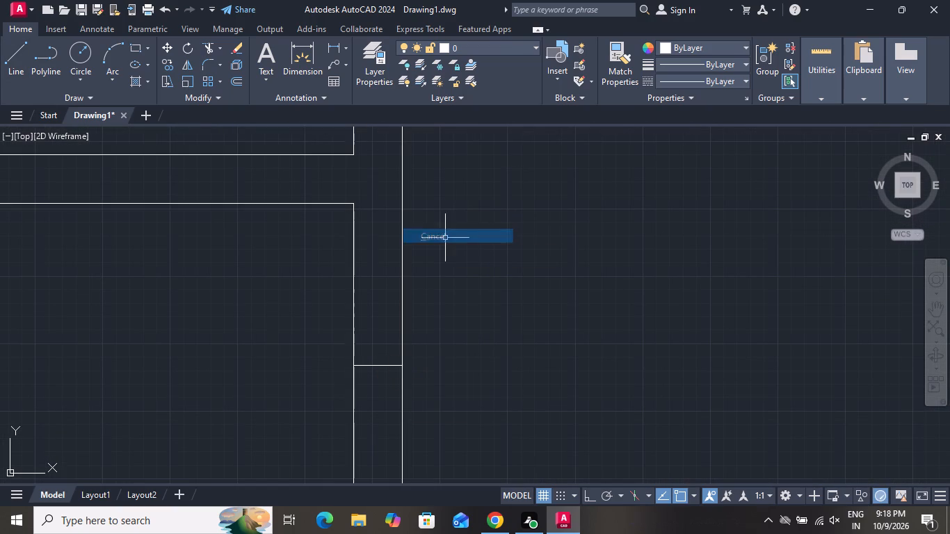
Offset the small room's short wall cross line by 1' to both its north and south sides.
text(o)
key(space)
key(1)
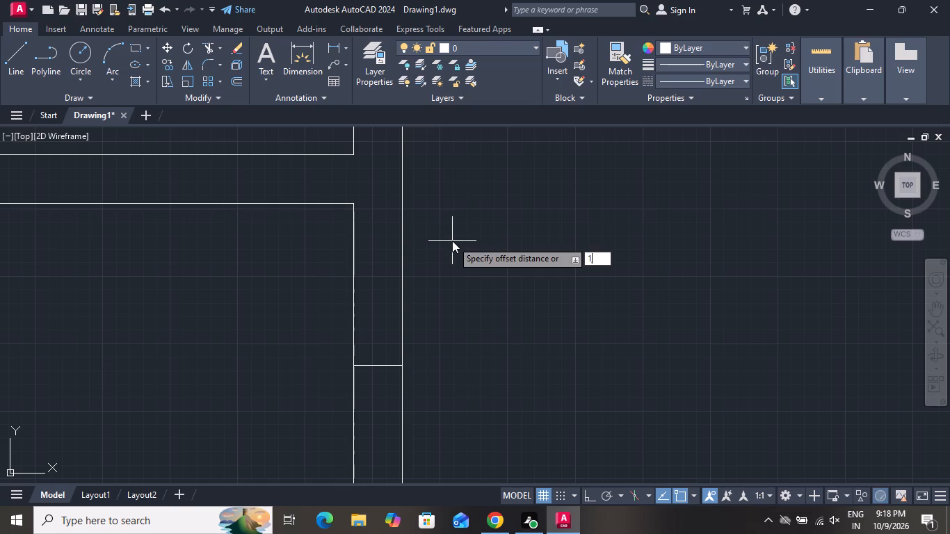
key(apostrophe)
key(Return)
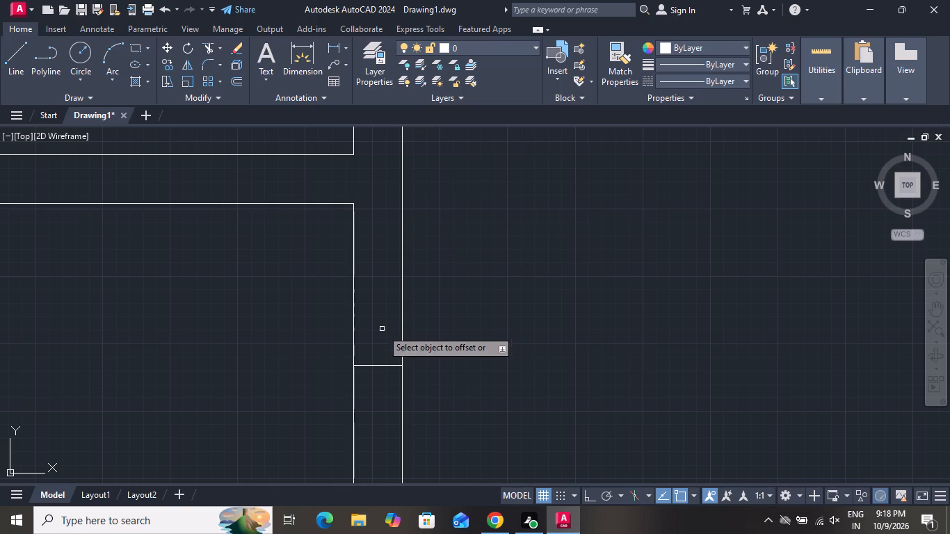
click(379, 364)
click(368, 314)
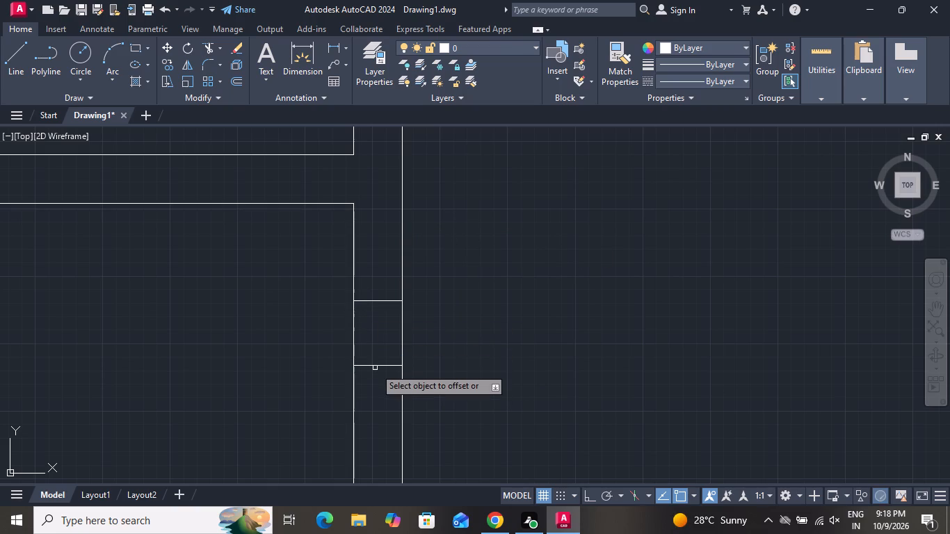
click(373, 362)
click(377, 365)
click(377, 388)
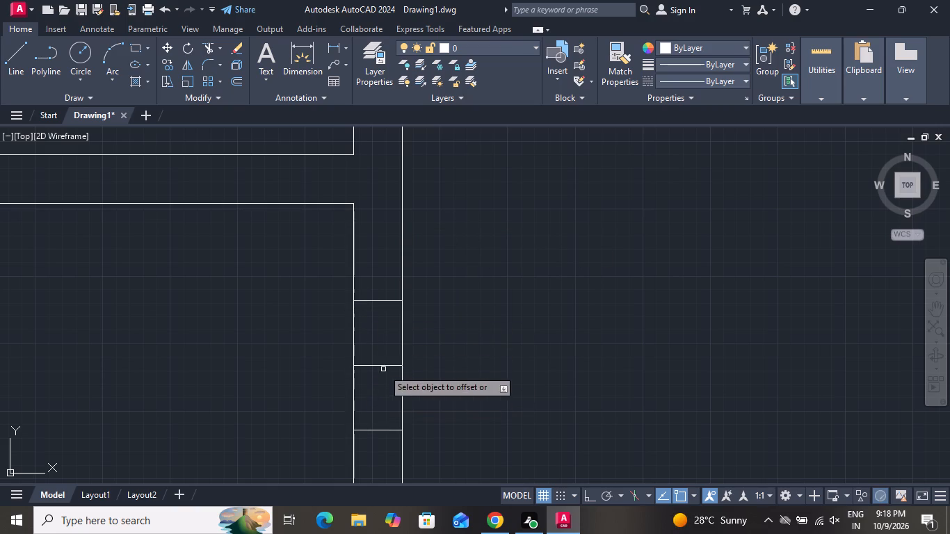
right_click(409, 318)
click(430, 341)
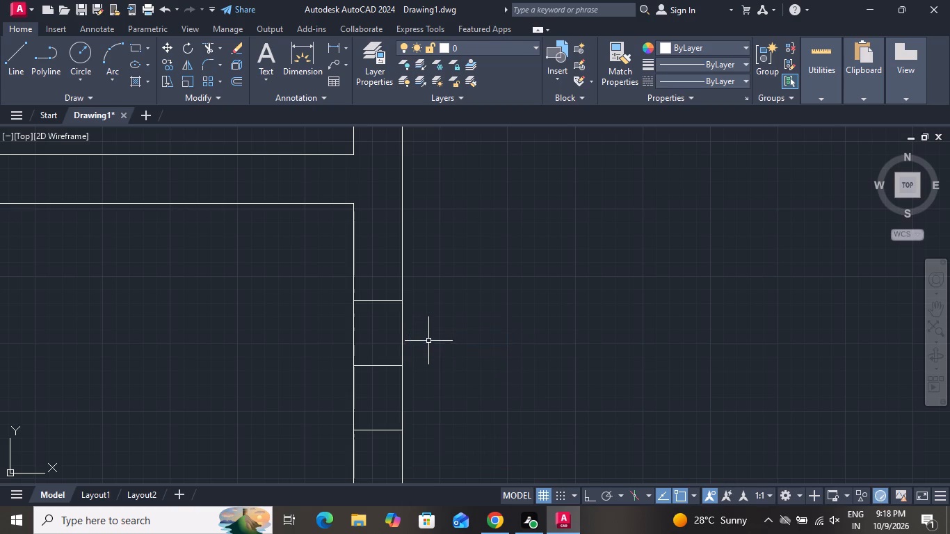
Offset the small room window's two end lines outward by 2", the upper one northward and the lower one southward.
text(o)
key(space)
key(2)
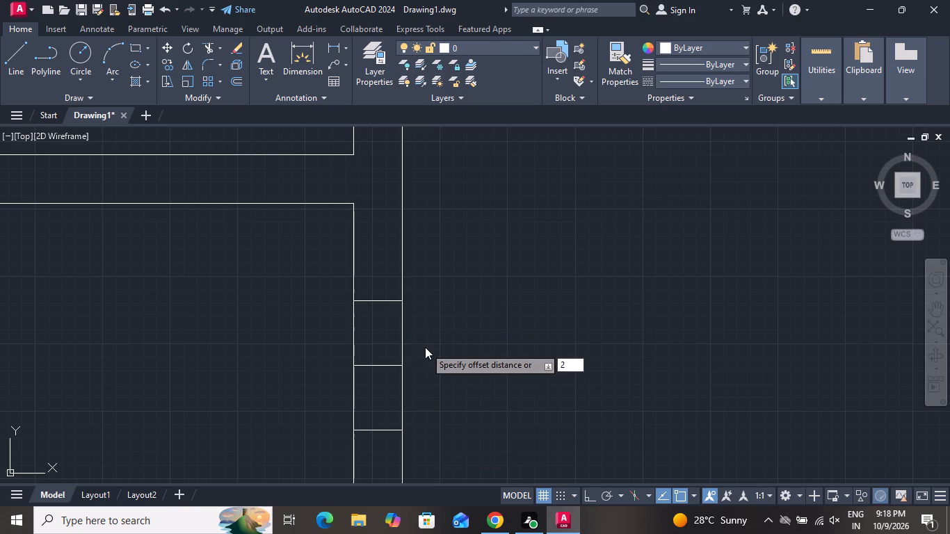
key(shift+quotedbl)
key(Return)
click(362, 302)
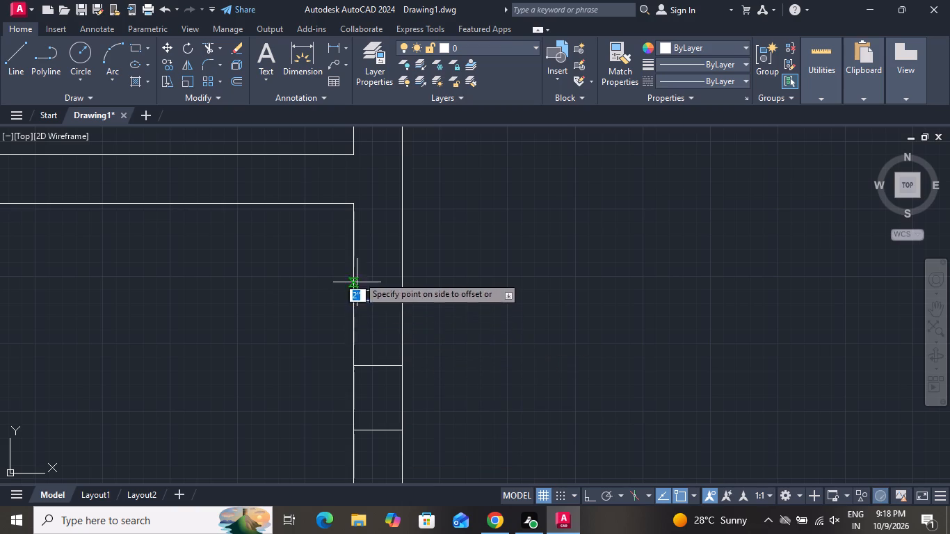
click(358, 273)
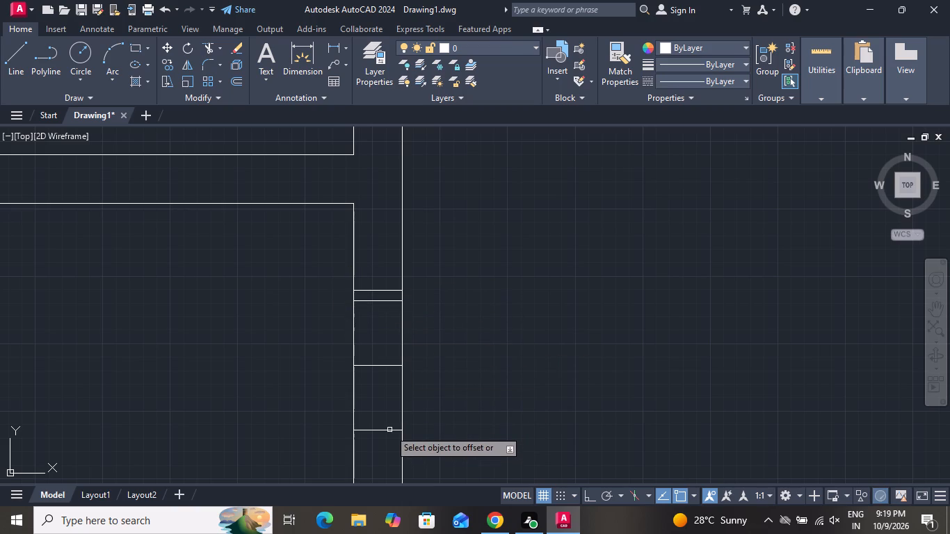
click(389, 430)
click(396, 449)
right_click(420, 362)
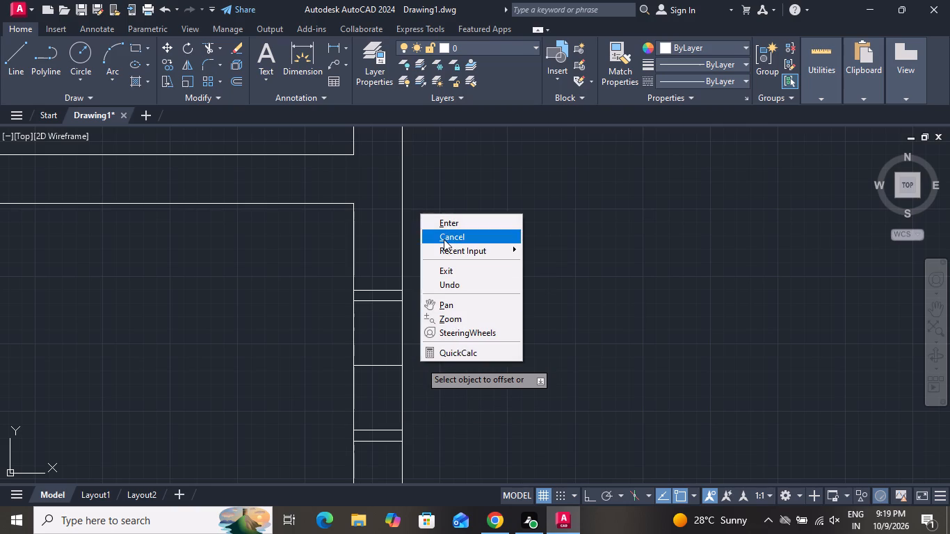
Draw a vertical centre line between the inner end lines of the window in the small room north of the staircase.
click(444, 237)
click(24, 56)
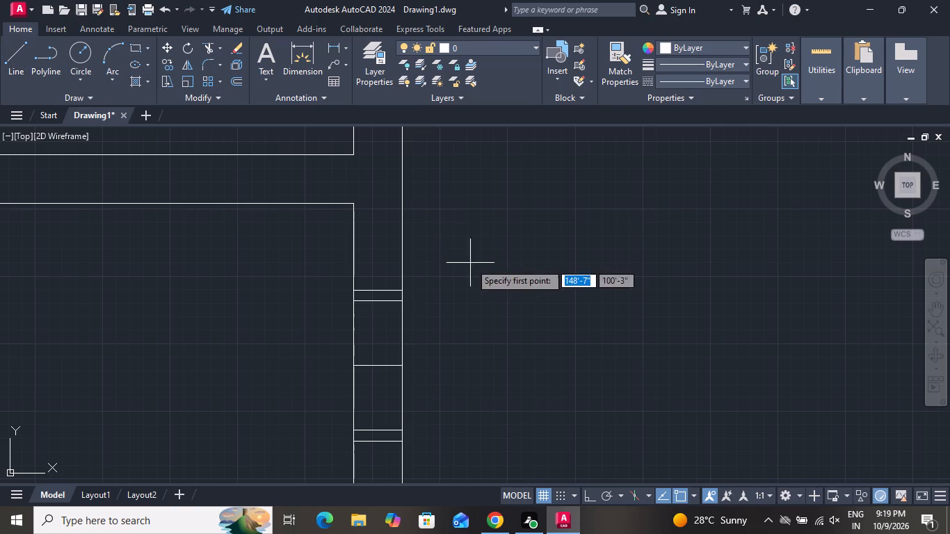
click(374, 298)
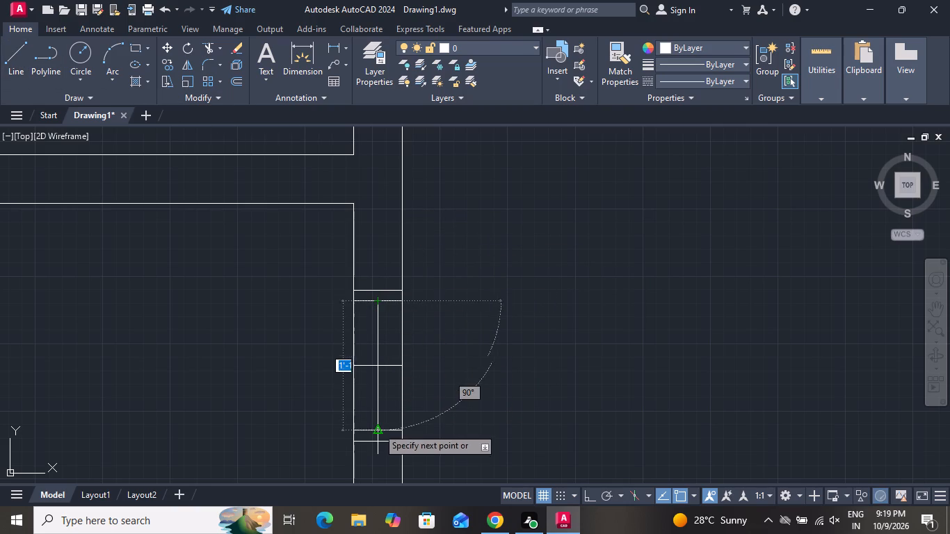
click(376, 432)
right_click(376, 426)
click(408, 293)
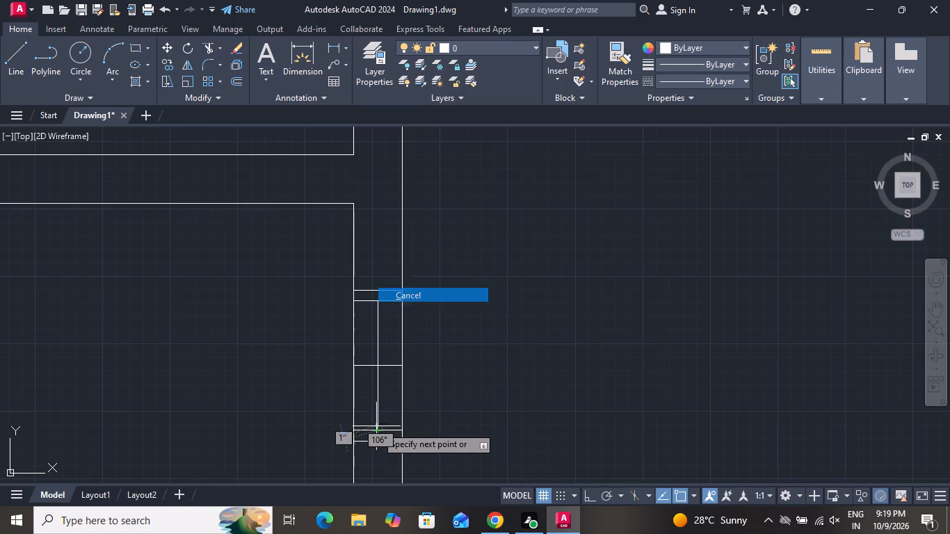
Offset the small room window's vertical centre line by 1" to both its east and west sides.
key(o)
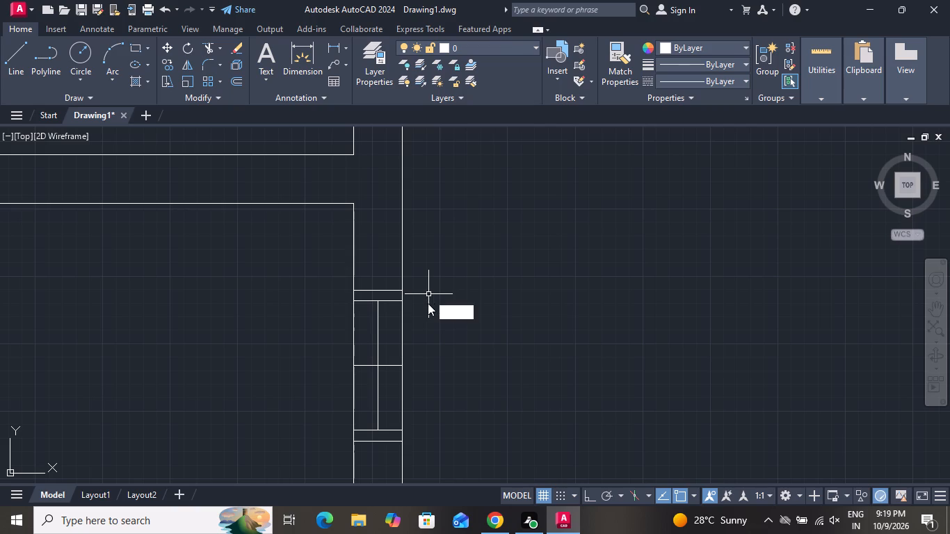
key(space)
key(1)
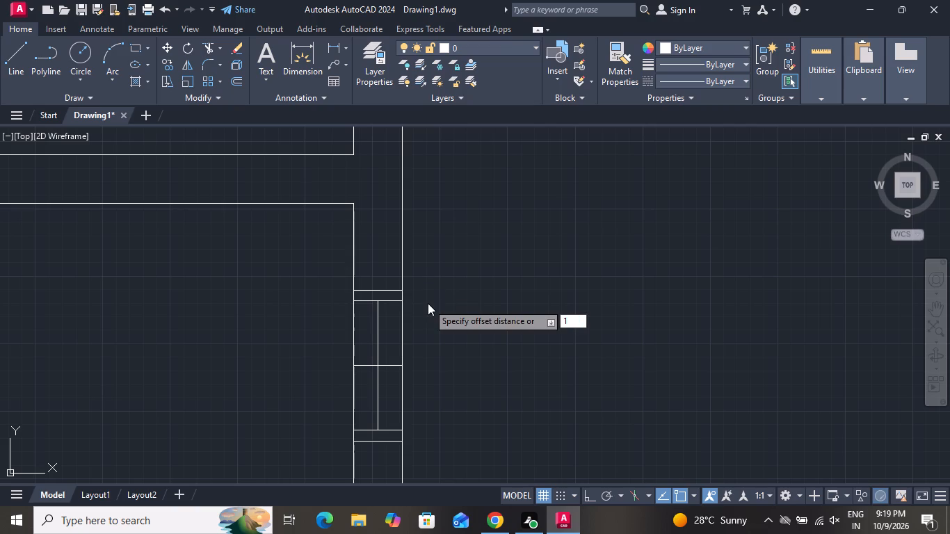
key(shift+quotedbl)
key(Return)
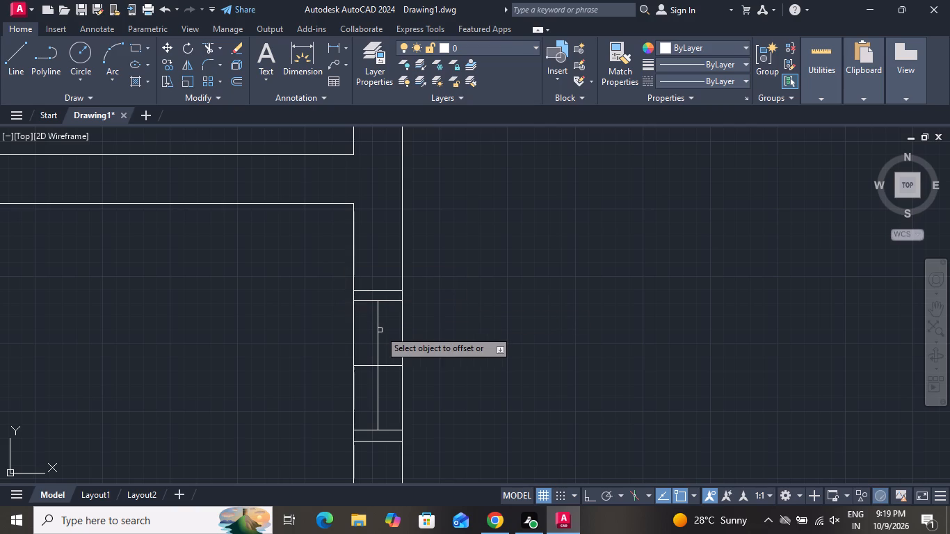
click(377, 335)
click(384, 333)
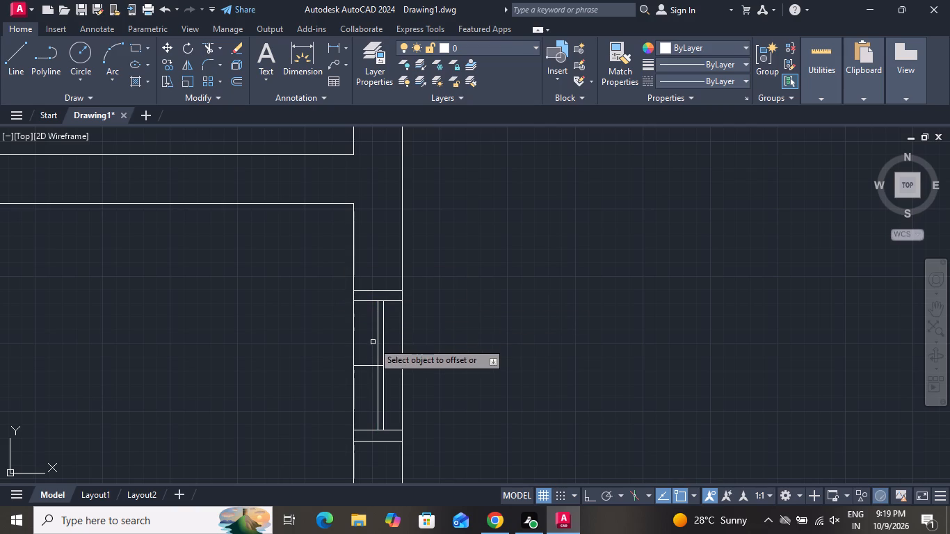
click(380, 341)
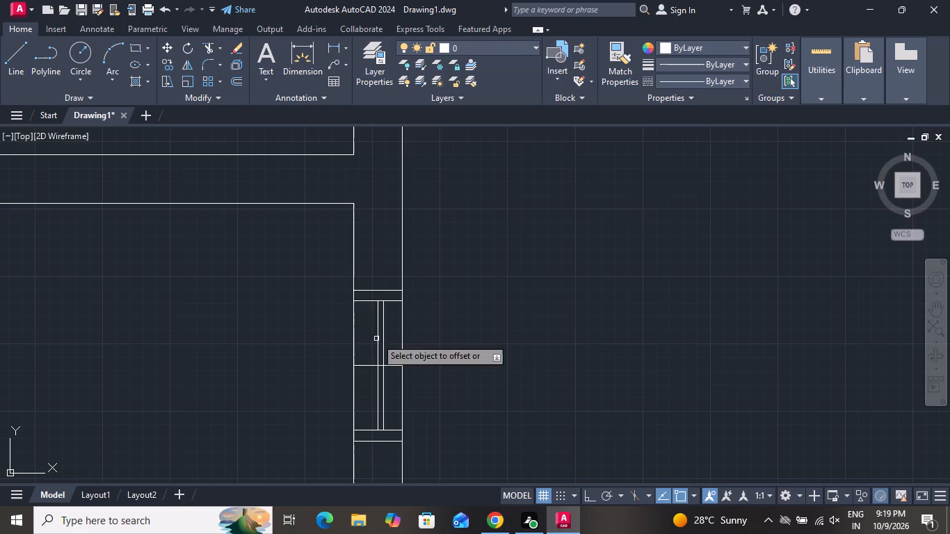
click(378, 337)
click(362, 336)
right_click(400, 318)
click(418, 339)
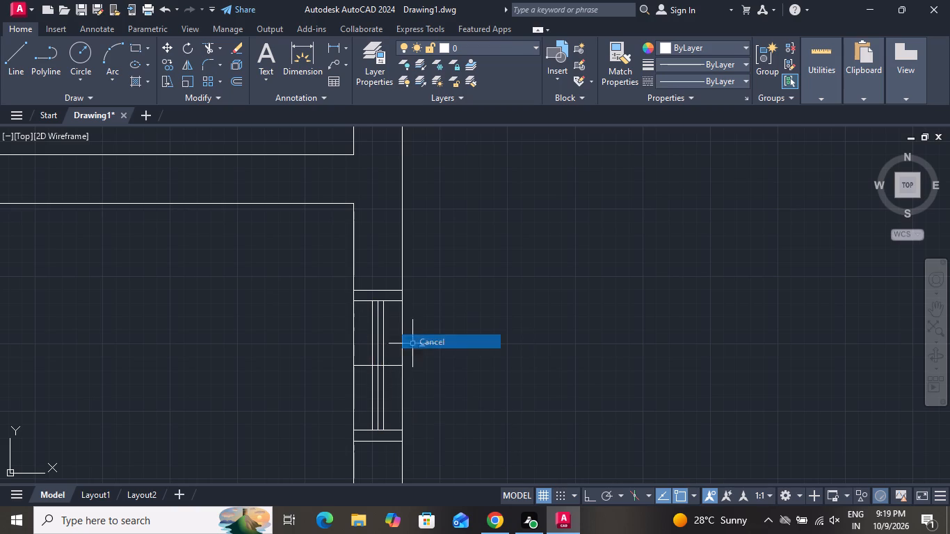
Delete the small room window's original vertical centre line and the short cross line at its middle.
scroll(380, 353, up, 3)
click(376, 355)
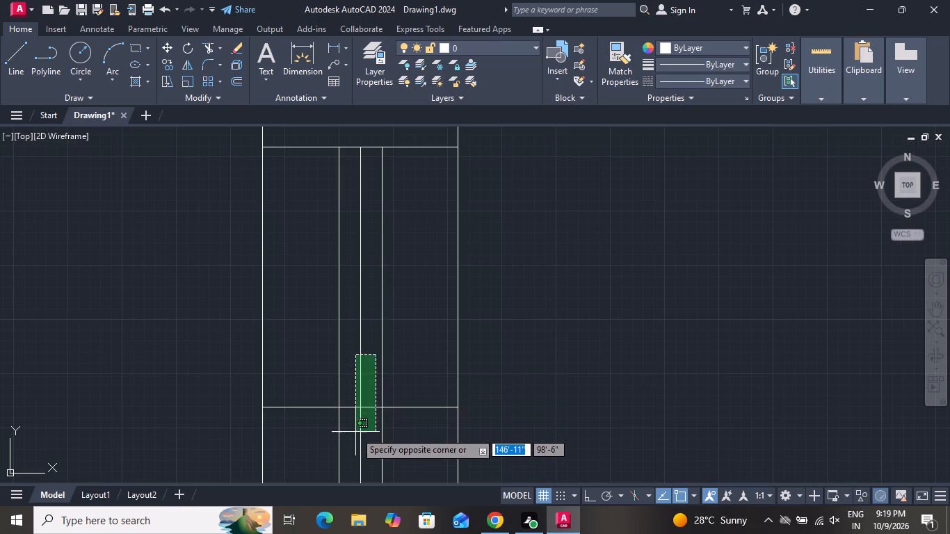
click(355, 434)
key(Delete)
Draw a short cross line through the outer east wall at the midpoint of the small room between the two large eastern rooms.
scroll(394, 364, down, 1)
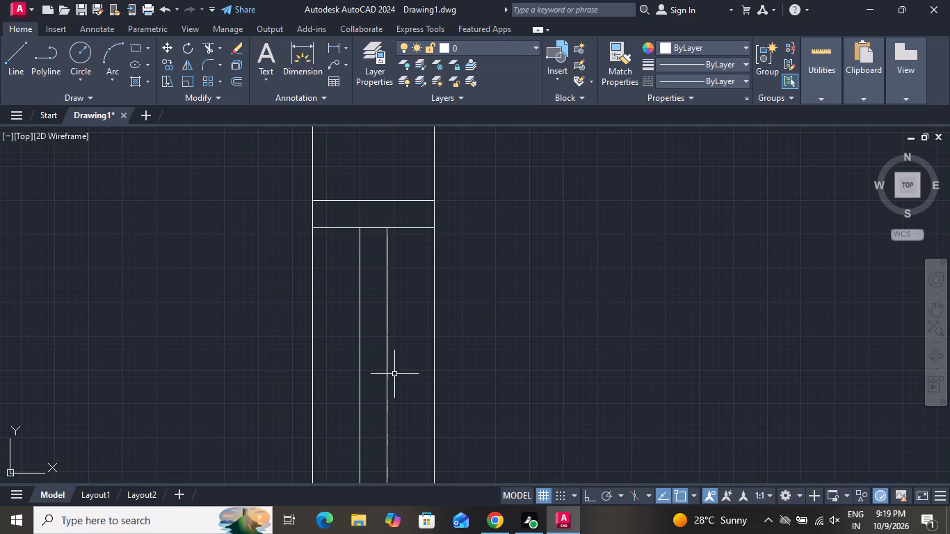
scroll(380, 412, down, 2)
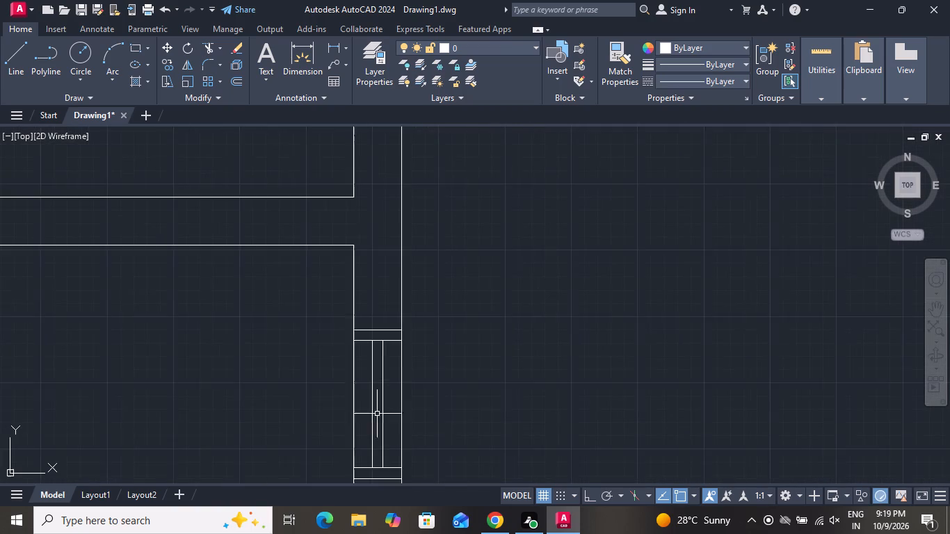
scroll(383, 350, down, 7)
scroll(393, 266, up, 4)
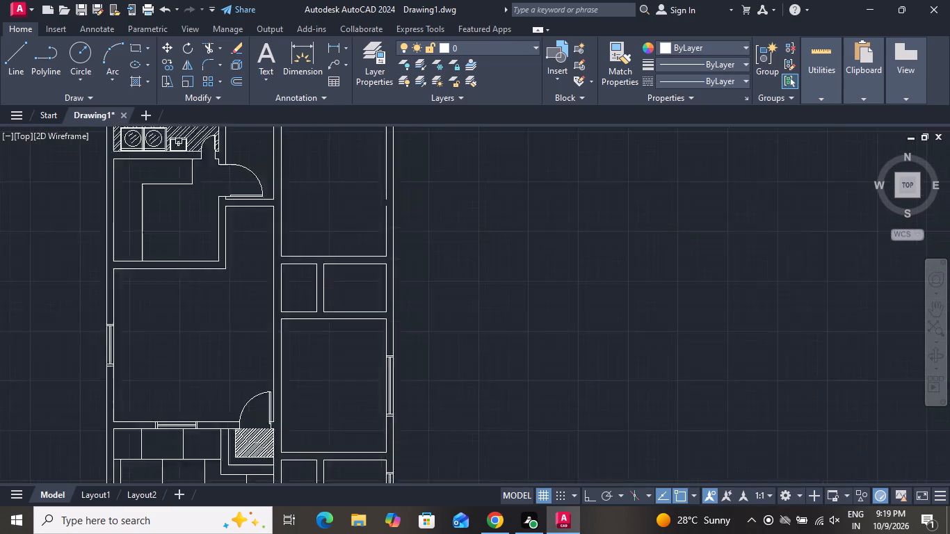
scroll(390, 305, up, 1)
click(3, 52)
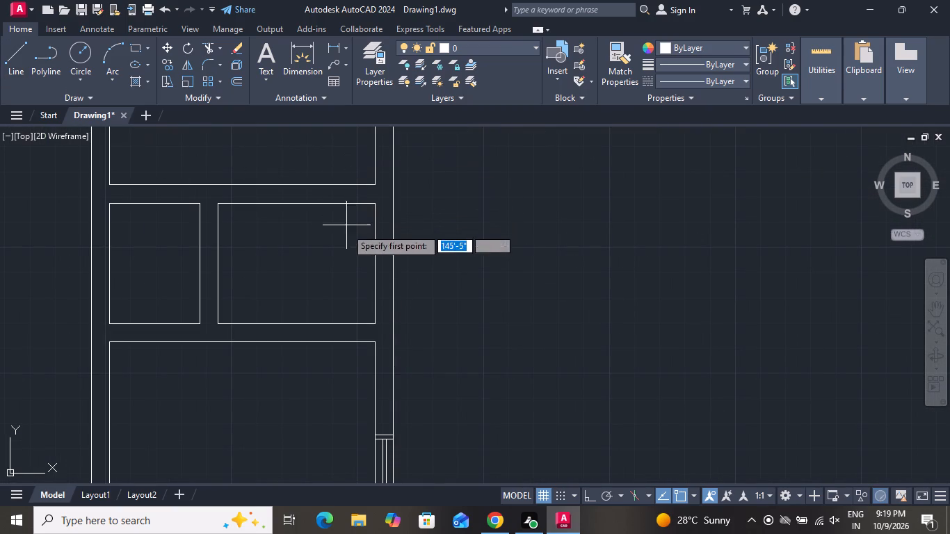
click(373, 264)
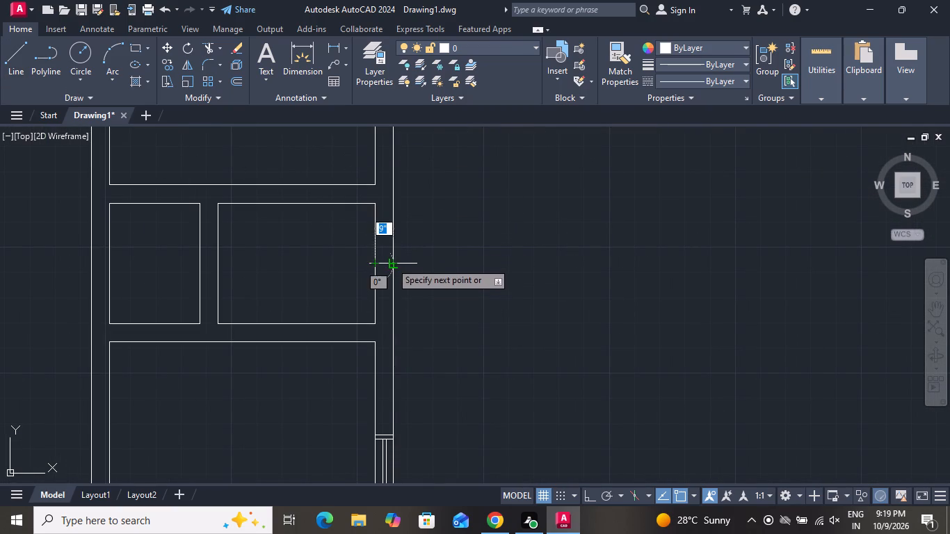
click(391, 262)
right_click(391, 262)
click(425, 277)
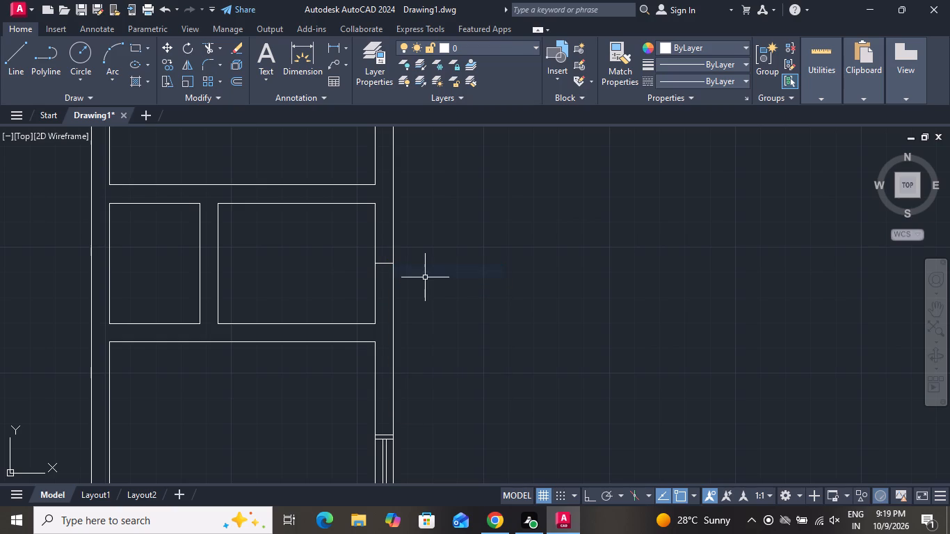
Offset the new short wall cross line by 1' to both its north and south sides.
text(o 1')
key(Return)
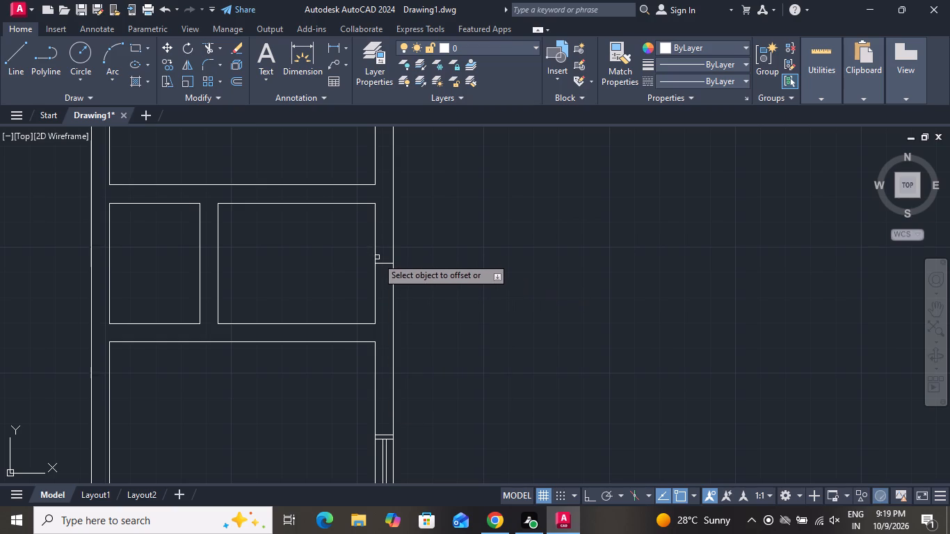
click(385, 267)
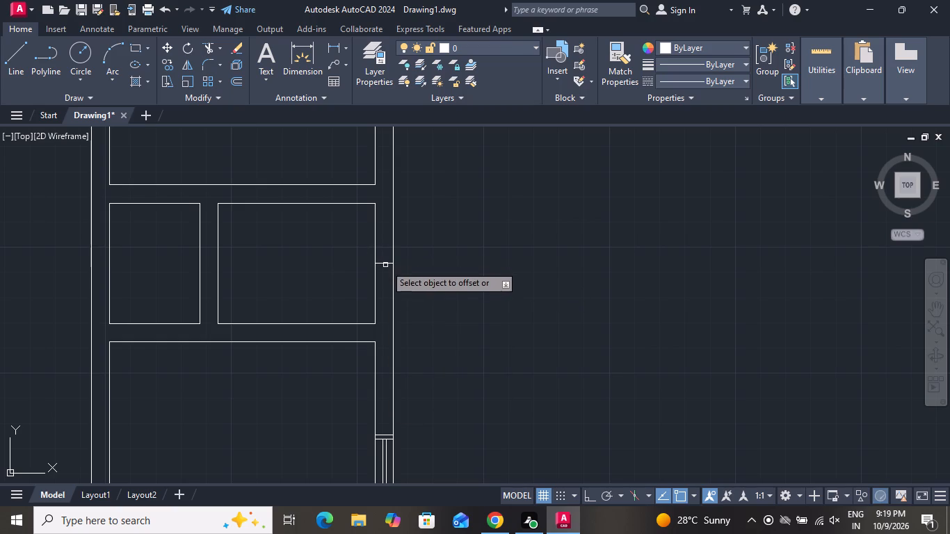
click(385, 264)
click(376, 217)
click(387, 265)
click(387, 294)
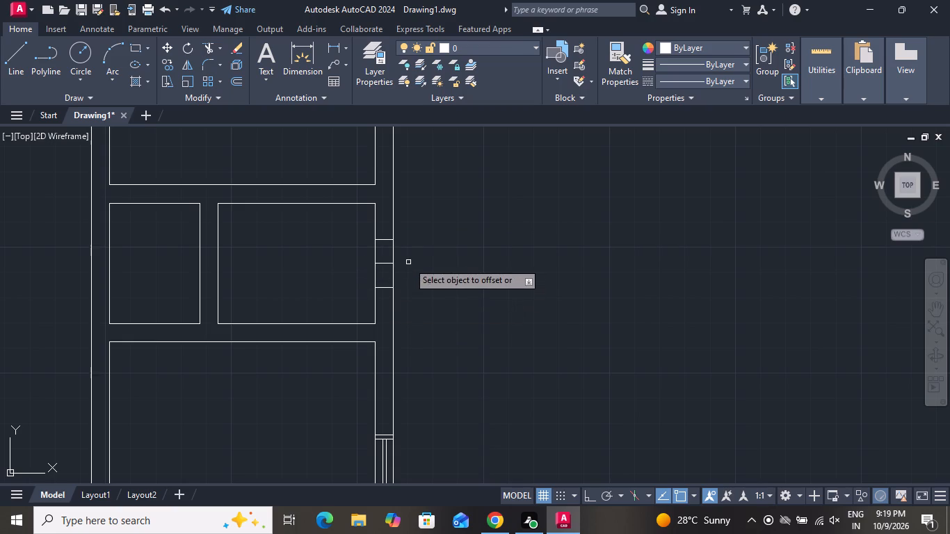
right_click(411, 257)
click(428, 280)
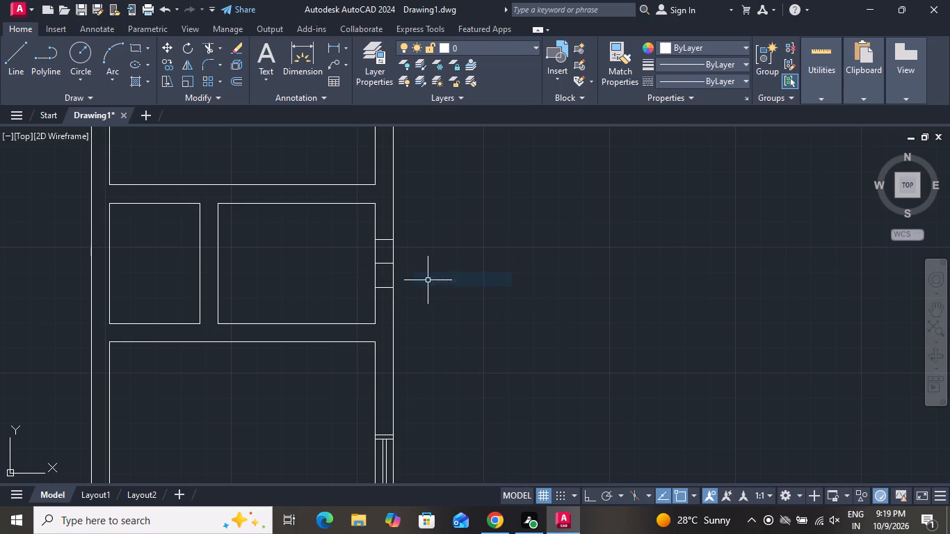
Offset the new window's two end lines outward by 2", the upper one northward and the lower one southward.
text(o 2)
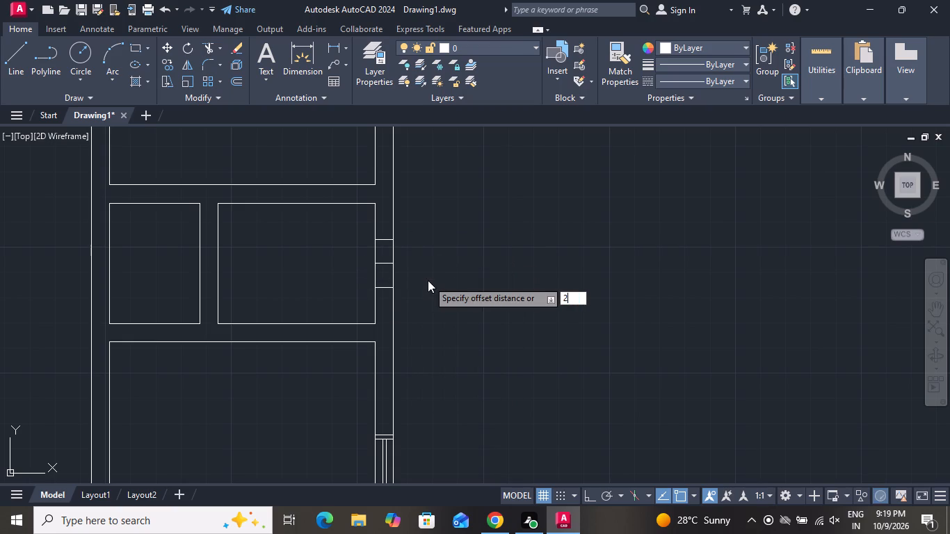
key(shift+quotedbl)
key(Return)
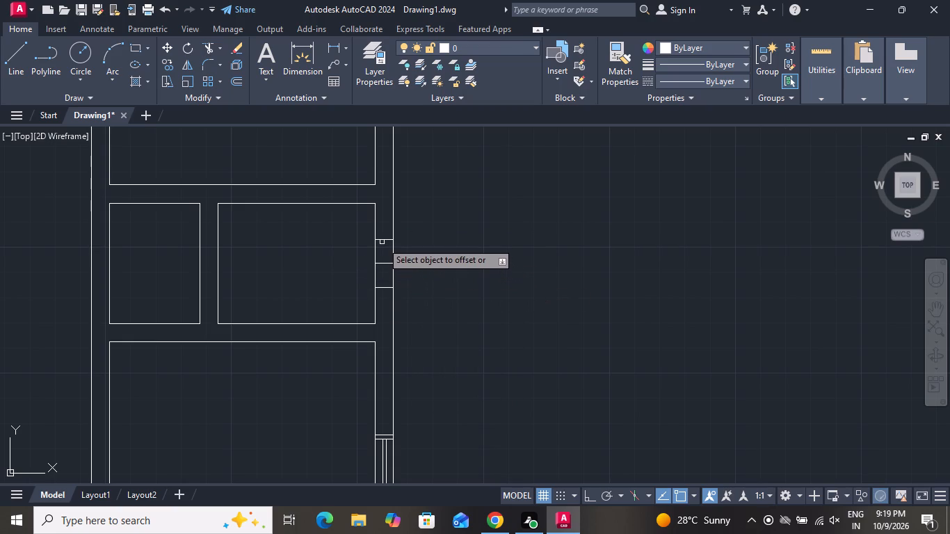
click(382, 241)
click(382, 220)
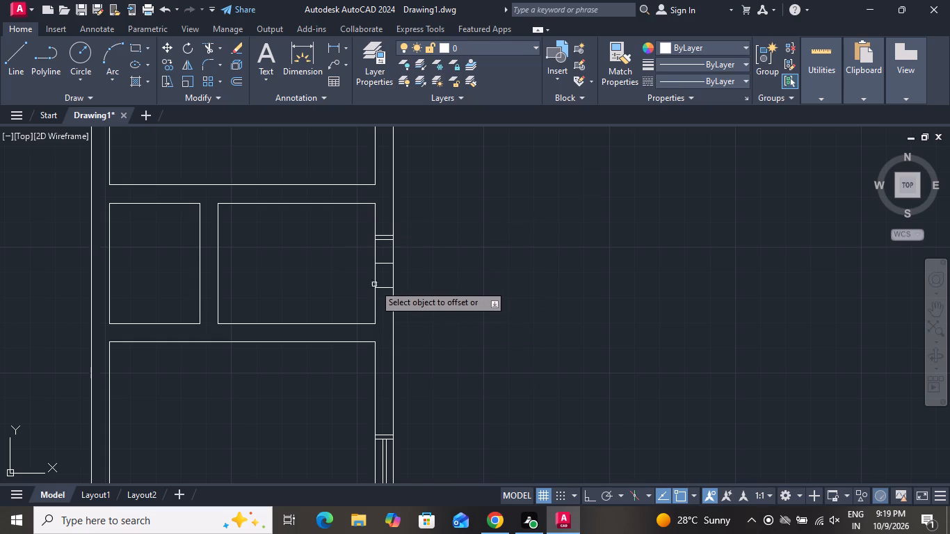
click(387, 289)
click(387, 296)
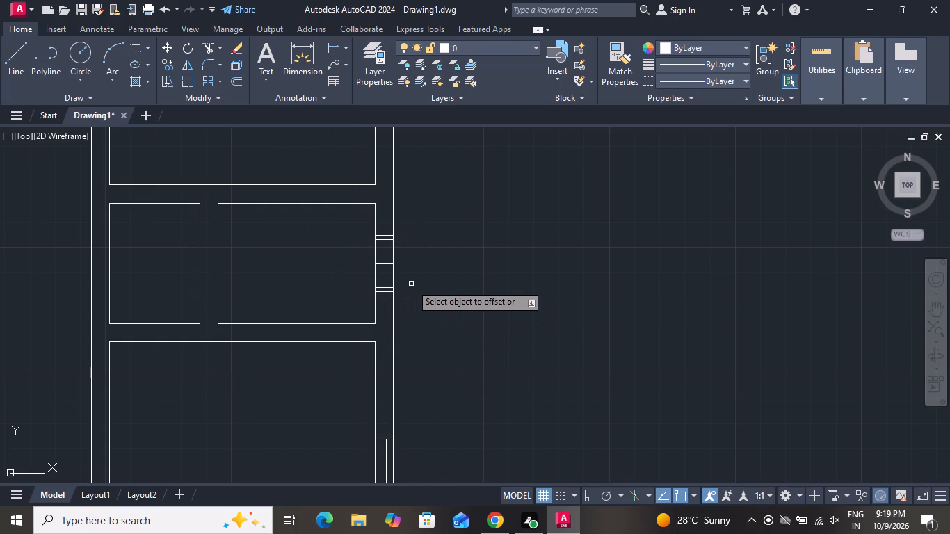
right_click(411, 284)
click(431, 305)
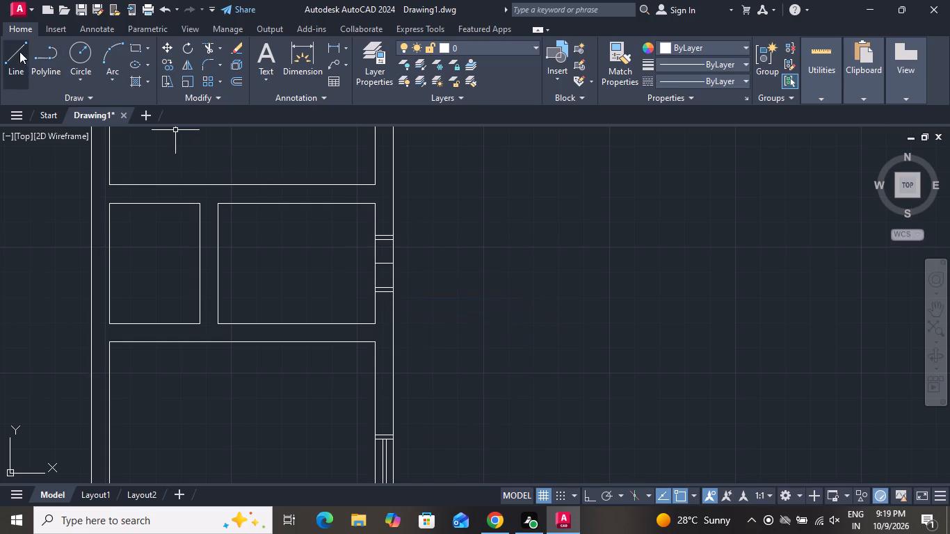
Draw a vertical centre line connecting the midpoints of the new window's two inner end lines.
click(19, 51)
scroll(376, 261, up, 3)
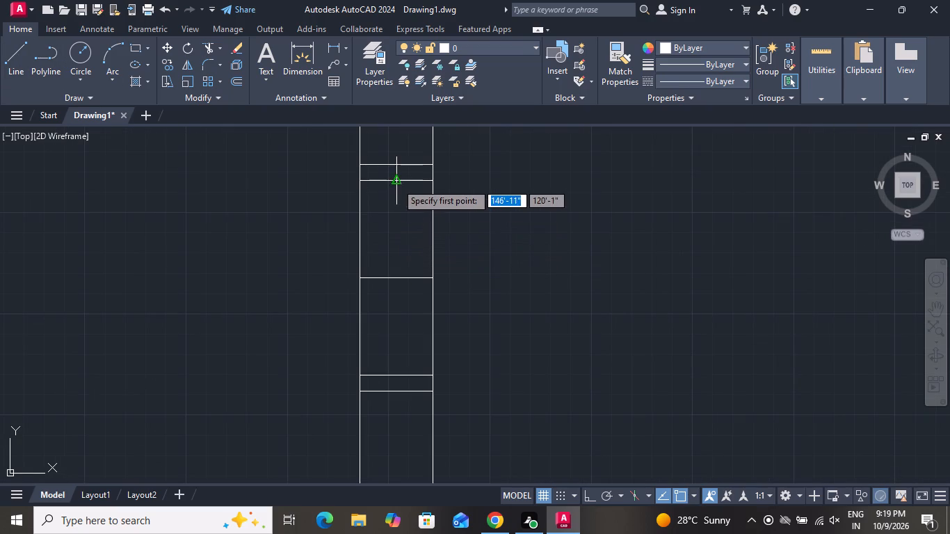
click(396, 183)
click(396, 377)
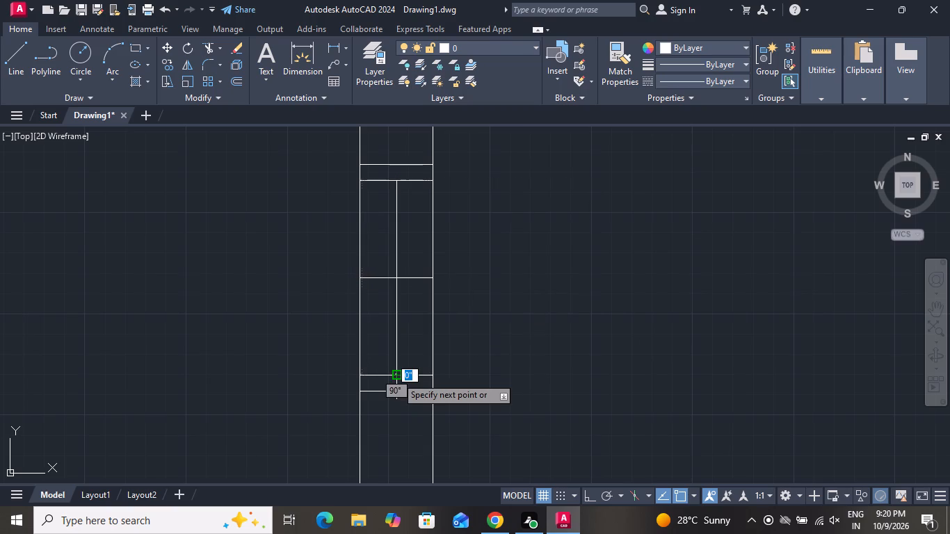
right_click(396, 375)
click(411, 245)
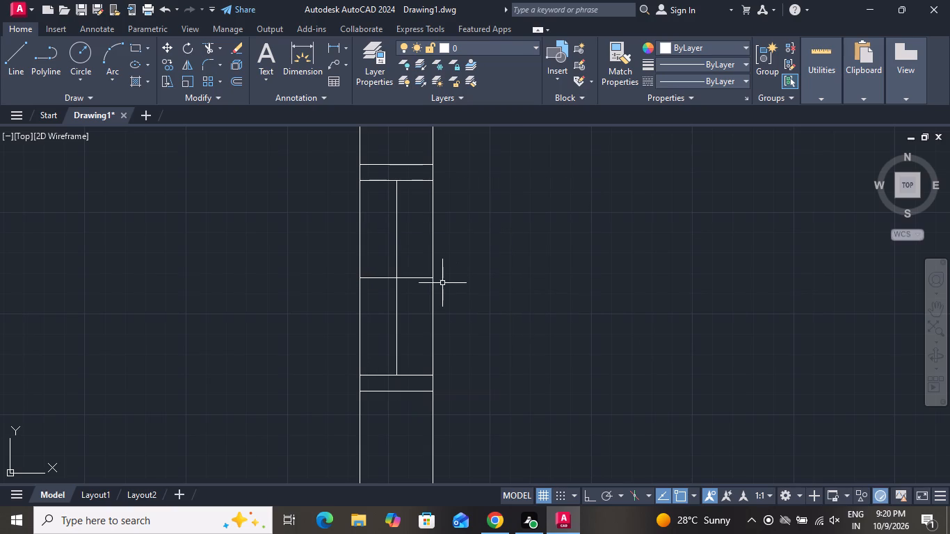
Offset the new window's vertical centre line by 1" to both its east and west sides.
key(o)
key(space)
key(1)
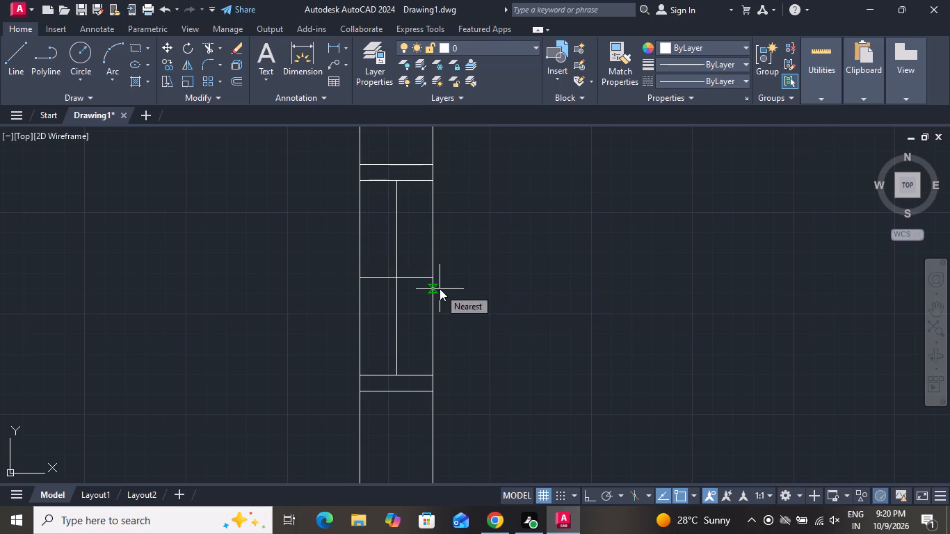
key(shift+quotedbl)
key(Return)
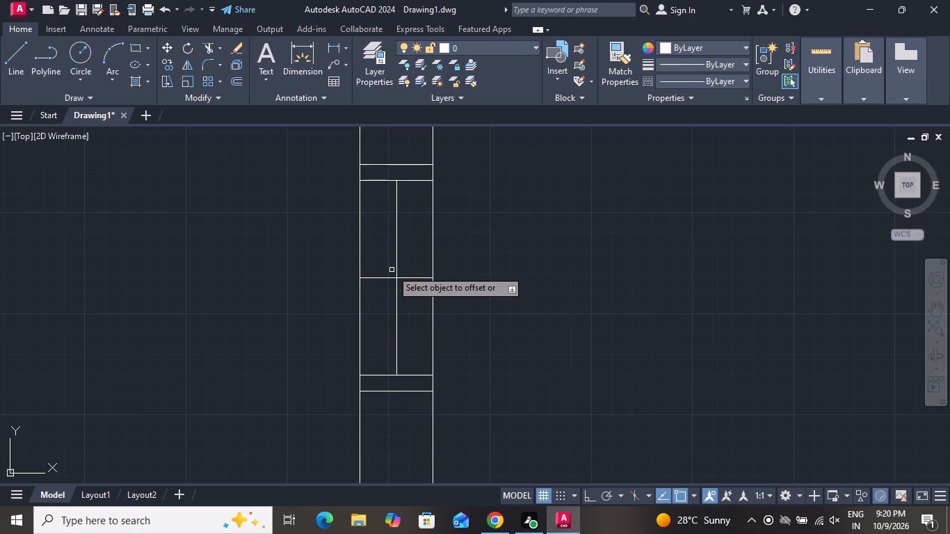
click(396, 254)
click(420, 250)
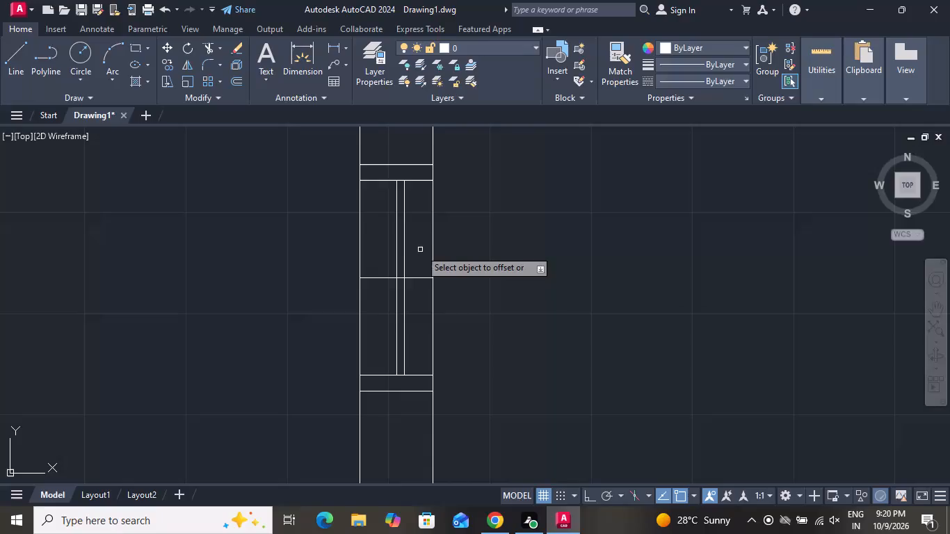
click(395, 262)
click(370, 257)
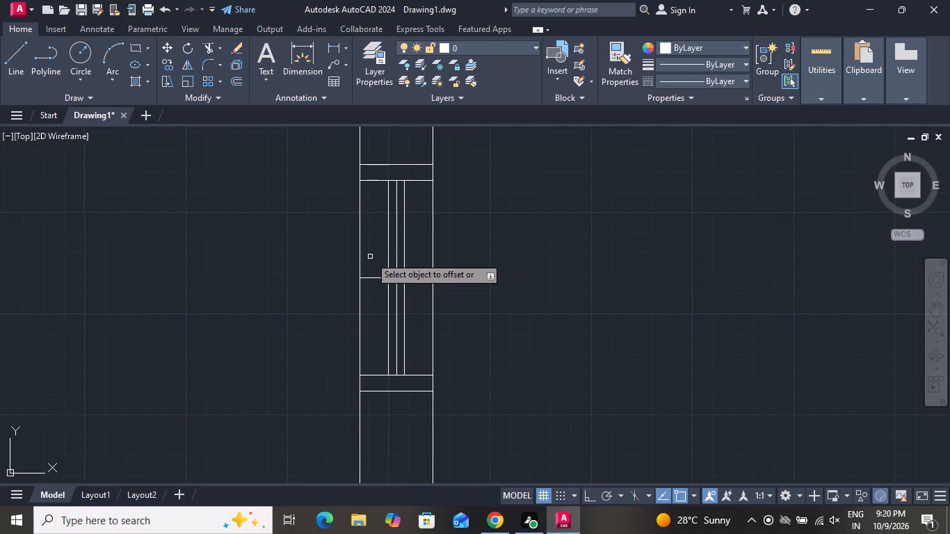
right_click(370, 257)
click(389, 277)
Delete the new window's original vertical centre line and the short cross line at its middle.
scroll(393, 268, up, 2)
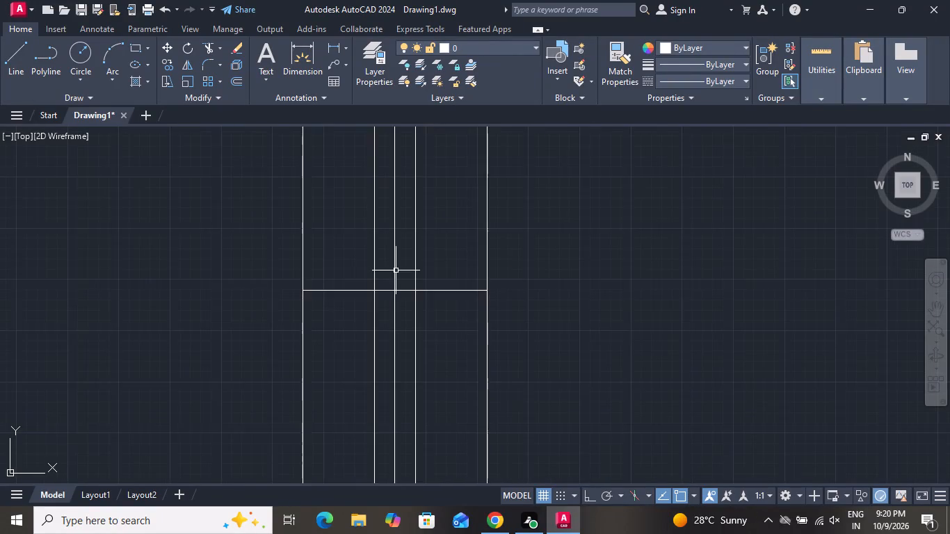
scroll(396, 270, up, 3)
click(396, 271)
click(364, 383)
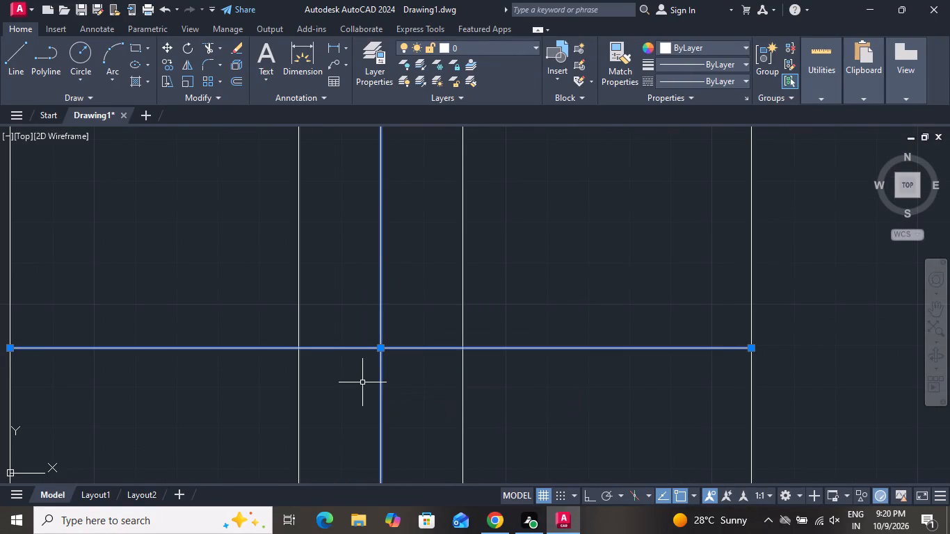
key(Delete)
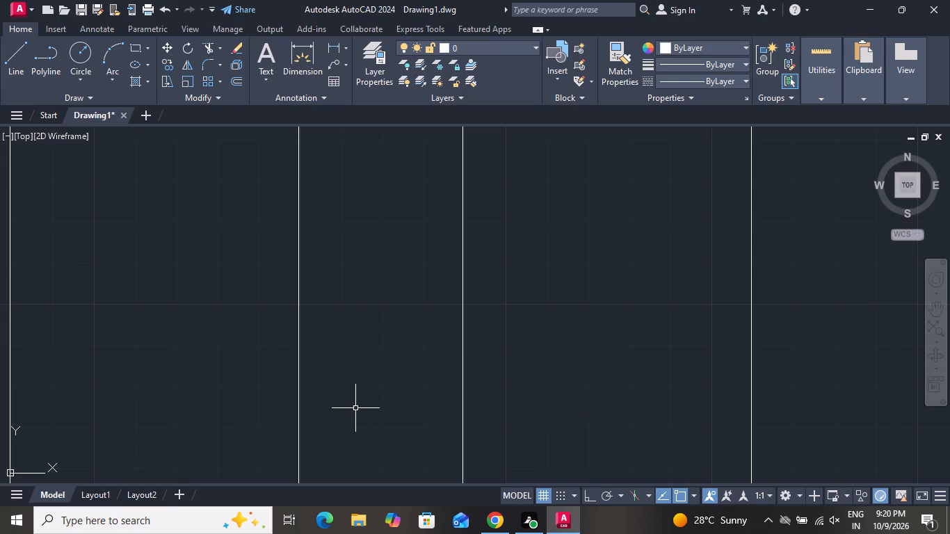
Close the gap in the inner line of the northeast room's east wall with a short vertical line.
scroll(355, 407, down, 9)
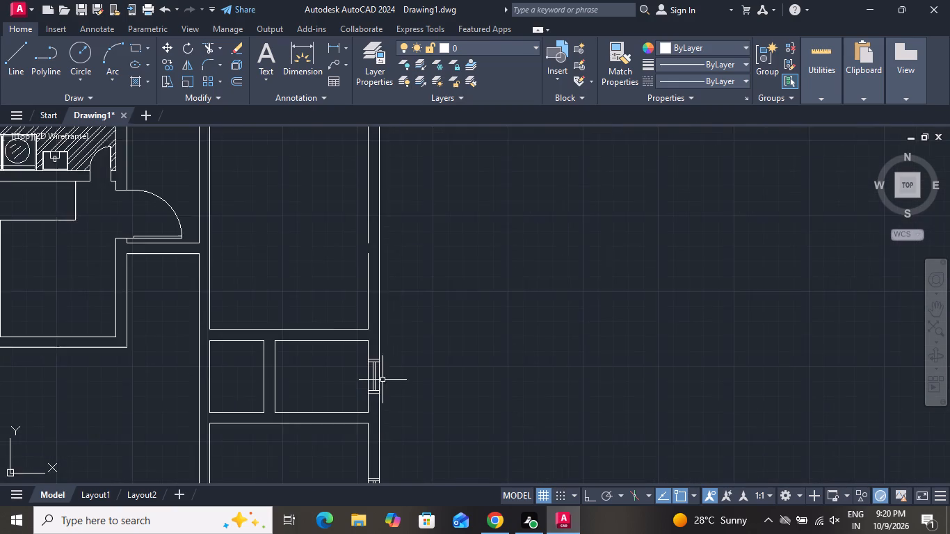
scroll(386, 382, down, 2)
scroll(373, 317, up, 3)
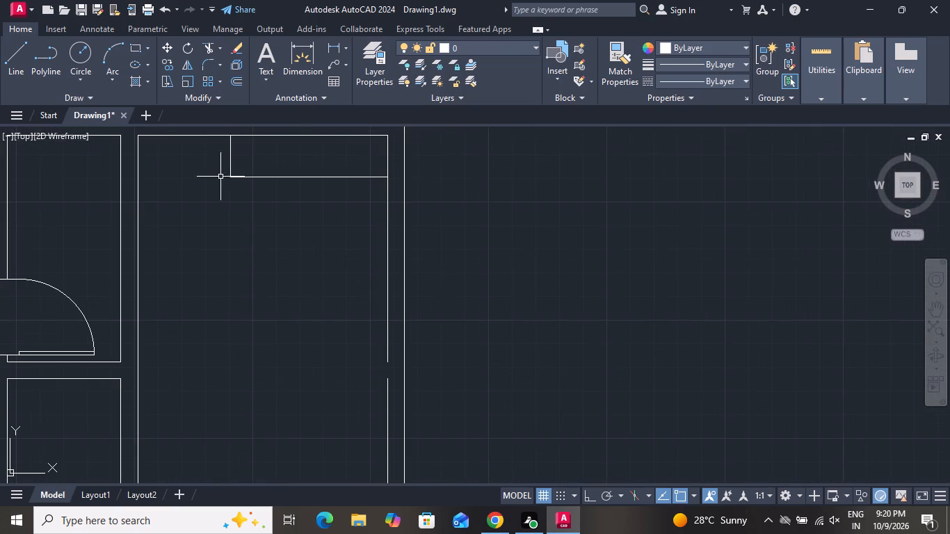
click(10, 67)
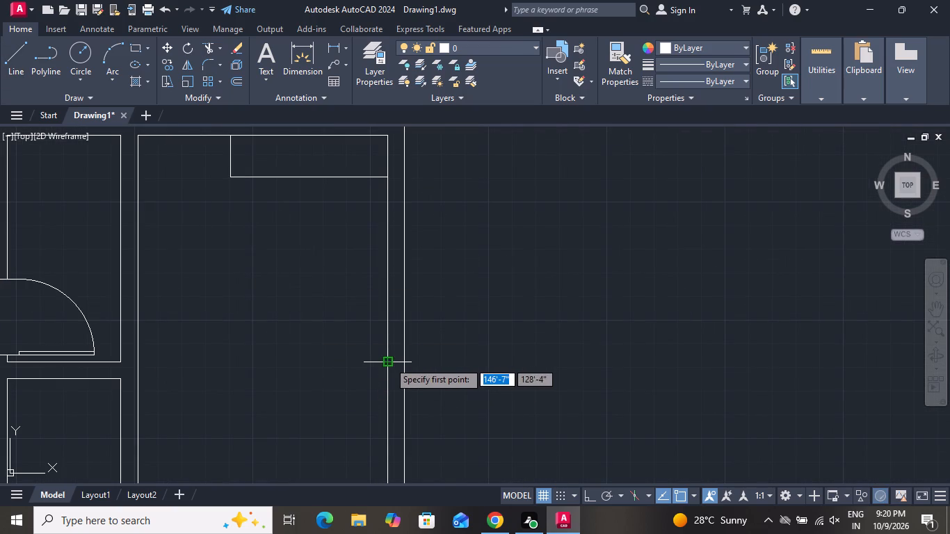
click(388, 362)
click(389, 375)
right_click(389, 377)
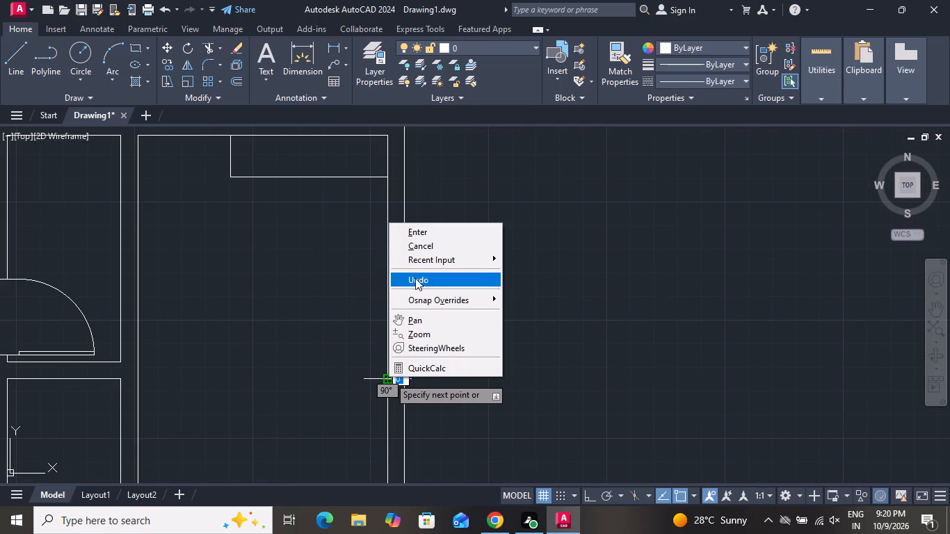
click(420, 251)
Draw a horizontal line across the northeast room's east wall, from the midpoint of the short closing line to the outer wall line.
click(9, 61)
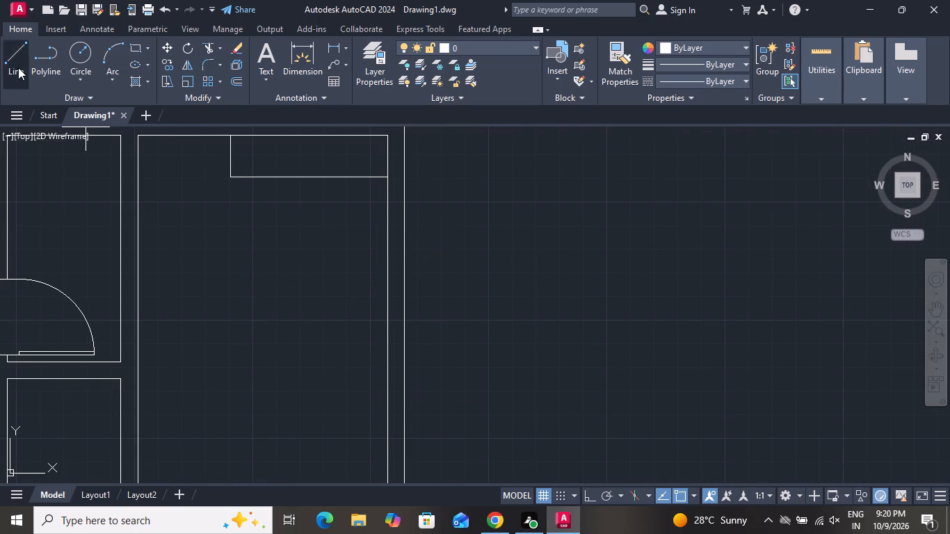
click(389, 371)
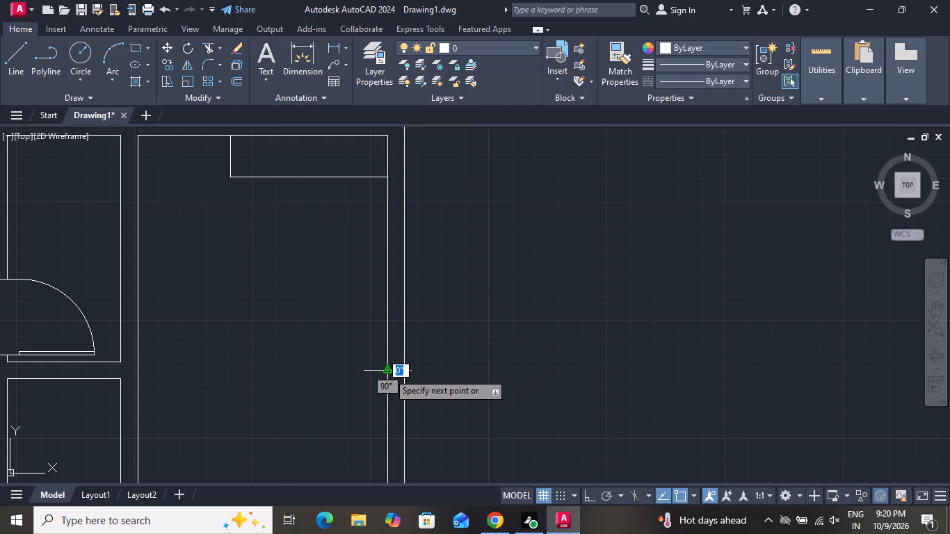
click(400, 369)
right_click(403, 369)
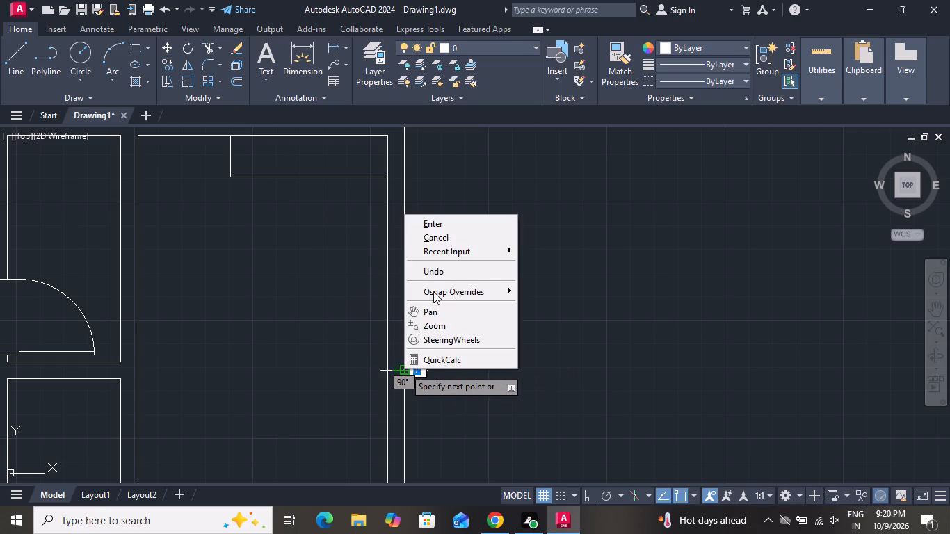
click(435, 232)
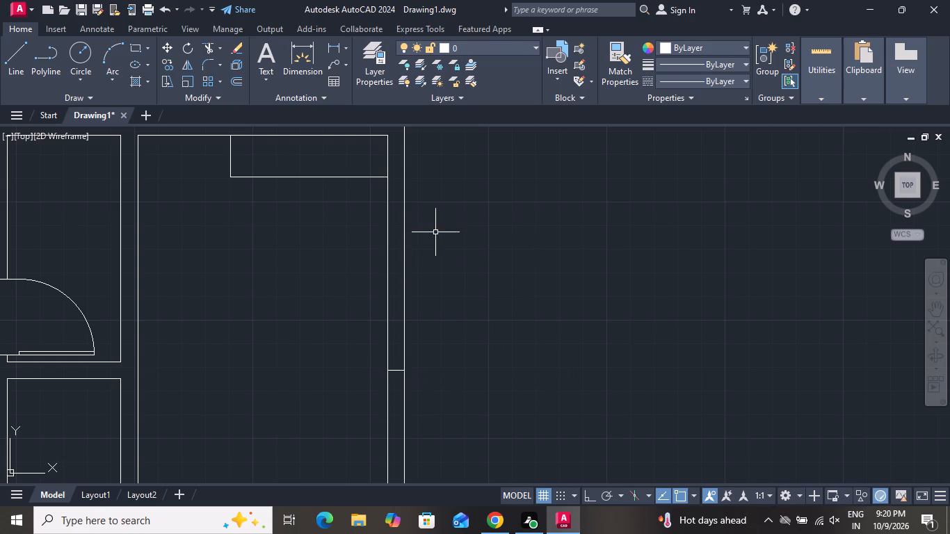
Offset the cross line in the northeast room's east wall by 2' to both north and south.
key(o)
key(space)
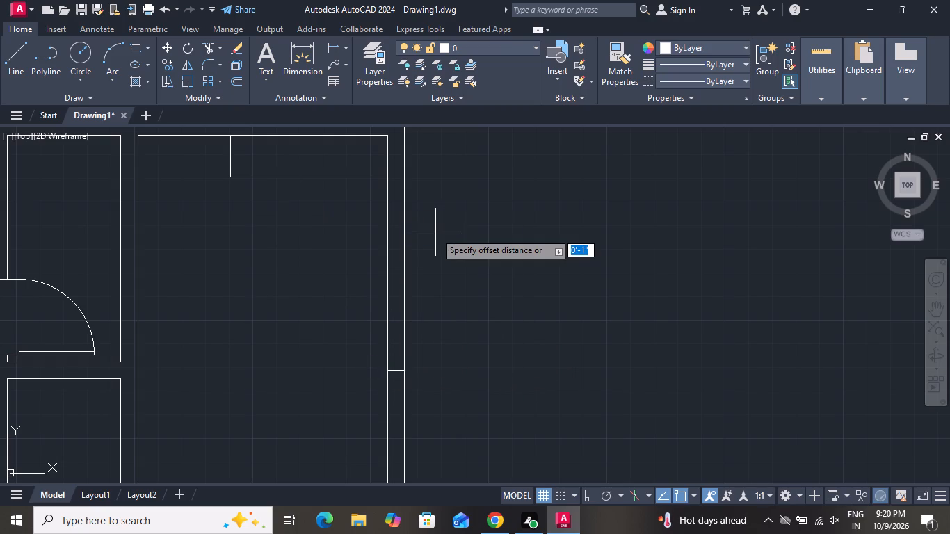
key(2)
key(apostrophe)
key(Return)
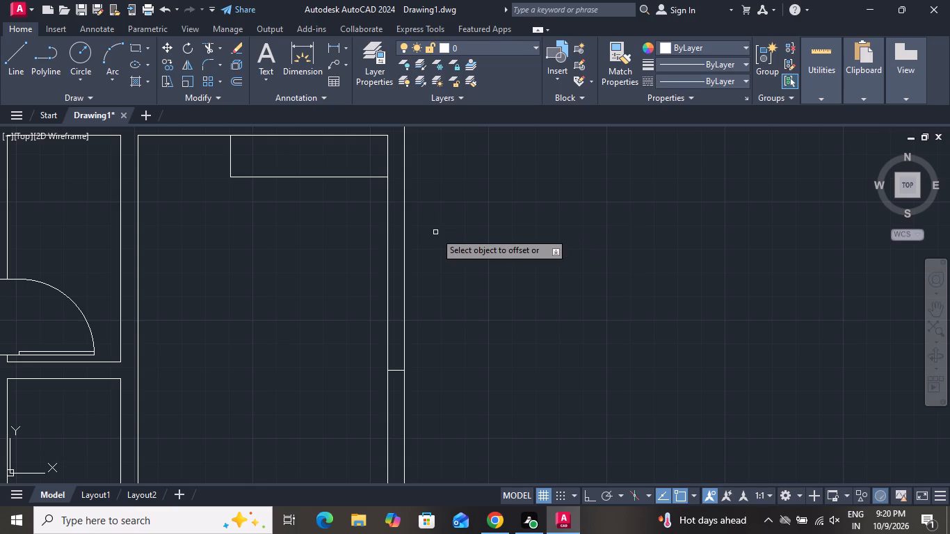
click(393, 371)
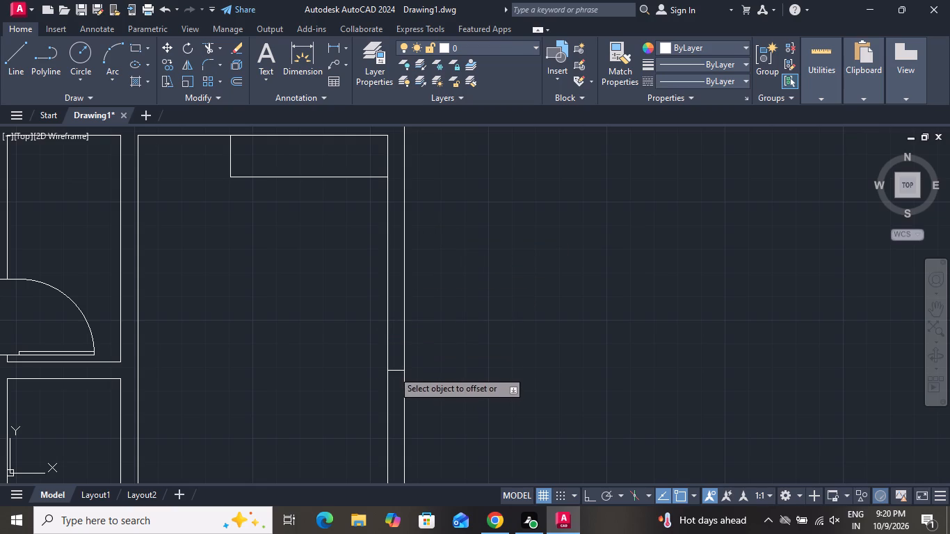
click(389, 336)
click(397, 371)
click(397, 419)
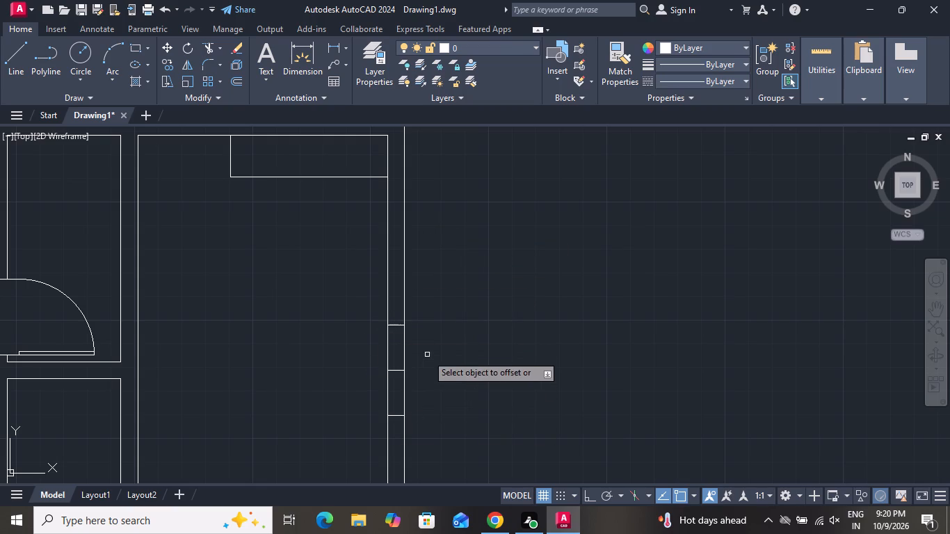
right_click(427, 355)
click(444, 379)
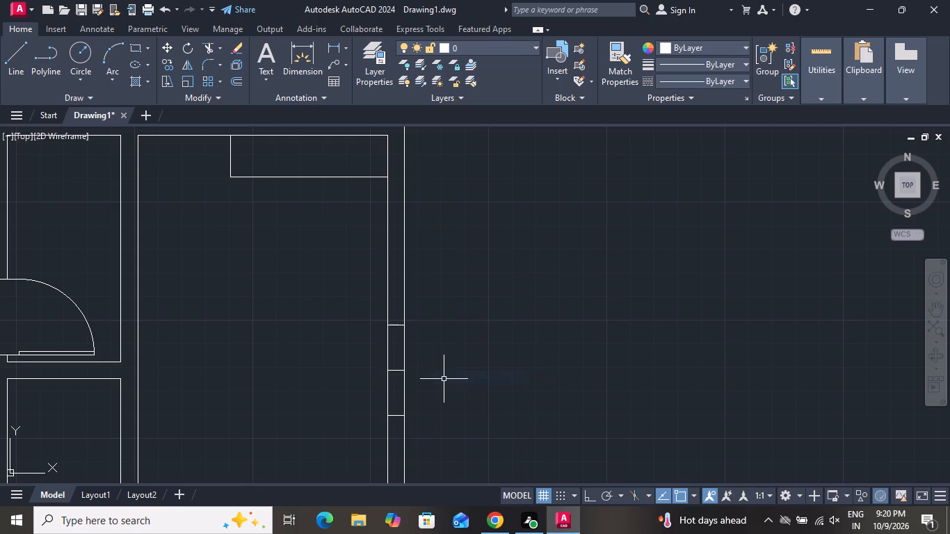
Offset the new window's two end lines outward by 2", the upper one northward and the lower one southward.
key(o)
key(space)
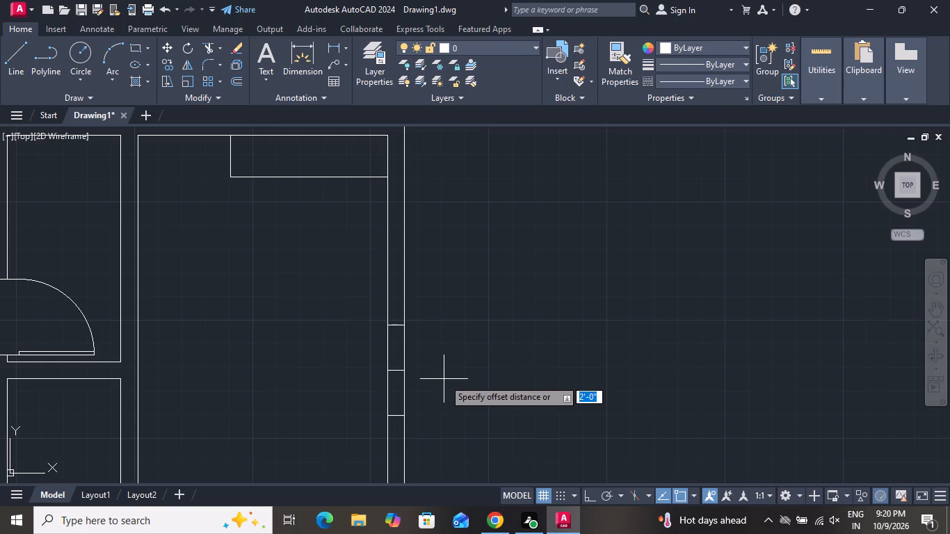
key(2)
key(shift+quotedbl)
key(Return)
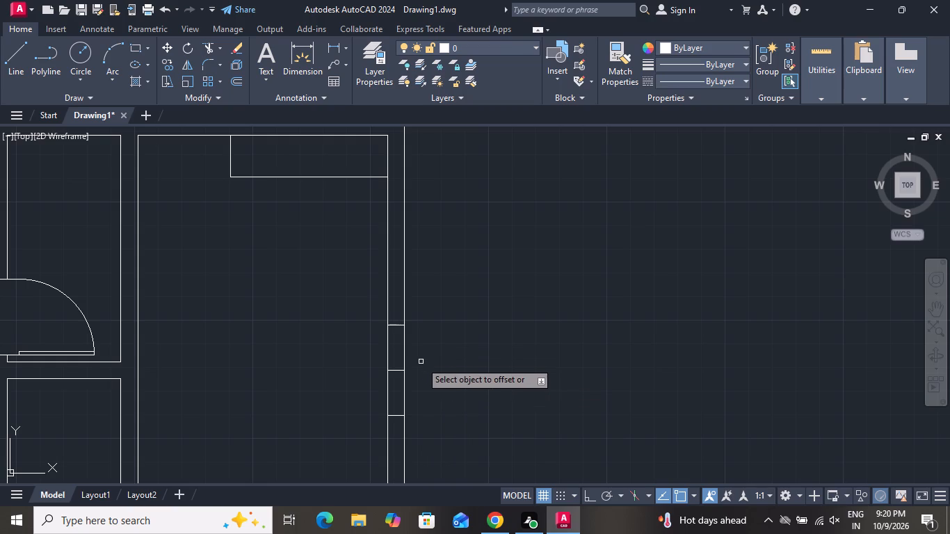
click(395, 325)
click(395, 309)
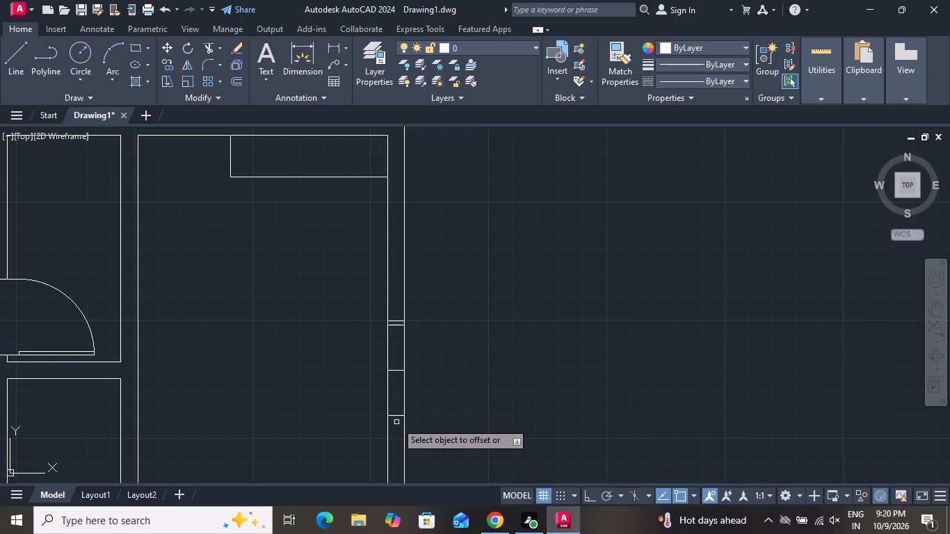
click(395, 417)
click(395, 431)
right_click(442, 372)
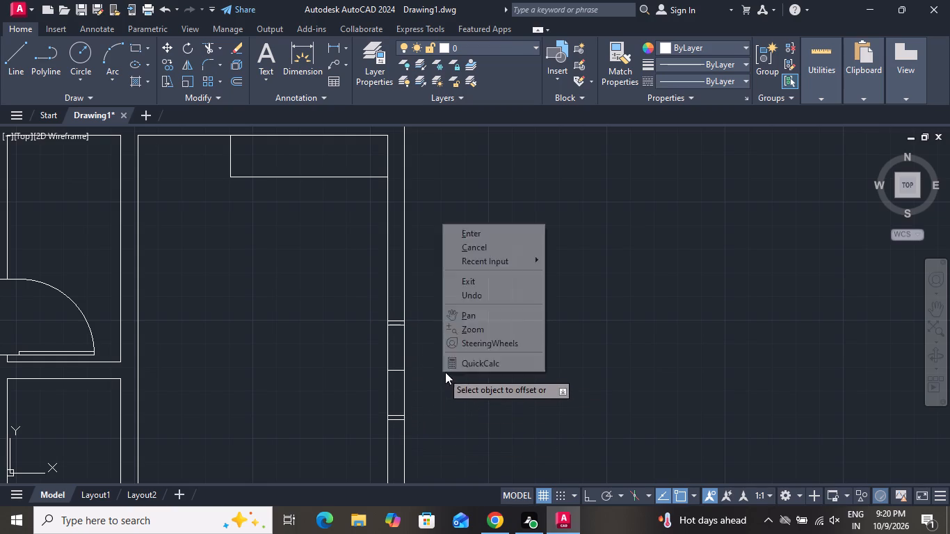
click(469, 242)
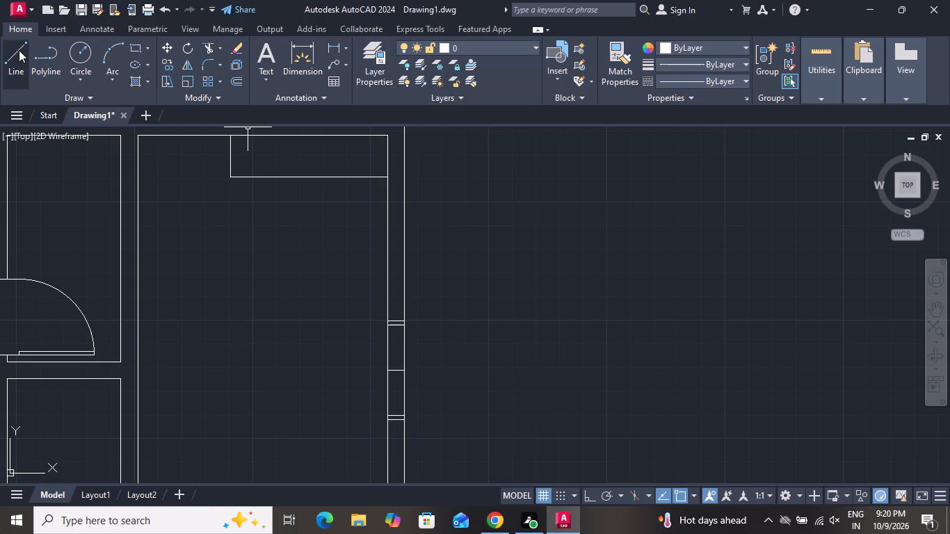
Draw a vertical centre line connecting the midpoints of the northeast room window's two inner end lines.
click(19, 55)
scroll(401, 340, up, 2)
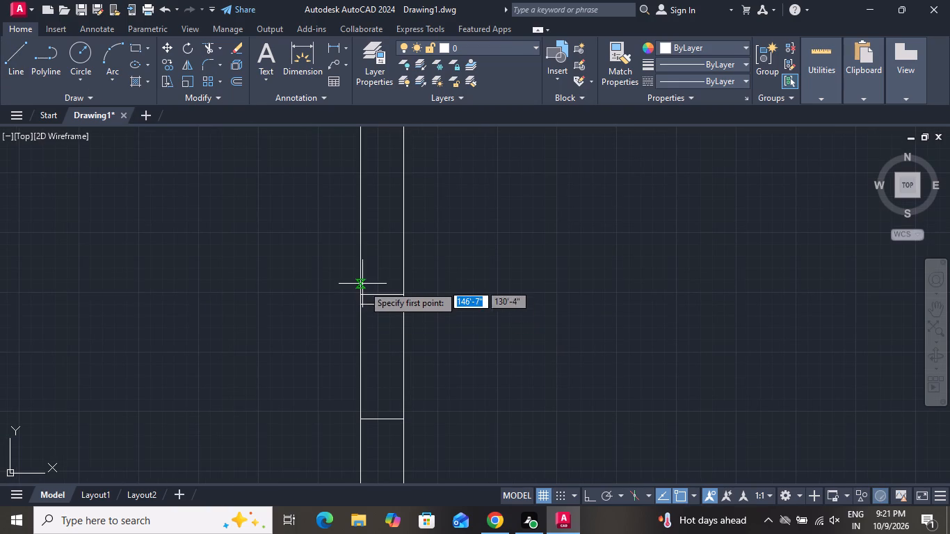
click(381, 303)
scroll(388, 330, down, 4)
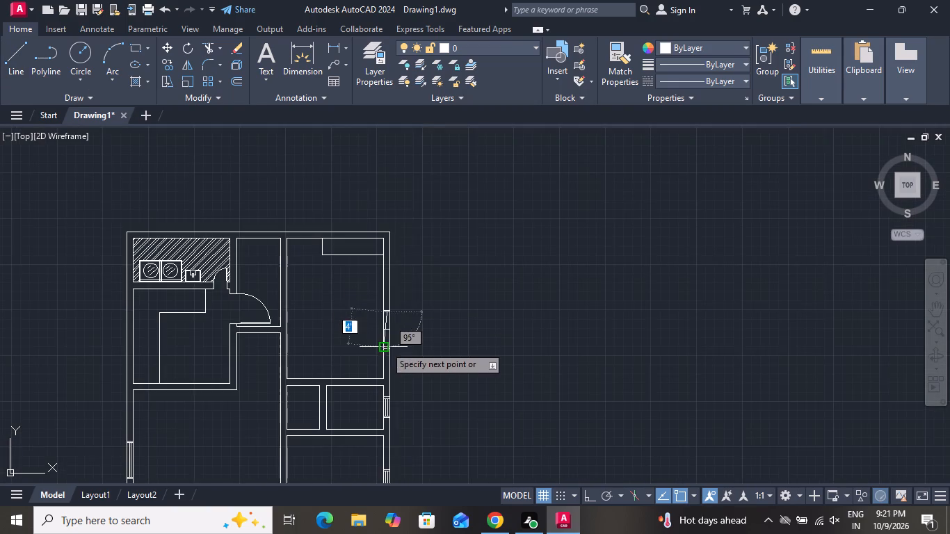
scroll(385, 347, up, 5)
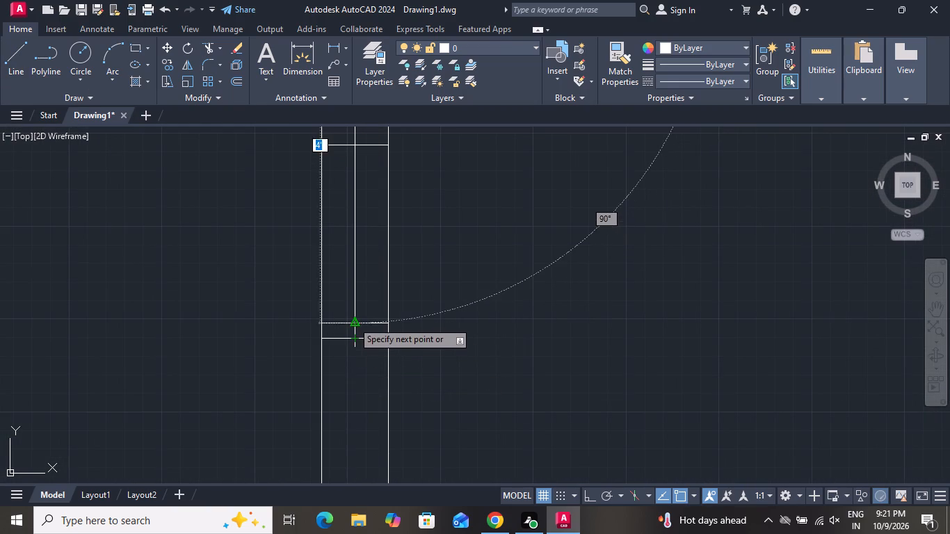
click(353, 321)
right_click(353, 321)
click(380, 346)
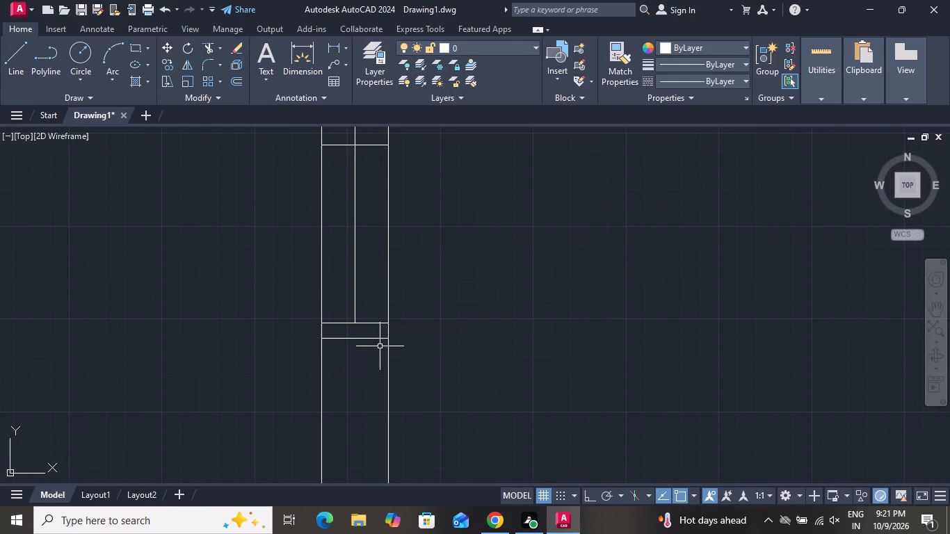
Offset the northeast room window's vertical centre line by 1" to both its east and west sides.
text(o)
key(space)
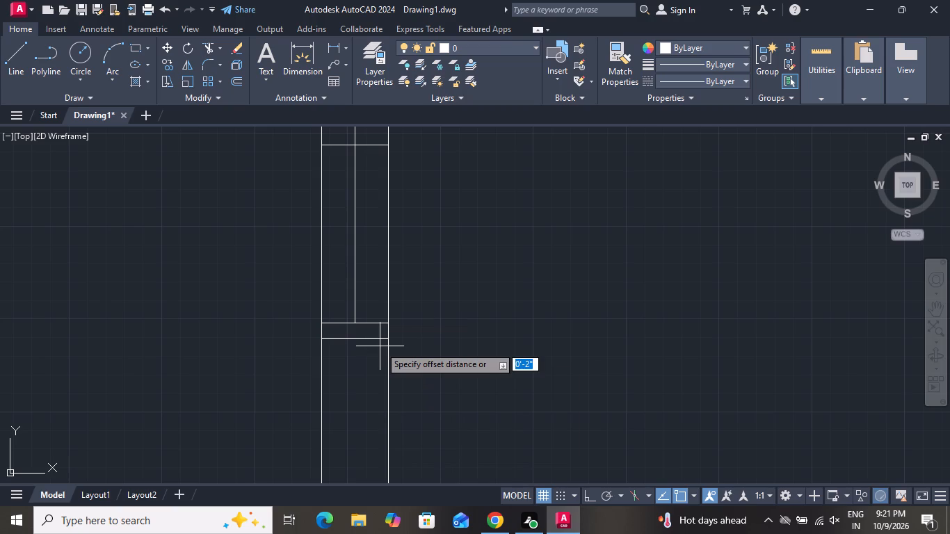
key(1)
key(shift+quotedbl)
key(Return)
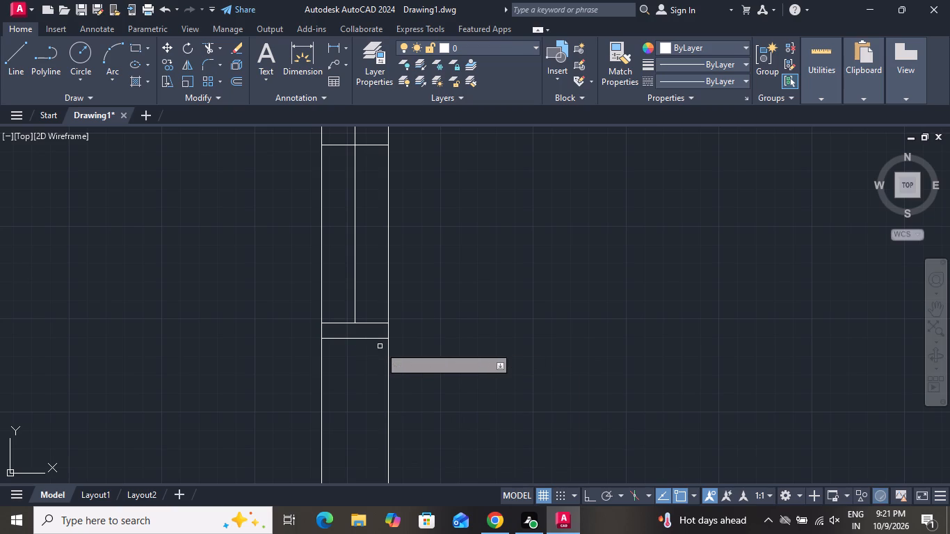
click(354, 261)
click(394, 266)
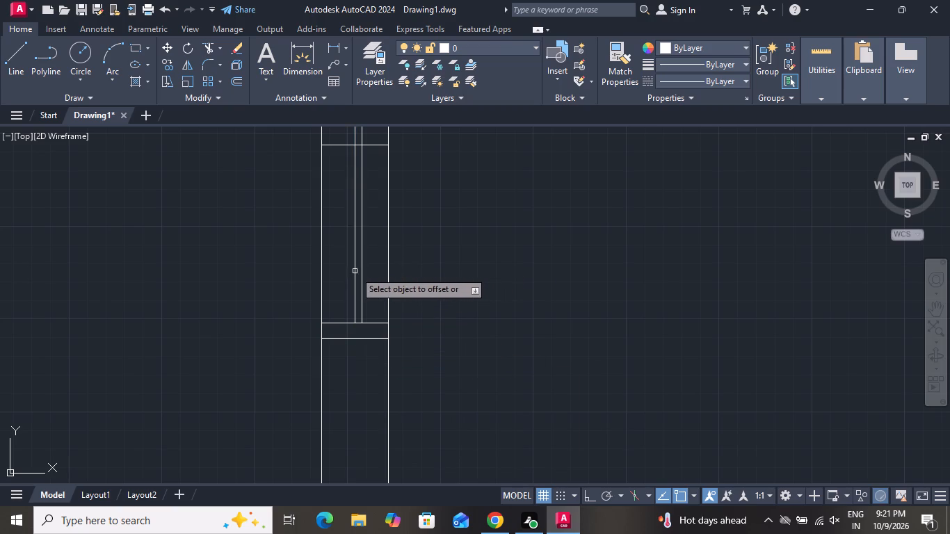
click(355, 271)
click(338, 270)
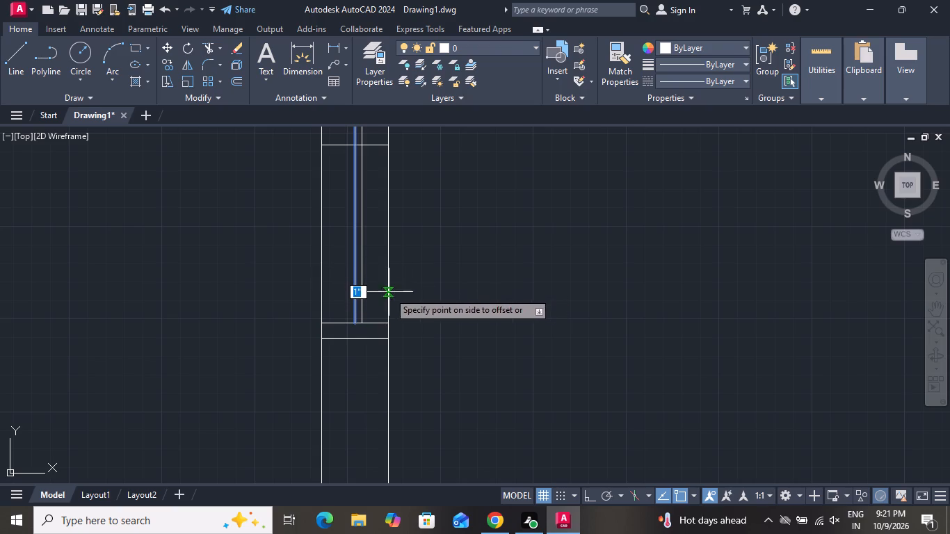
click(321, 288)
right_click(396, 272)
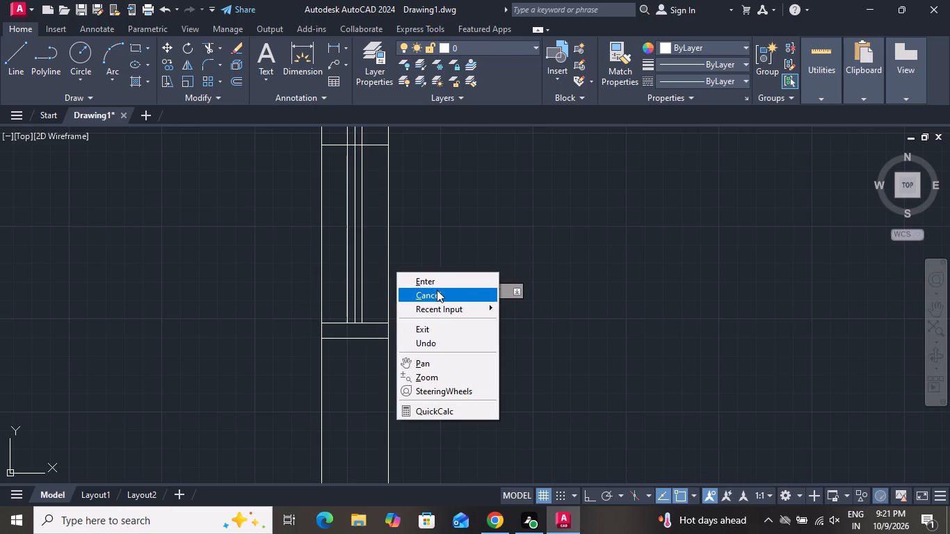
click(437, 290)
Delete the northeast room window's original vertical centre line and the cross line at its middle.
scroll(363, 126, up, 1)
scroll(363, 126, down, 1)
scroll(355, 131, up, 5)
click(352, 180)
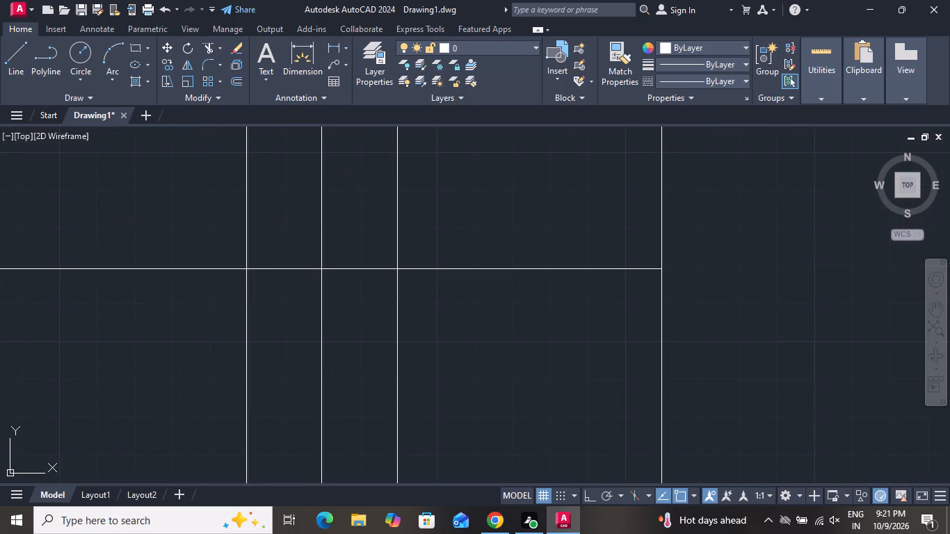
click(294, 349)
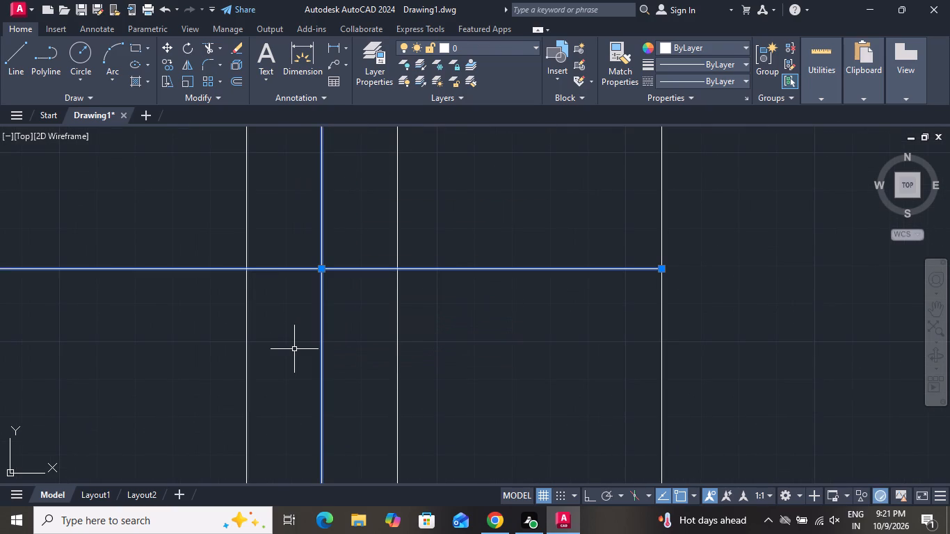
key(Delete)
Draw a short horizontal line across the northwest room's west wall, from the inner face's midpoint to the outer face.
scroll(295, 349, down, 8)
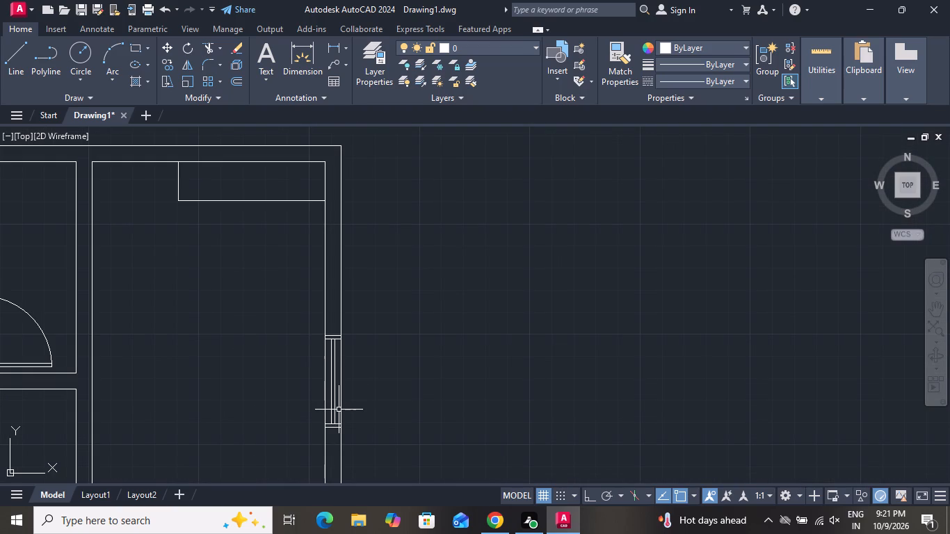
scroll(339, 410, down, 2)
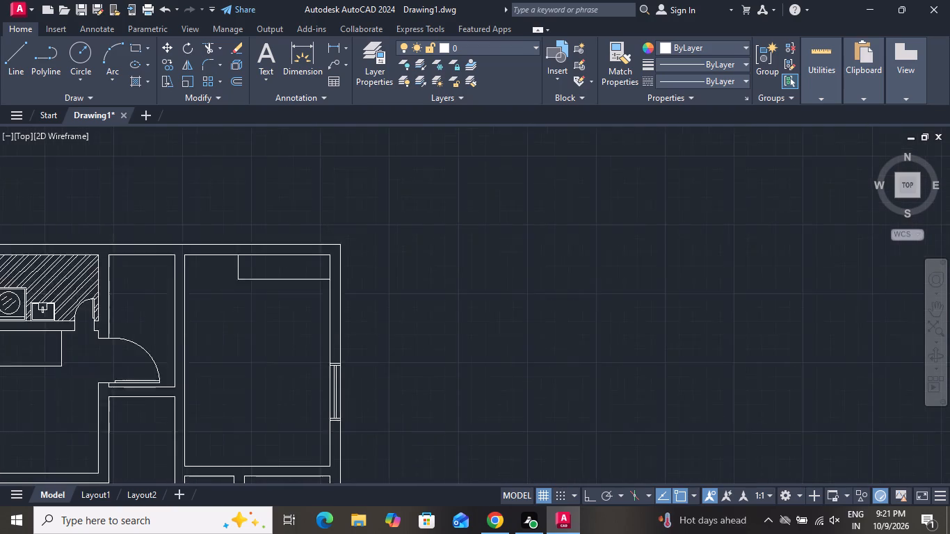
scroll(339, 410, down, 2)
scroll(243, 396, down, 1)
scroll(243, 396, up, 4)
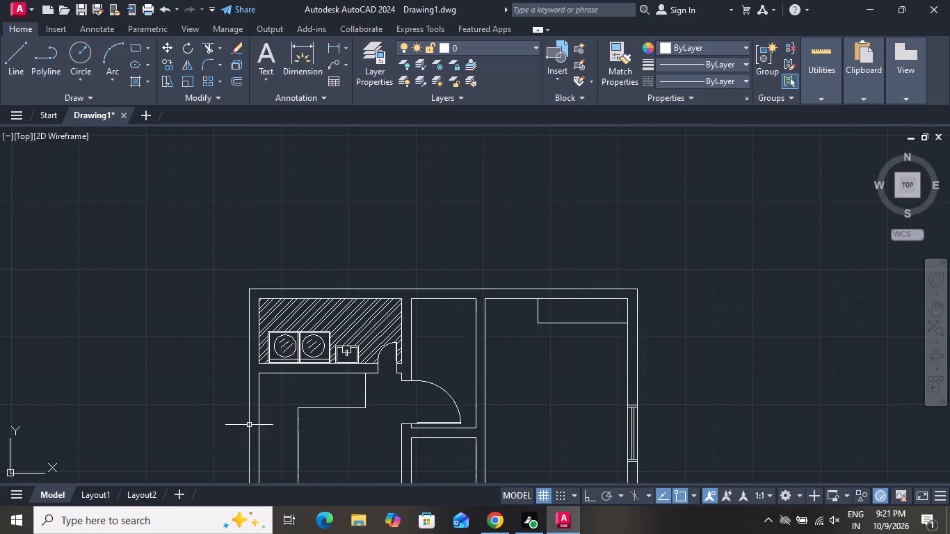
scroll(264, 306, down, 3)
scroll(255, 339, up, 3)
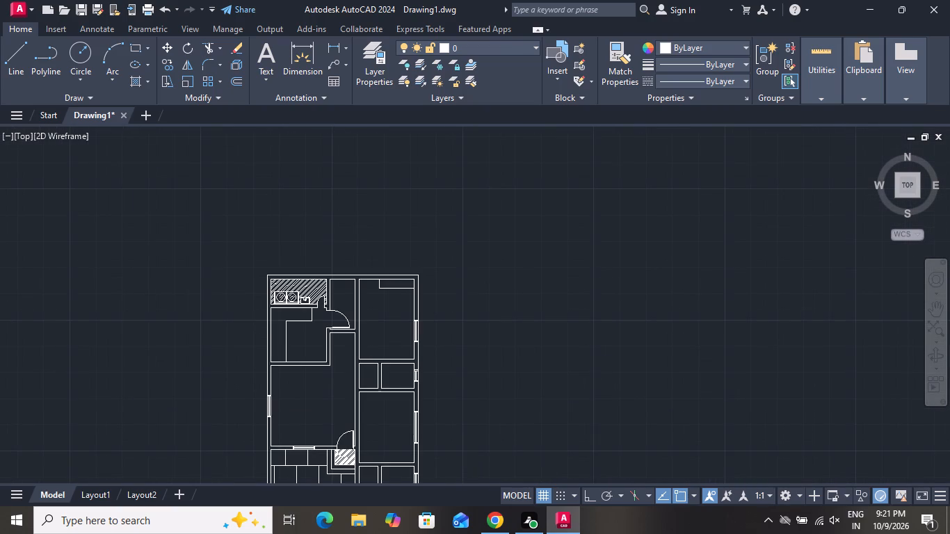
click(27, 59)
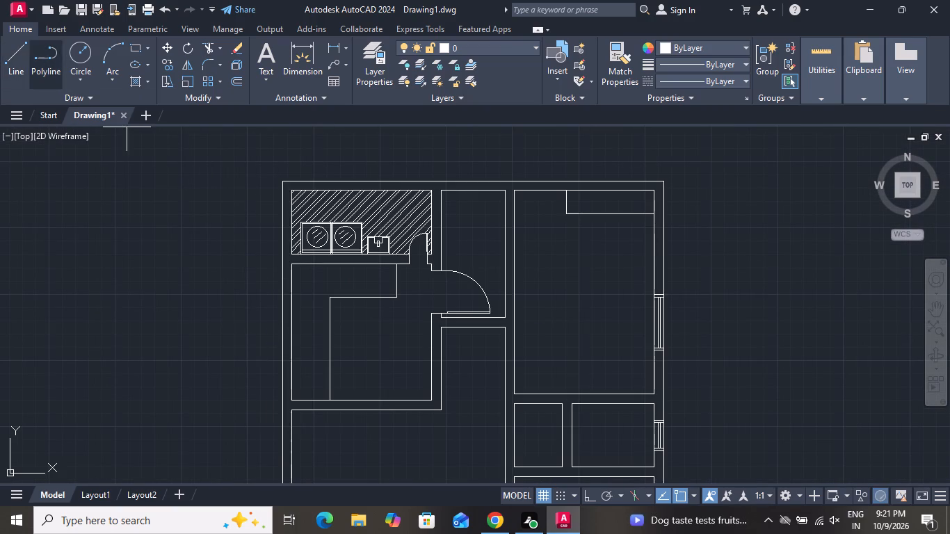
click(292, 334)
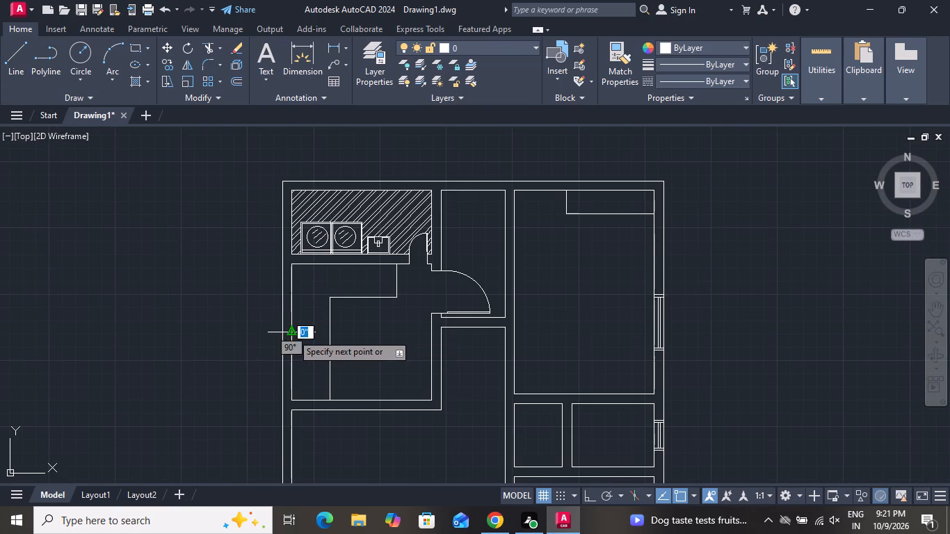
click(280, 334)
right_click(281, 334)
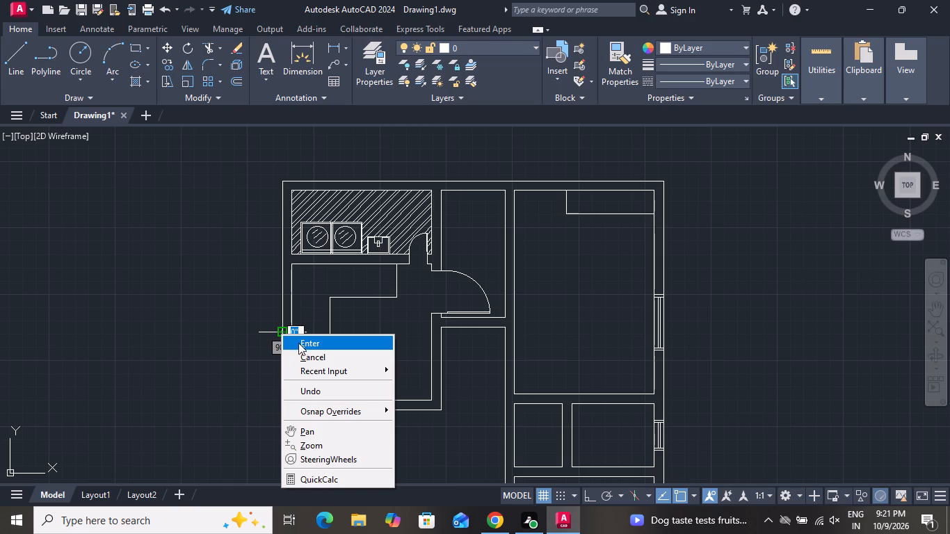
click(303, 350)
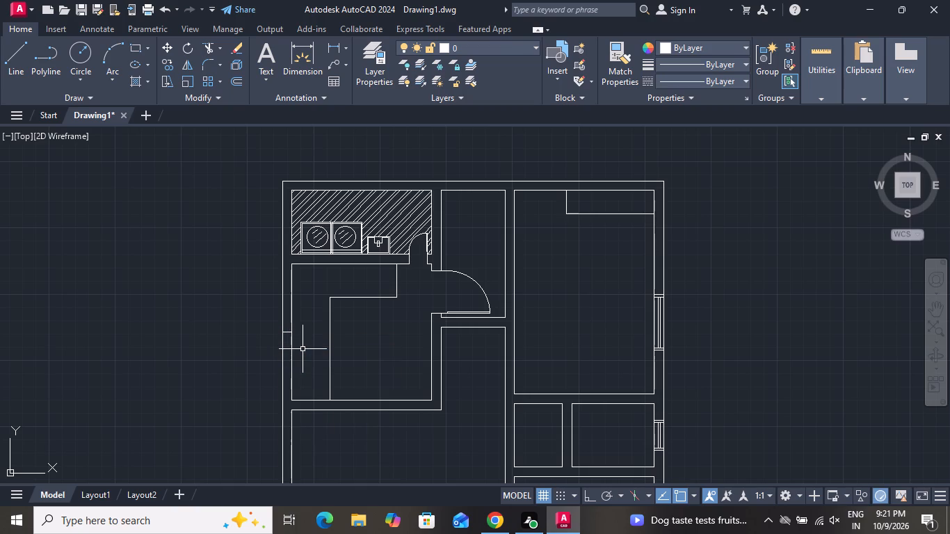
Offset the short line across the northwest room's west wall by 2' to both north and south.
scroll(299, 339, up, 2)
text(o)
key(space)
text(2')
key(Return)
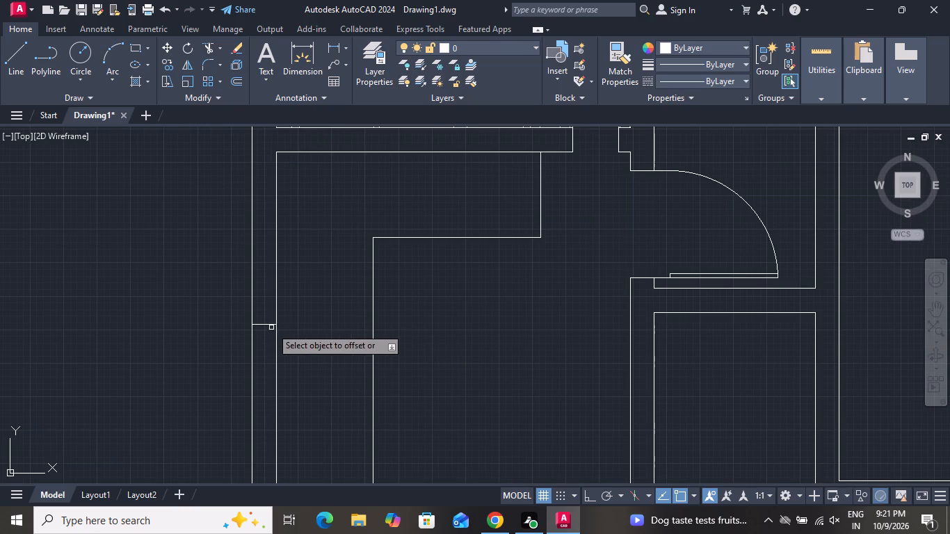
click(268, 326)
click(247, 257)
click(259, 323)
click(268, 359)
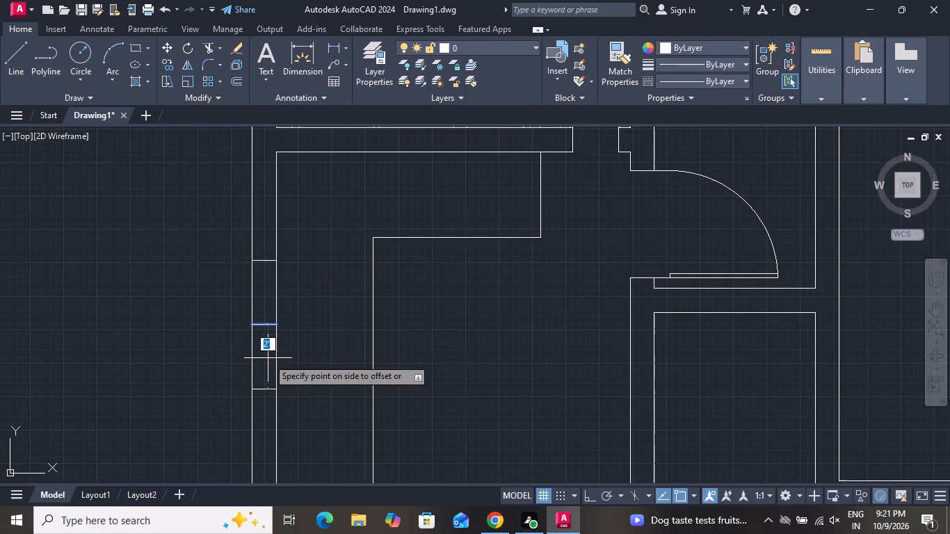
right_click(298, 307)
click(261, 359)
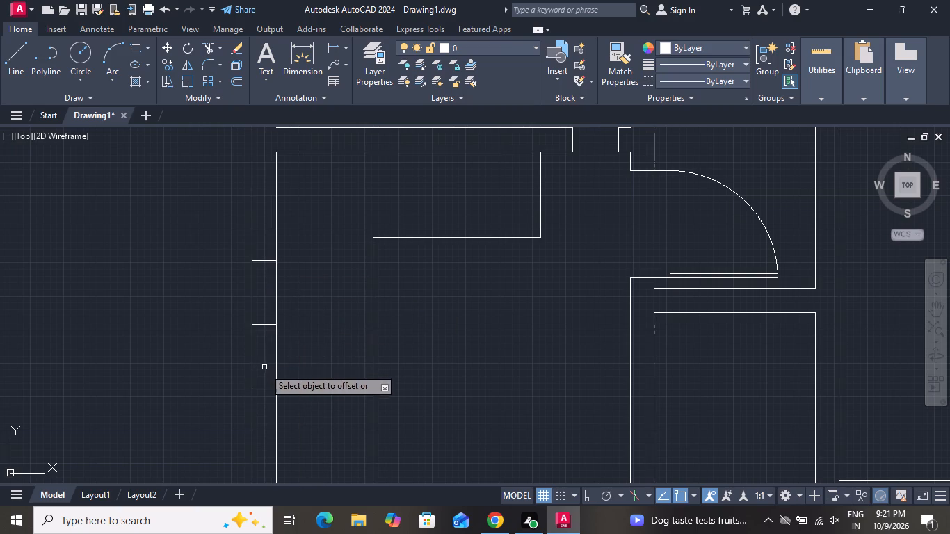
right_click(301, 327)
click(312, 346)
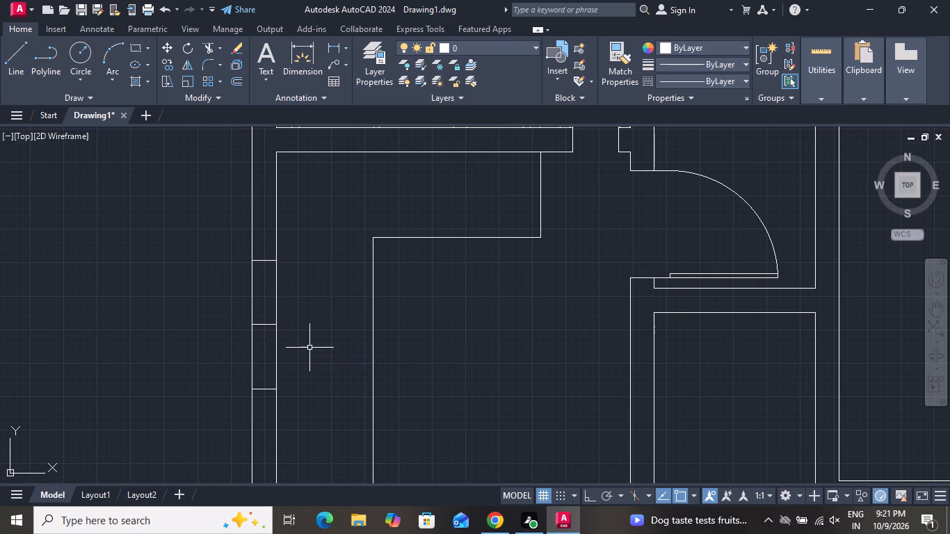
Offset the west window's two end lines outward by 2", the upper one northward and the lower one southward.
text(o)
key(space)
key(2)
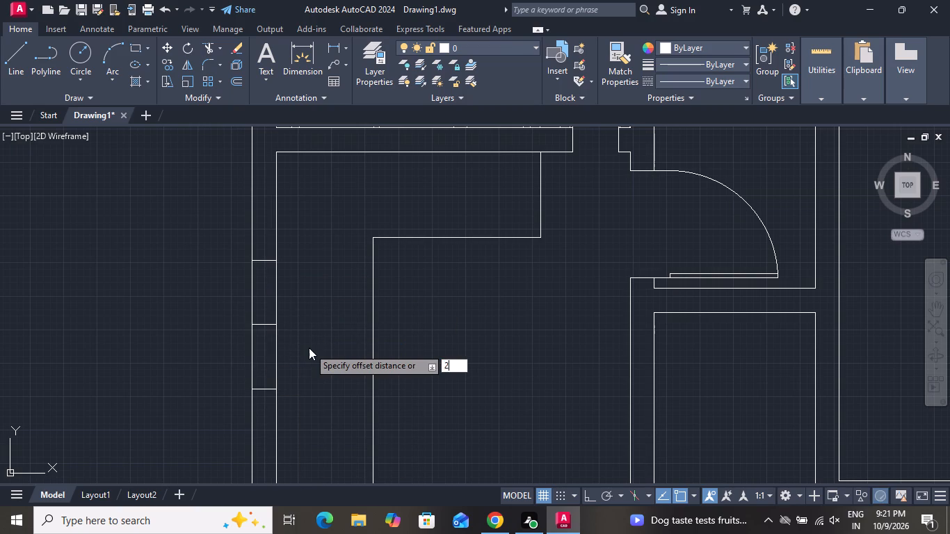
key(shift+quotedbl)
key(Return)
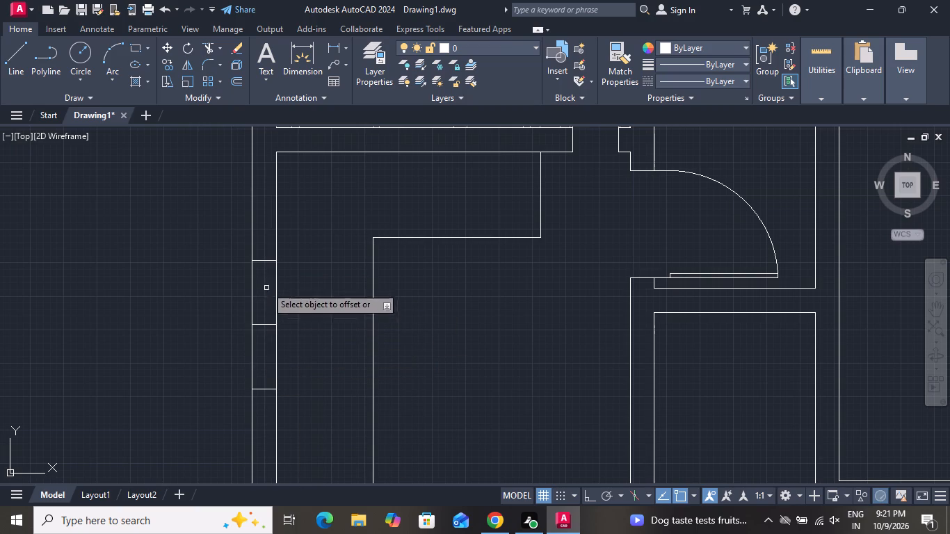
click(260, 262)
click(264, 238)
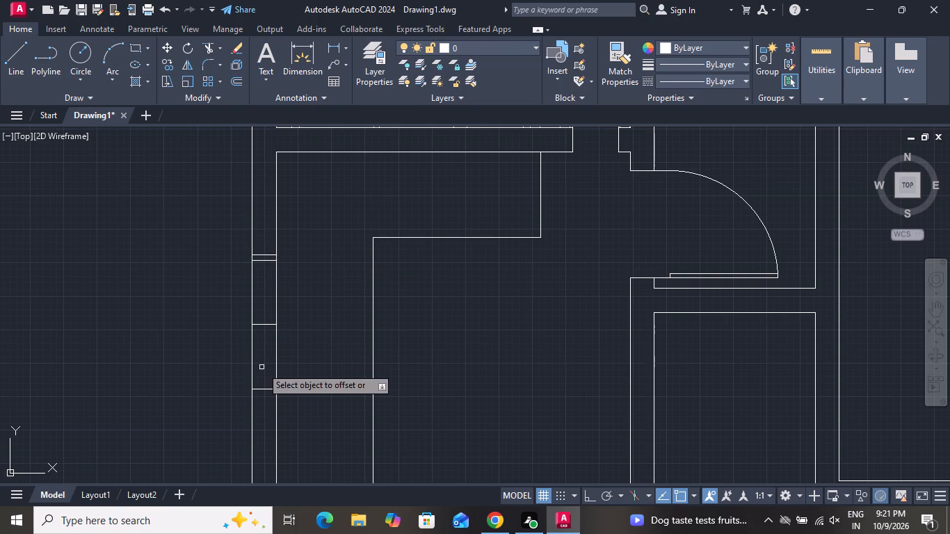
click(262, 391)
click(264, 426)
right_click(287, 364)
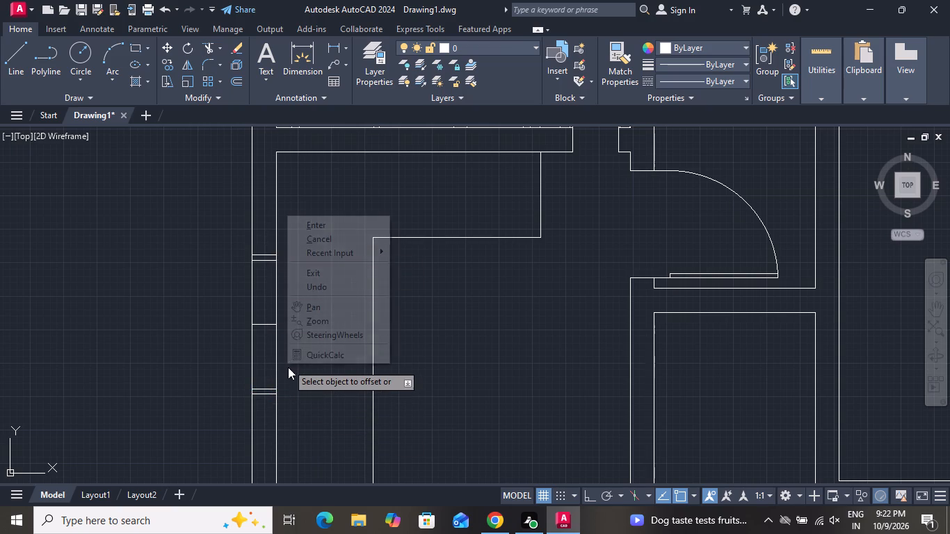
click(303, 241)
Draw a vertical centre line connecting the midpoints of the northwest room window's two inner end lines.
click(13, 42)
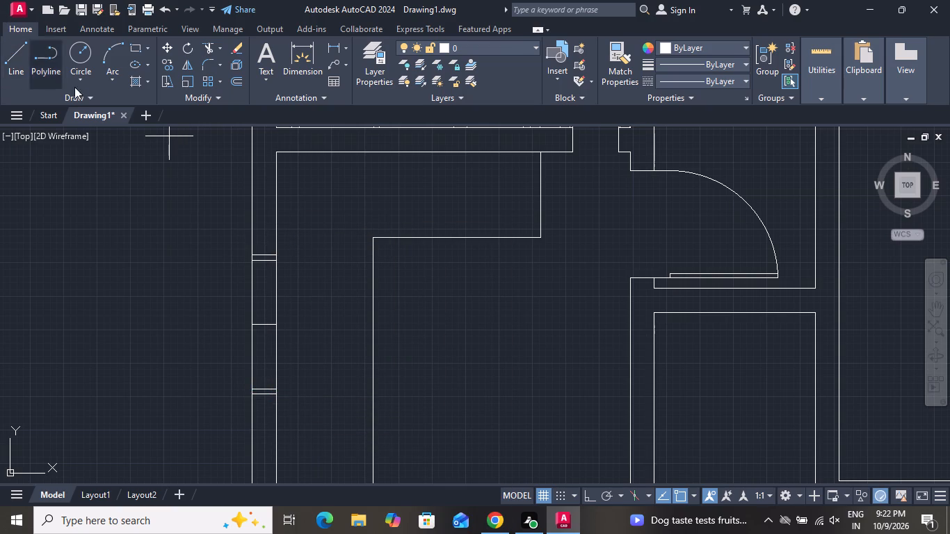
click(262, 261)
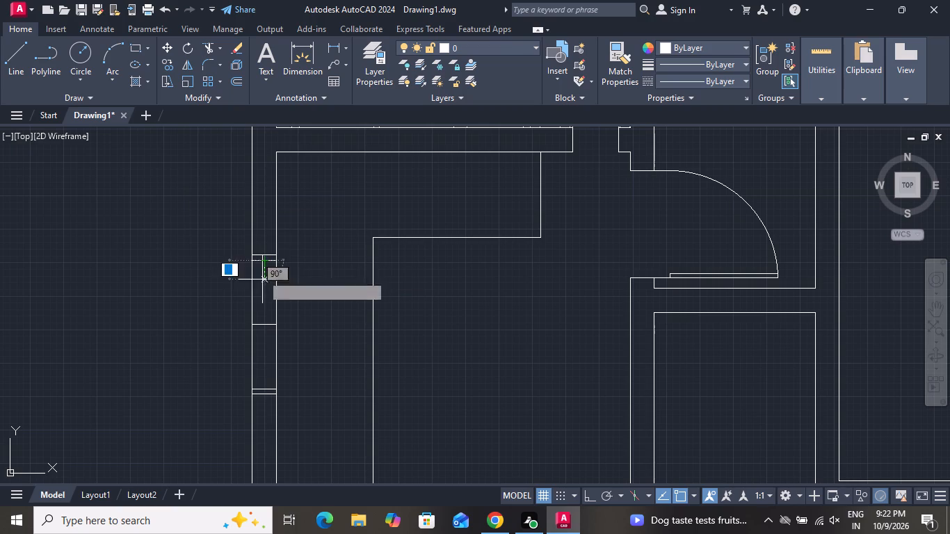
click(263, 390)
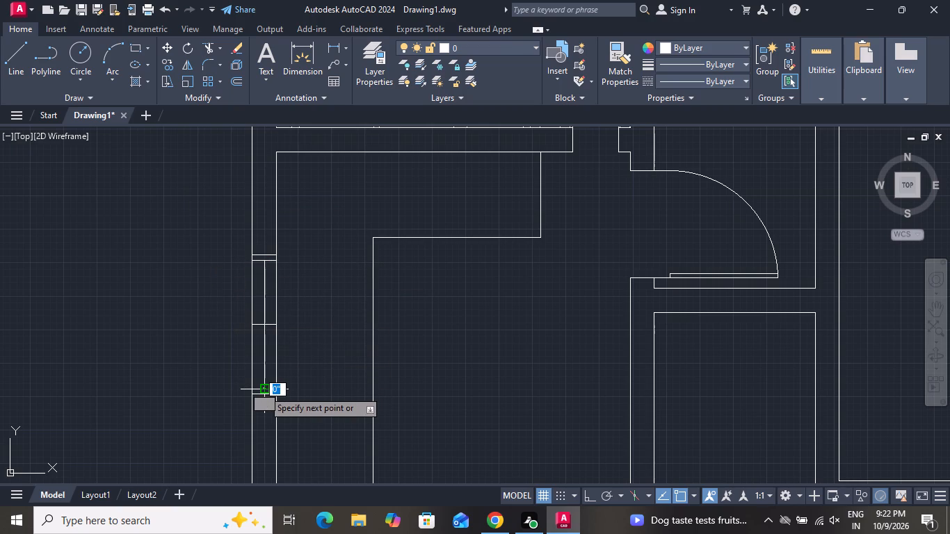
right_click(263, 390)
click(285, 263)
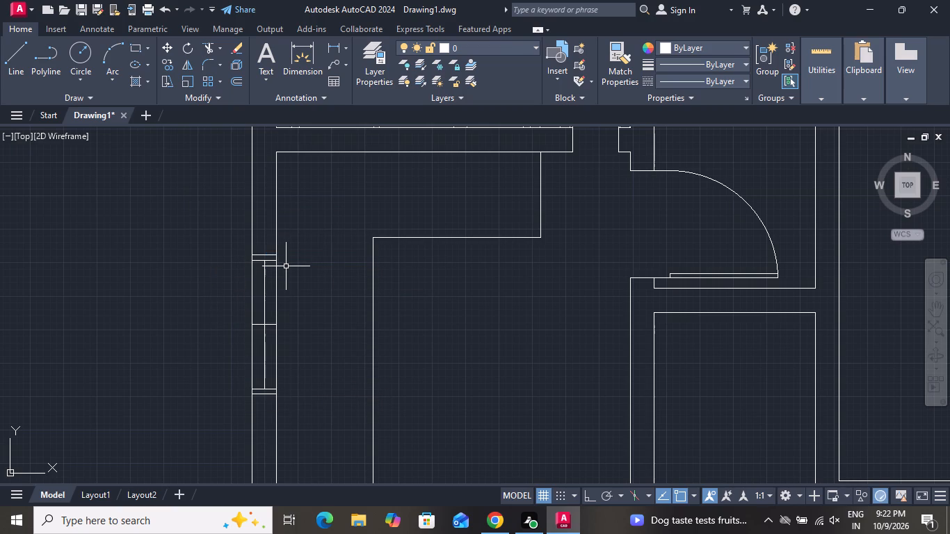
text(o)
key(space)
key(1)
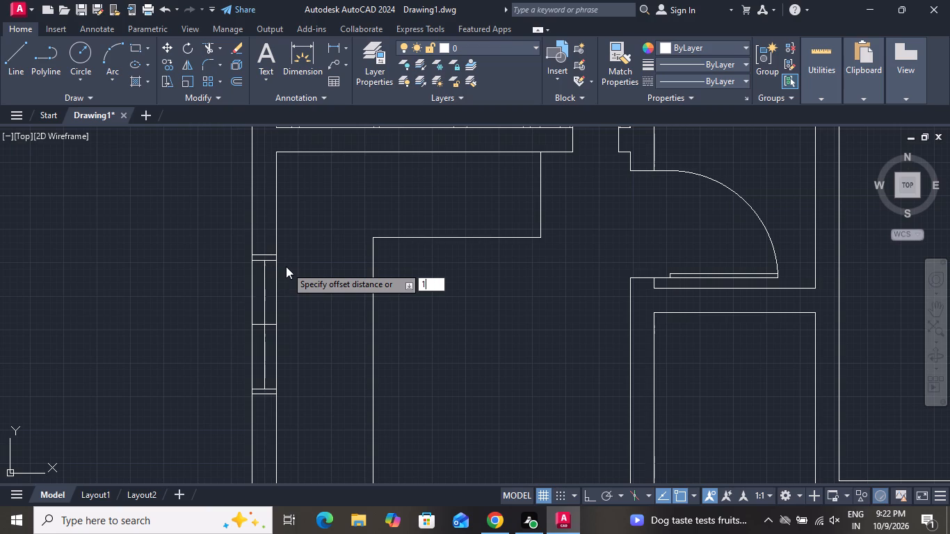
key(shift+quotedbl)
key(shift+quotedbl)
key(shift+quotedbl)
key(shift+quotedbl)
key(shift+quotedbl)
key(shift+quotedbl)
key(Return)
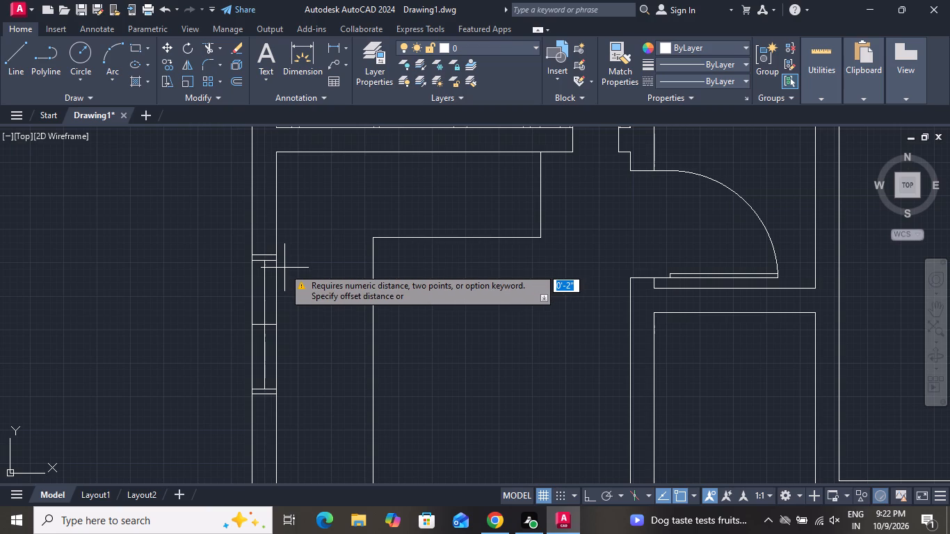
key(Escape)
Offset the northwest room window's vertical centre line by 1" to both its east and west sides.
text(o)
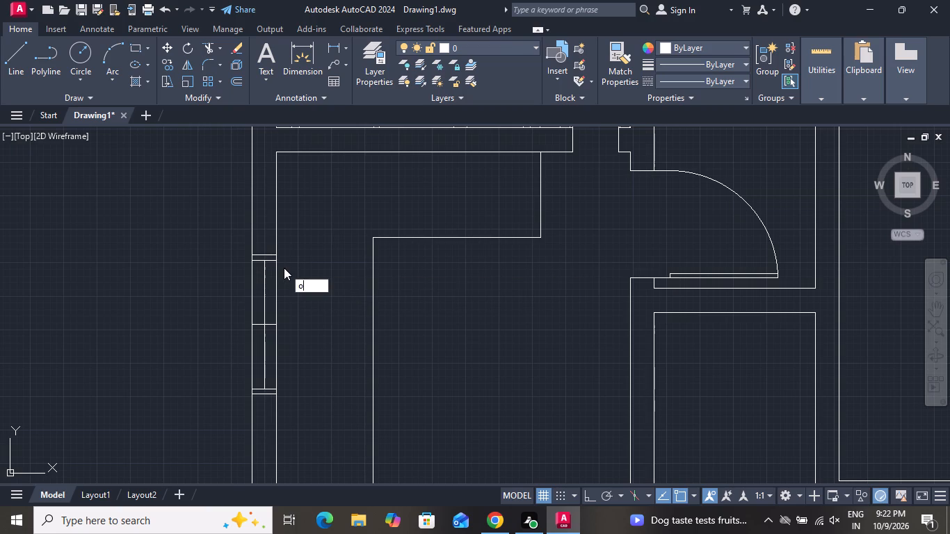
key(space)
key(1)
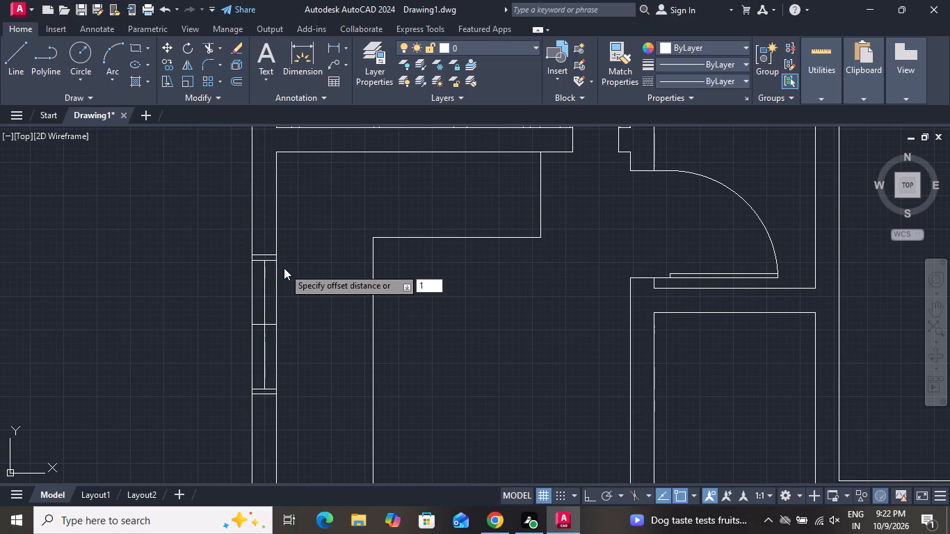
key(shift+quotedbl)
key(Return)
scroll(275, 302, up, 1)
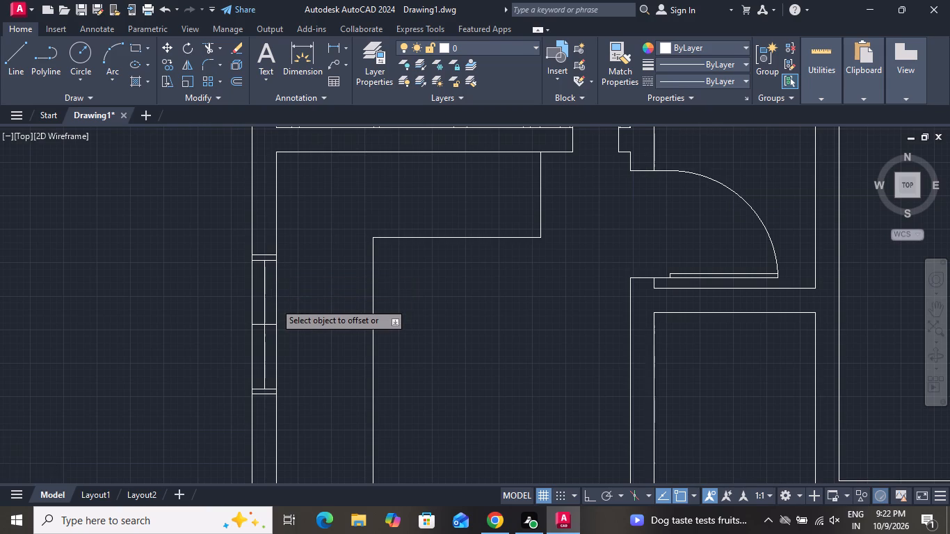
scroll(275, 302, up, 1)
click(243, 294)
click(296, 309)
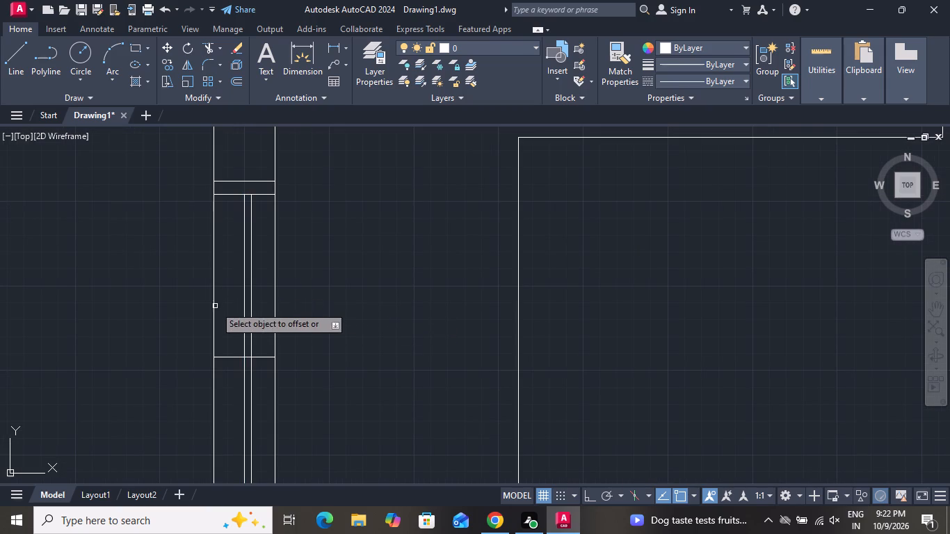
click(243, 301)
click(237, 300)
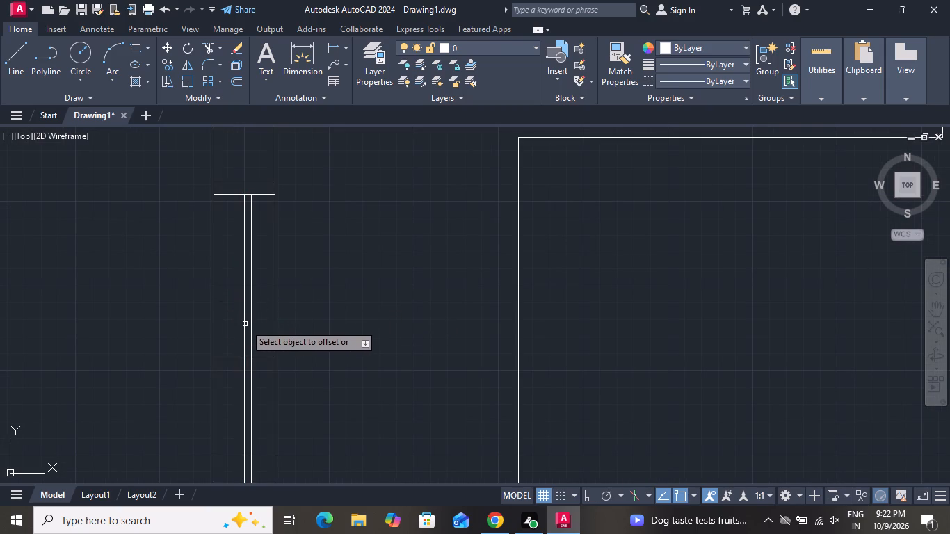
click(245, 324)
click(231, 325)
right_click(289, 284)
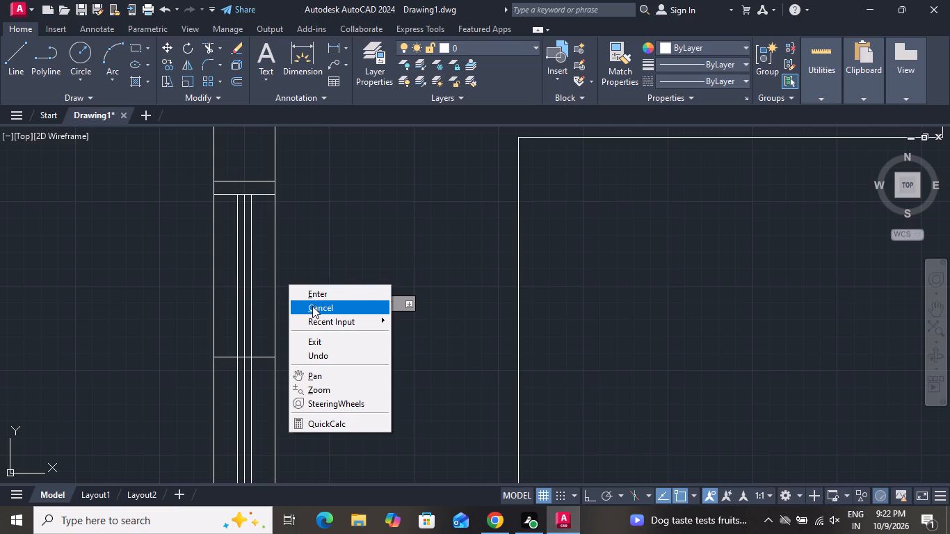
click(312, 306)
Delete the northwest room window's original vertical centre line and the cross line at its middle.
scroll(244, 355, up, 3)
click(255, 349)
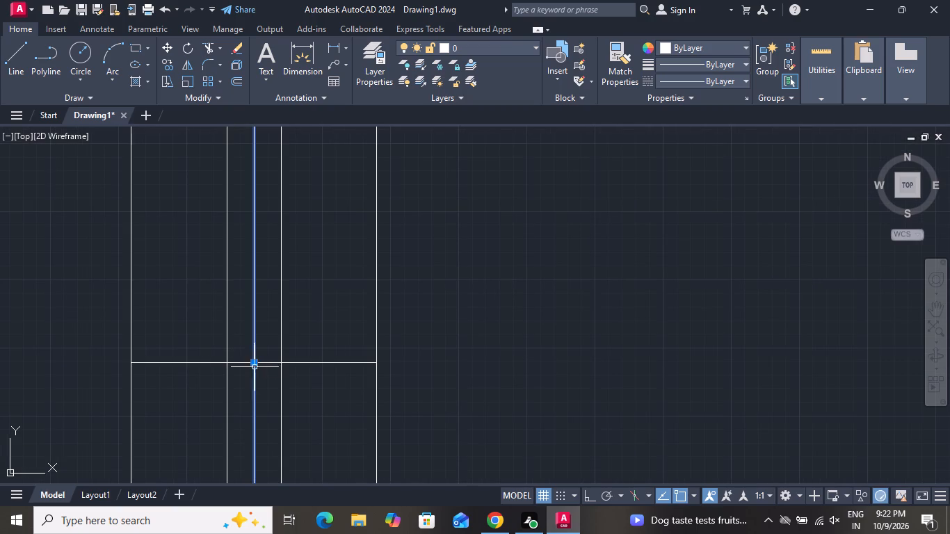
key(Delete)
click(250, 350)
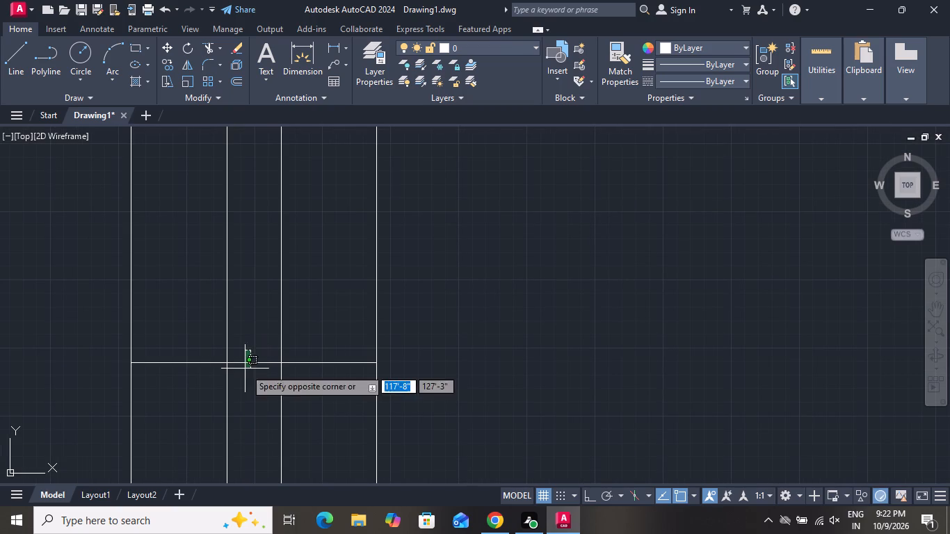
click(245, 371)
key(Delete)
Review the finished northwest room window and the overall floor plan with its outer-wall windows.
scroll(280, 344, up, 2)
scroll(280, 344, down, 3)
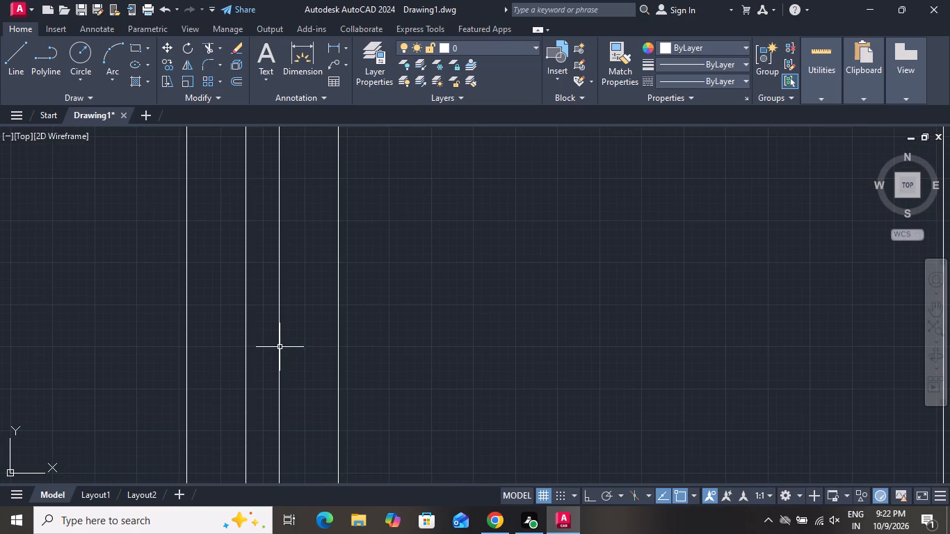
scroll(280, 348, up, 1)
scroll(280, 348, down, 5)
scroll(287, 245, down, 2)
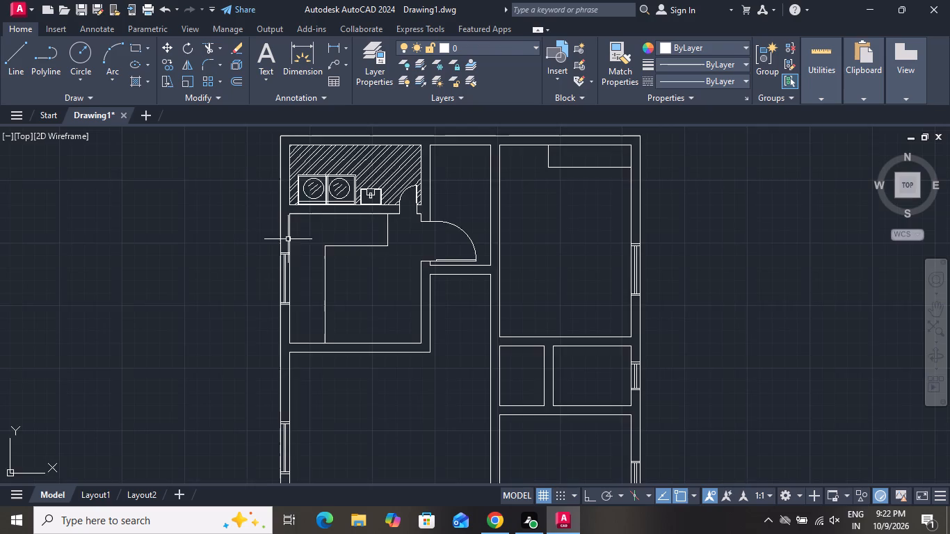
scroll(288, 238, down, 2)
scroll(288, 238, up, 1)
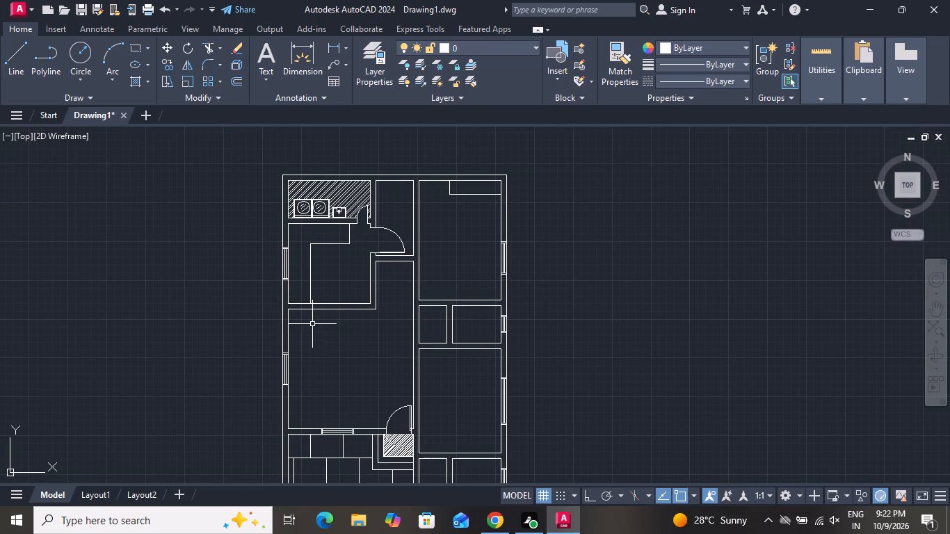
scroll(312, 323, down, 1)
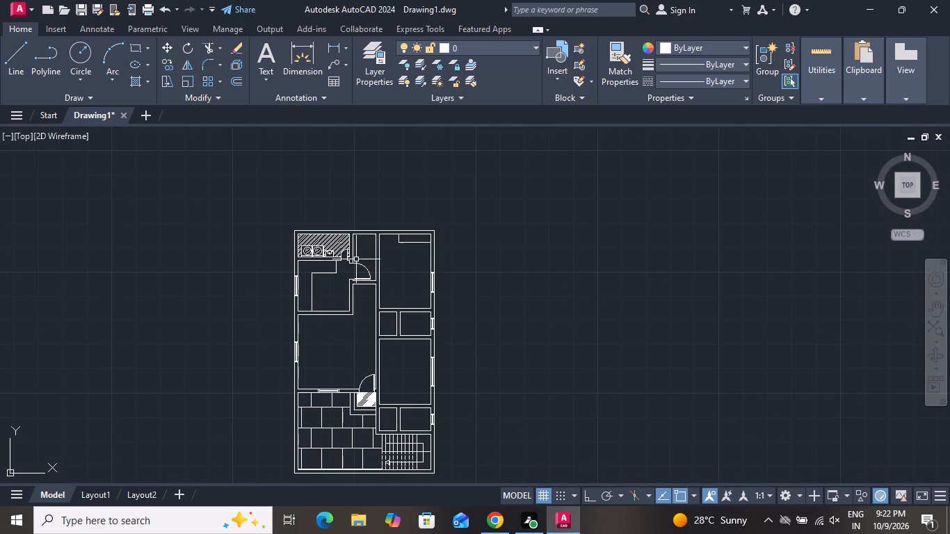
scroll(364, 254, up, 1)
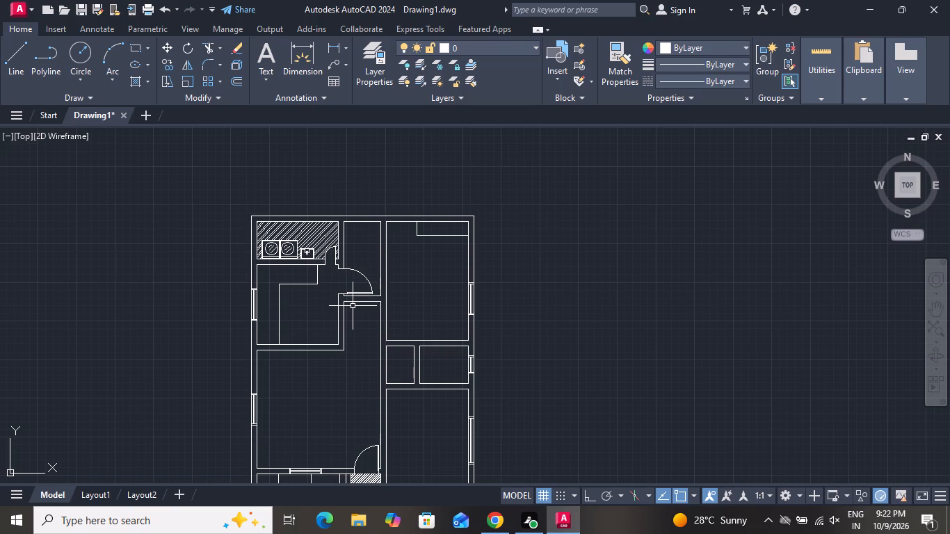
Insert the Bed - Queen block from DesignCenter's Home - Space Planner.dwg into the empty area west of the floor plan.
scroll(353, 308, down, 1)
scroll(353, 308, up, 1)
scroll(353, 308, down, 1)
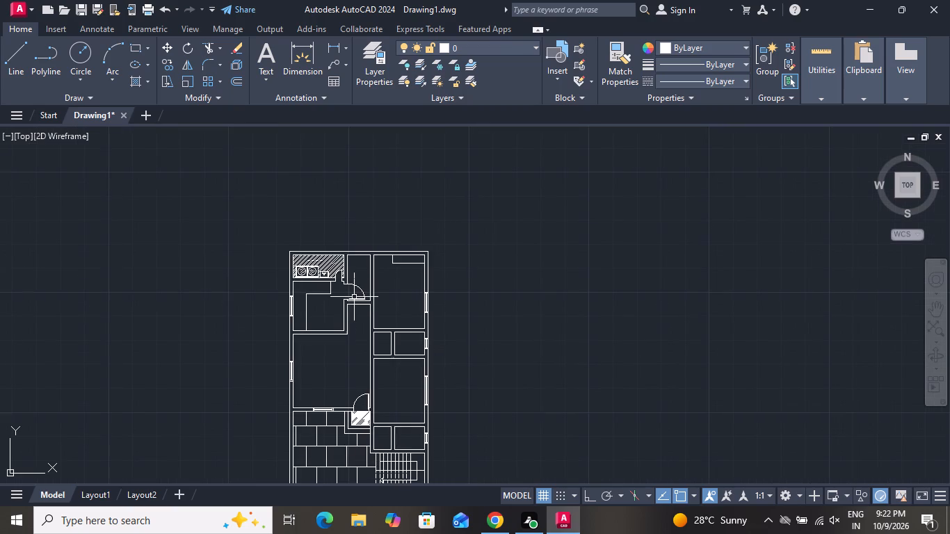
key(d)
key(c)
key(space)
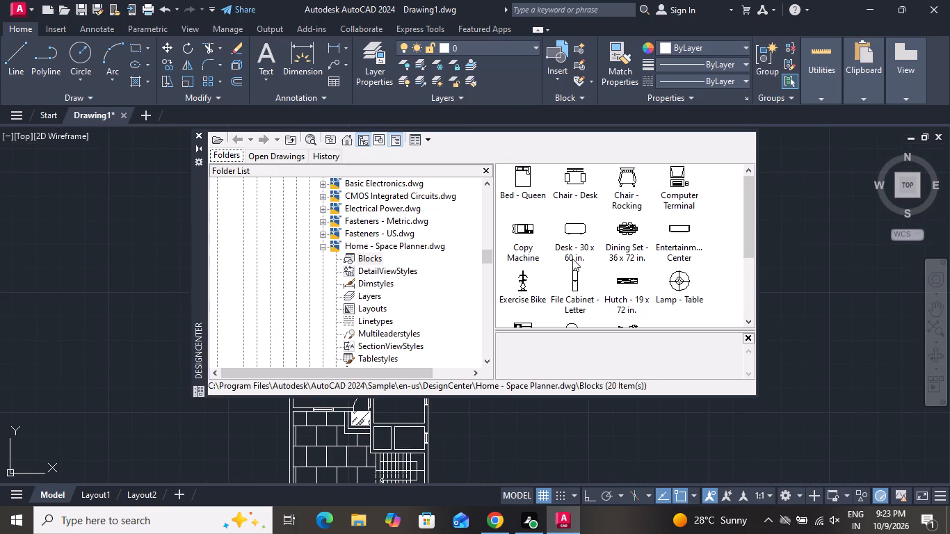
drag(631, 227, 621, 245)
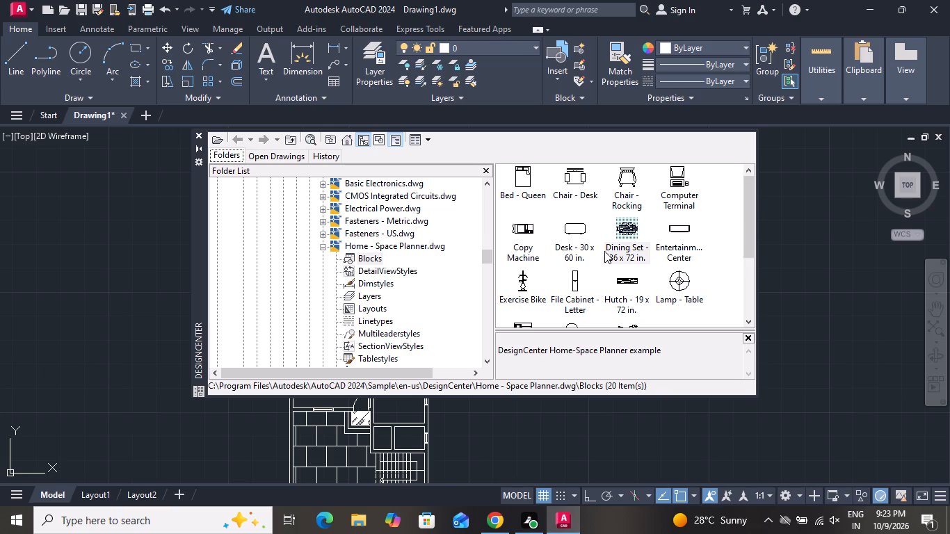
scroll(532, 238, up, 1)
scroll(532, 238, down, 1)
scroll(532, 238, up, 1)
drag(515, 181, 226, 223)
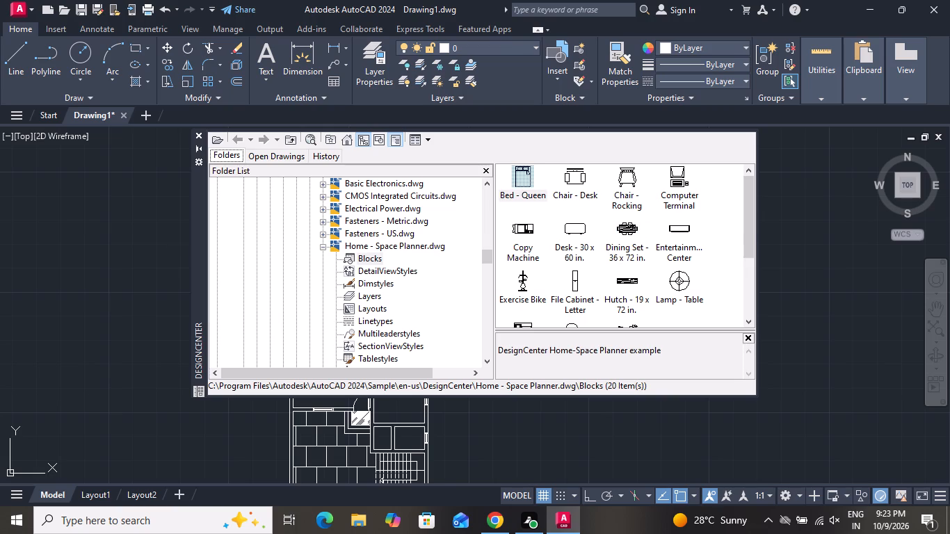
drag(226, 223, 133, 262)
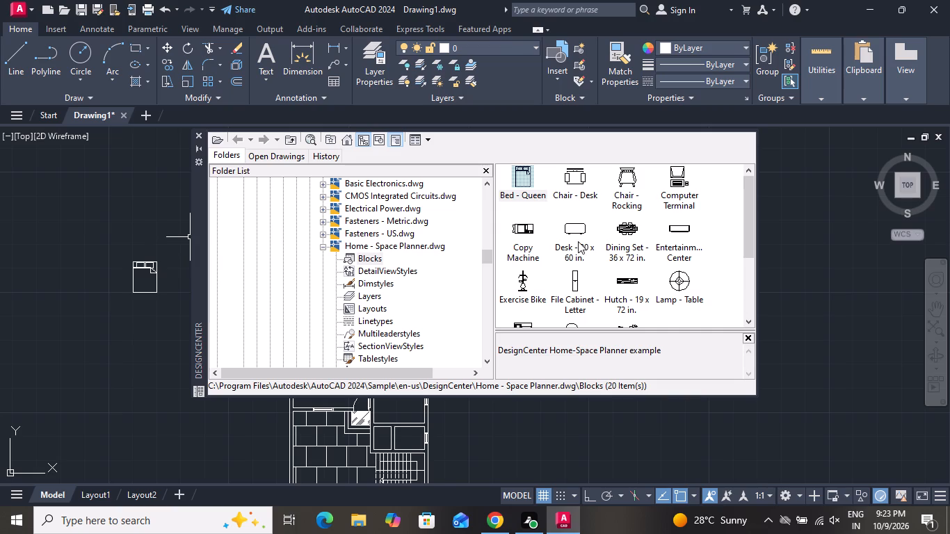
Insert the Table - Square Woodgrain 42 x 42 in. block southwest of the queen bed.
scroll(578, 220, down, 1)
scroll(578, 220, up, 1)
scroll(586, 229, down, 1)
scroll(586, 229, up, 1)
scroll(586, 229, down, 1)
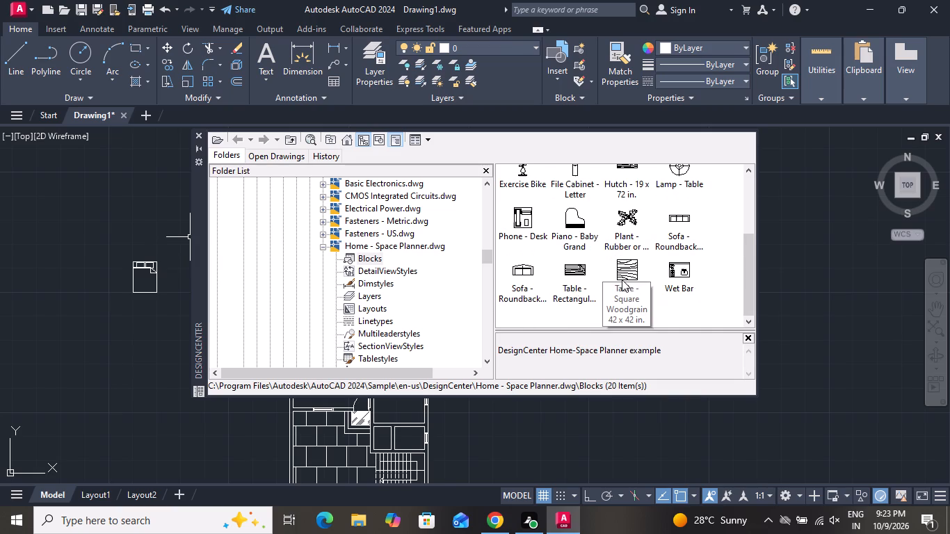
drag(622, 270, 107, 298)
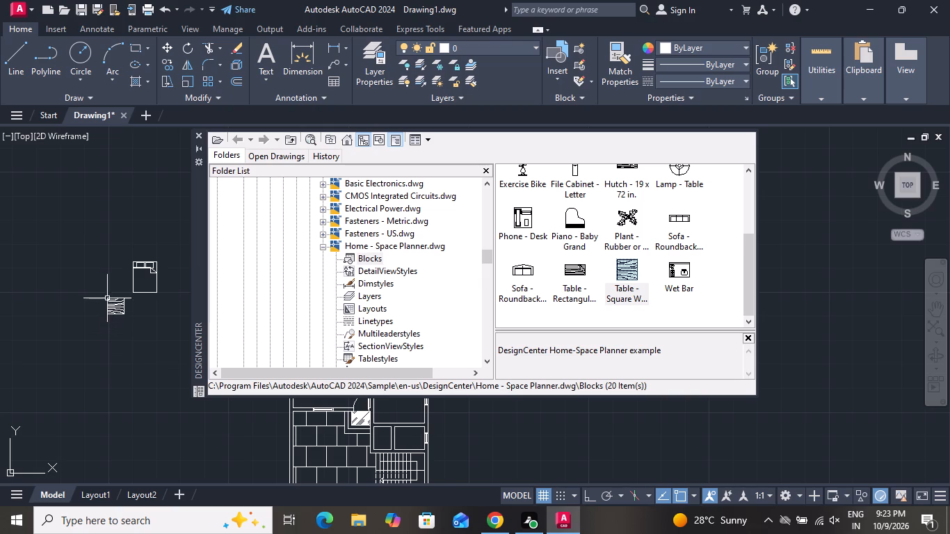
Insert the Range-Oven - 30 in top block from the DesignCenter sample Kitchens.dwg just north of the queen bed.
scroll(517, 243, up, 3)
scroll(546, 238, down, 1)
scroll(380, 240, up, 2)
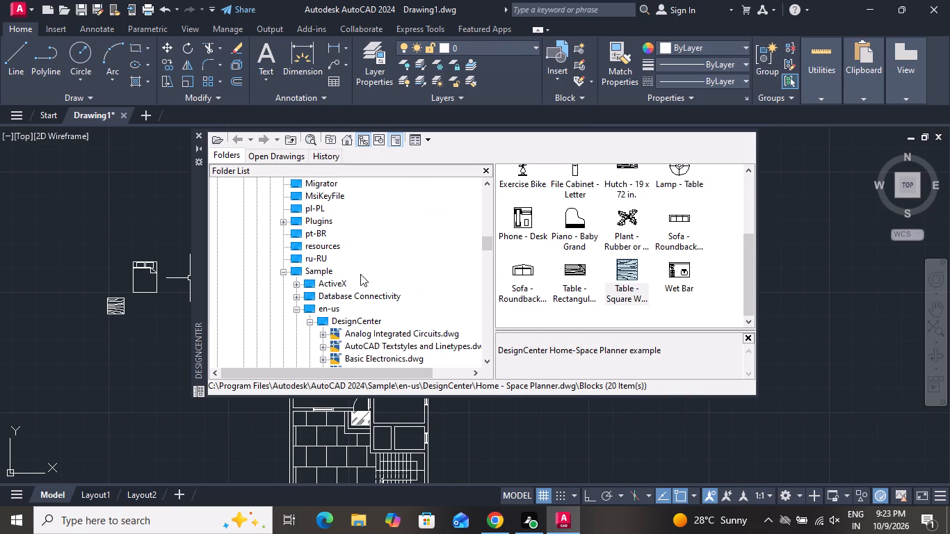
double_click(350, 321)
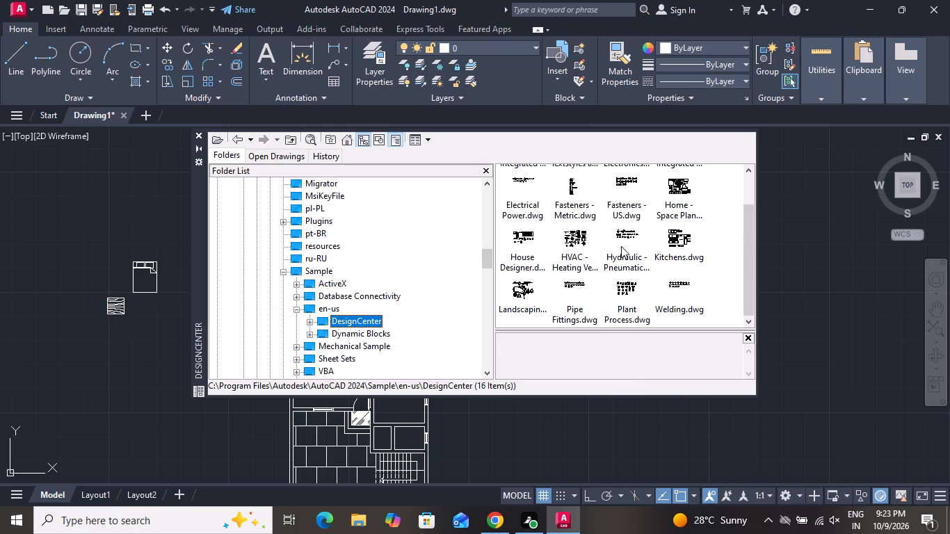
double_click(686, 248)
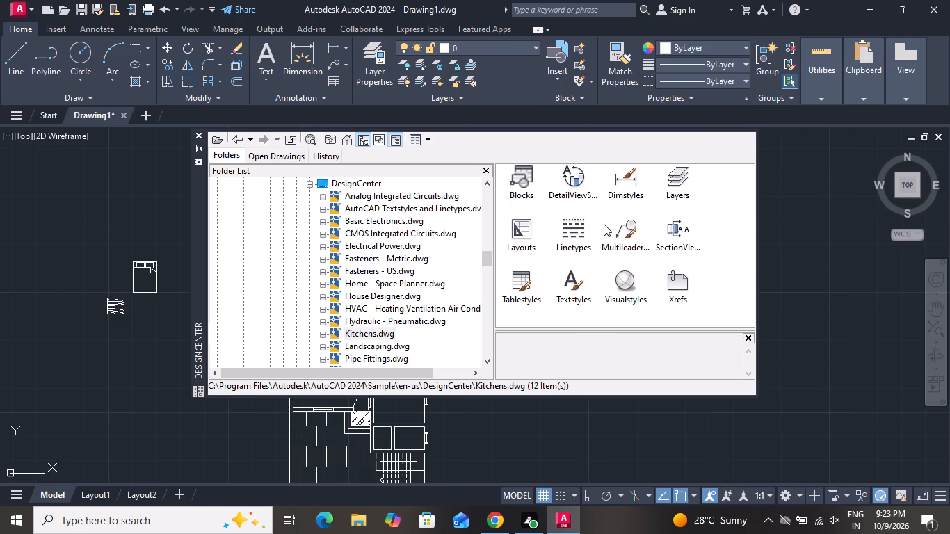
double_click(524, 182)
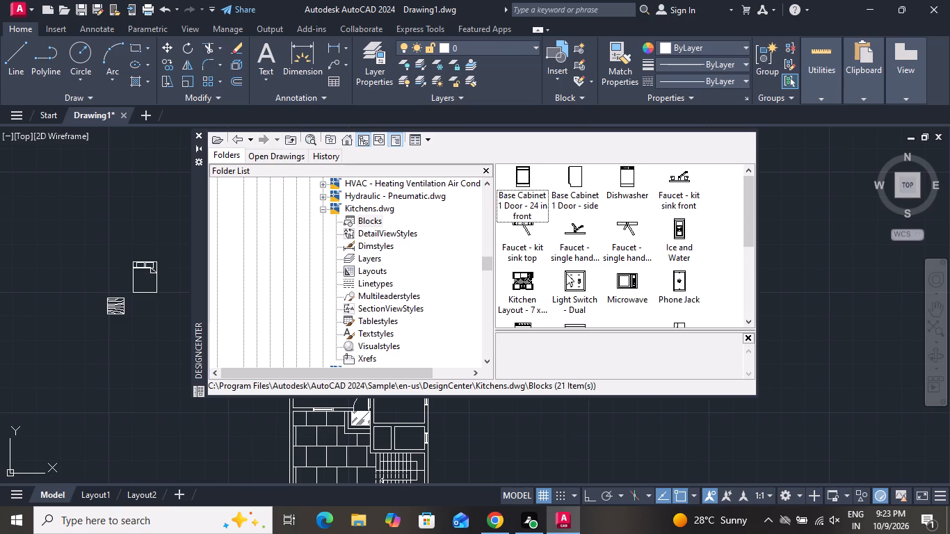
scroll(575, 264, up, 1)
scroll(576, 262, down, 1)
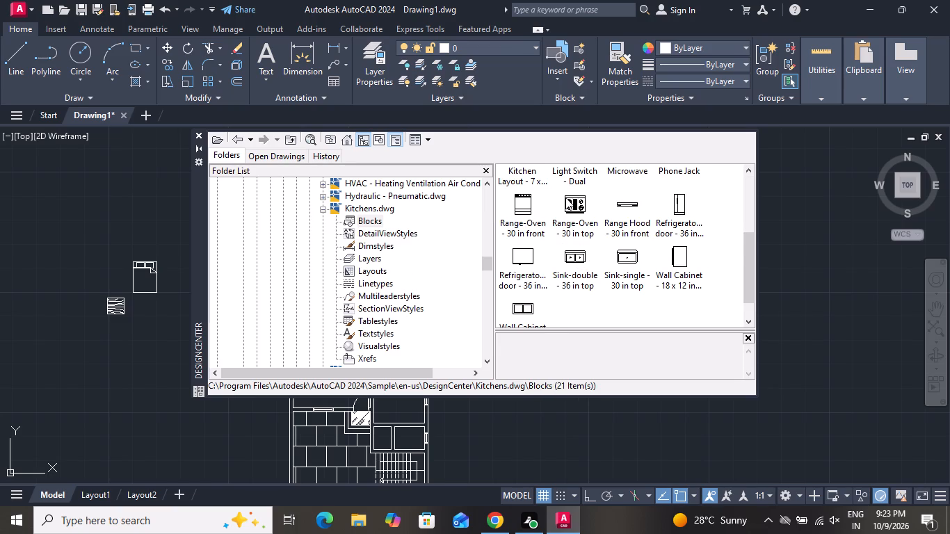
drag(565, 197, 152, 241)
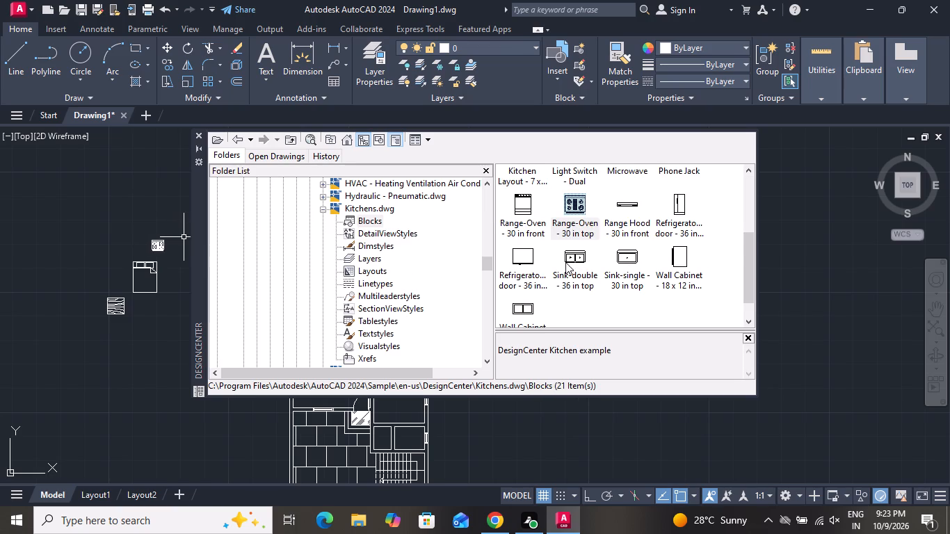
Insert the Sink-double - 36 in top block just west of the range-oven.
drag(567, 259, 122, 241)
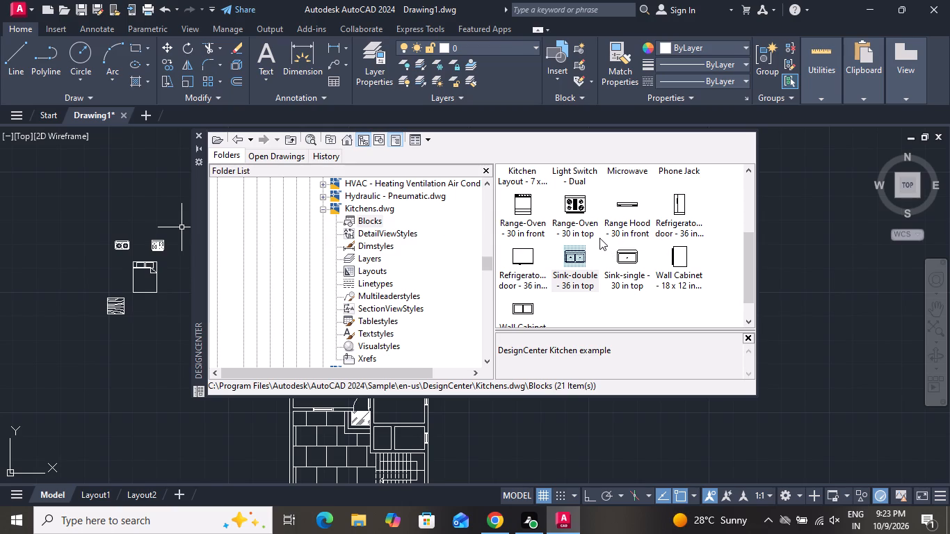
Look through the Kitchens.dwg blocks for further kitchen fixtures.
scroll(644, 265, up, 1)
scroll(644, 265, down, 1)
scroll(644, 265, up, 2)
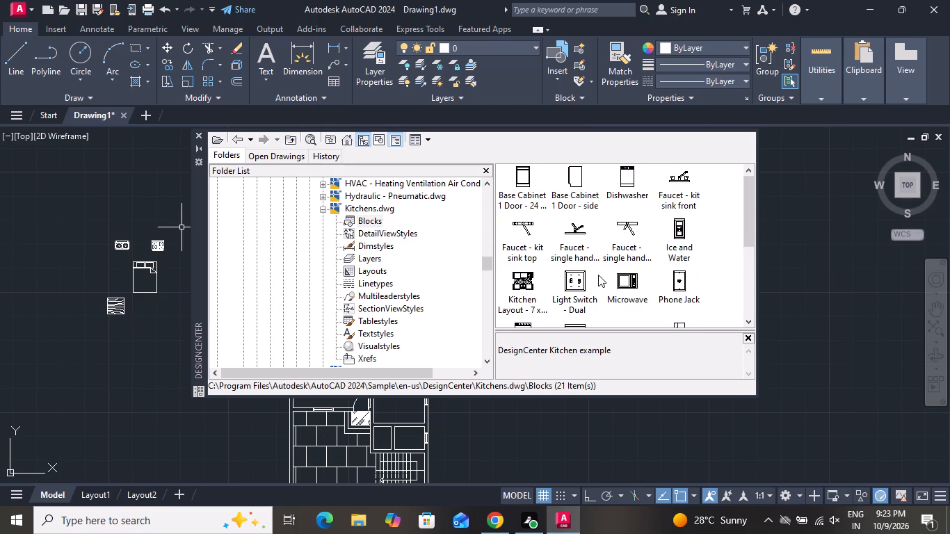
scroll(598, 275, up, 1)
scroll(598, 275, down, 1)
scroll(598, 275, up, 8)
scroll(598, 275, down, 2)
scroll(598, 275, up, 1)
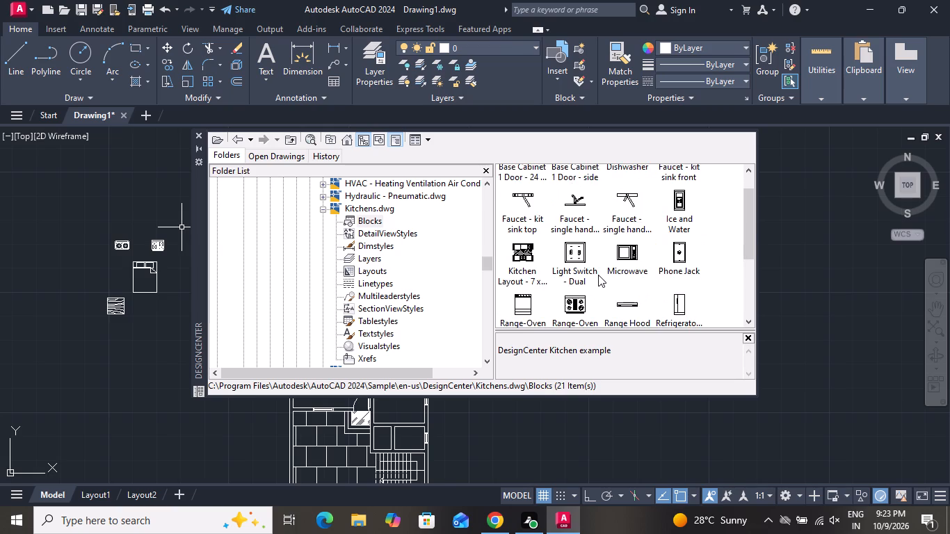
scroll(598, 275, down, 4)
scroll(598, 275, up, 6)
Return to the Home - Space Planner.dwg blocks and insert the Chair - Desk block below the woodgrain table.
scroll(353, 269, up, 1)
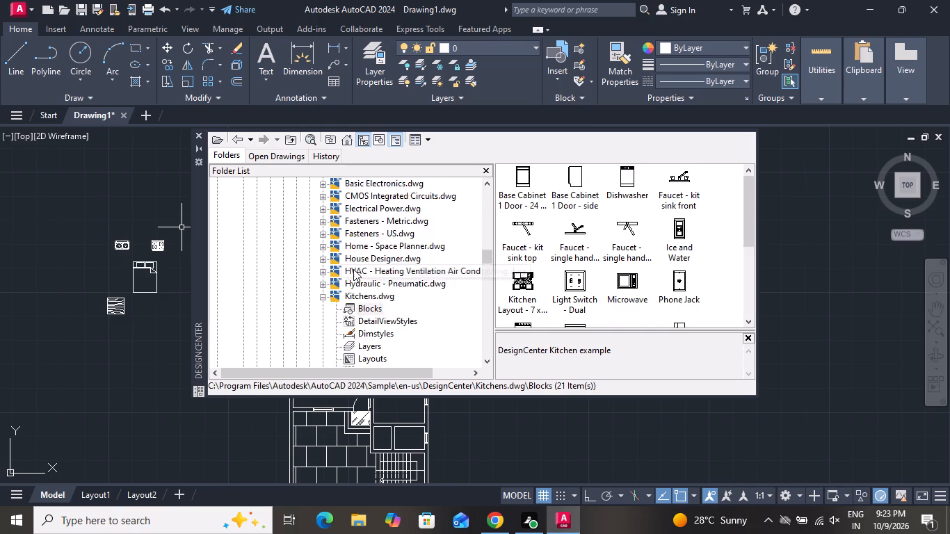
scroll(353, 269, up, 1)
double_click(378, 233)
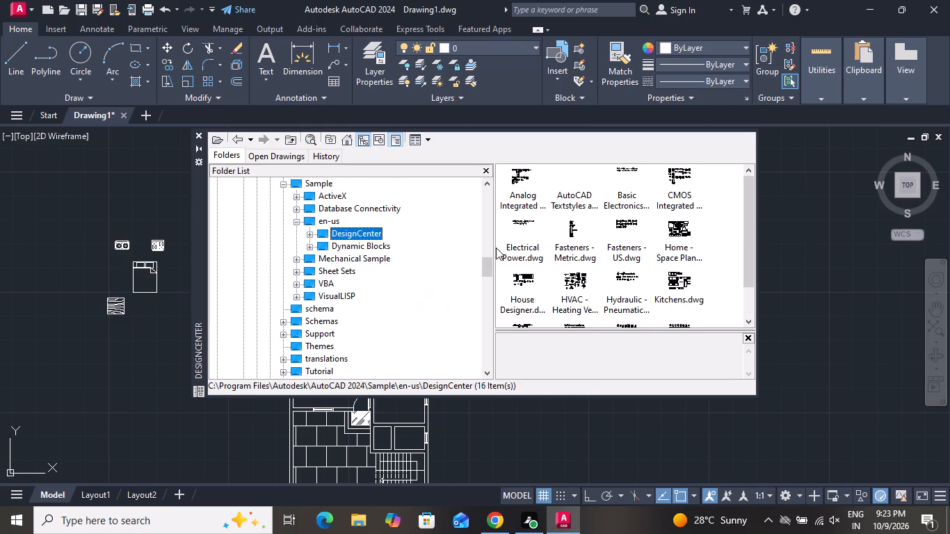
double_click(682, 245)
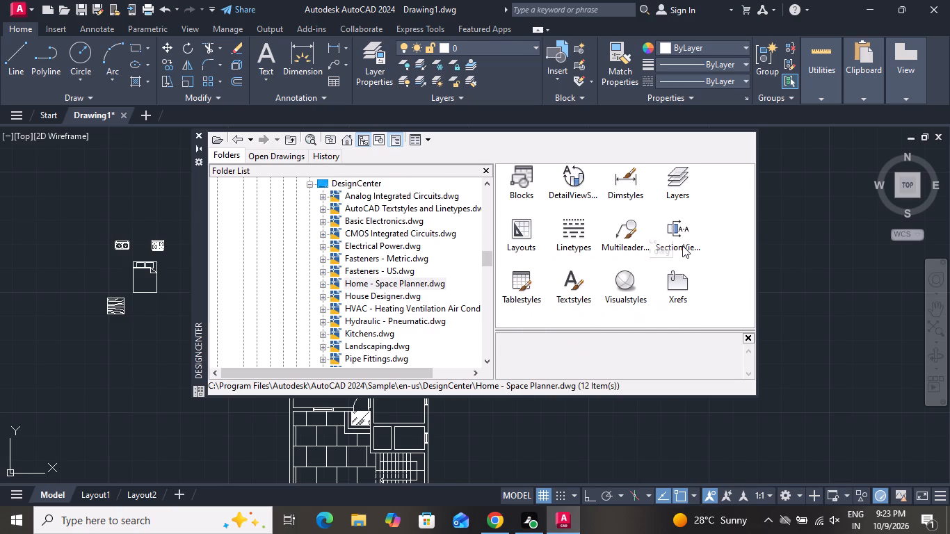
double_click(523, 174)
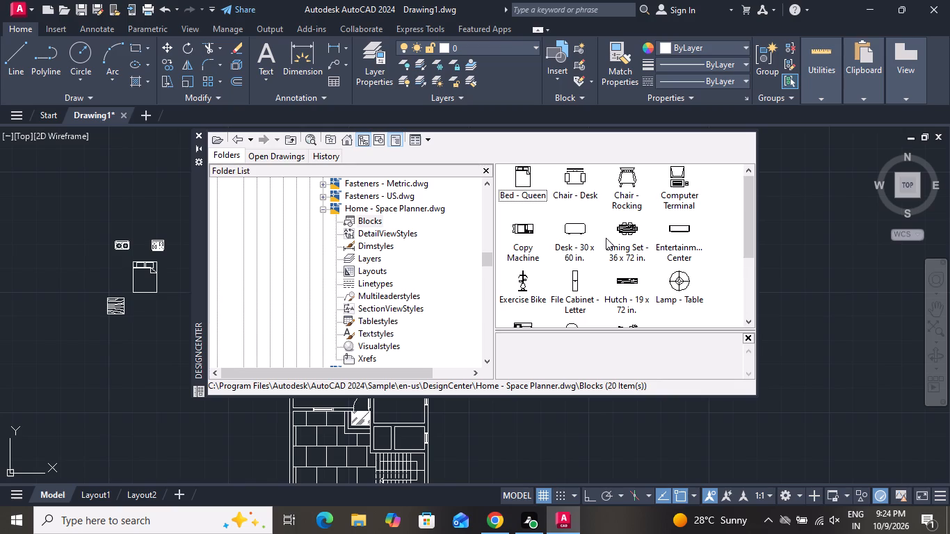
scroll(606, 238, up, 2)
scroll(606, 238, down, 2)
scroll(606, 238, up, 2)
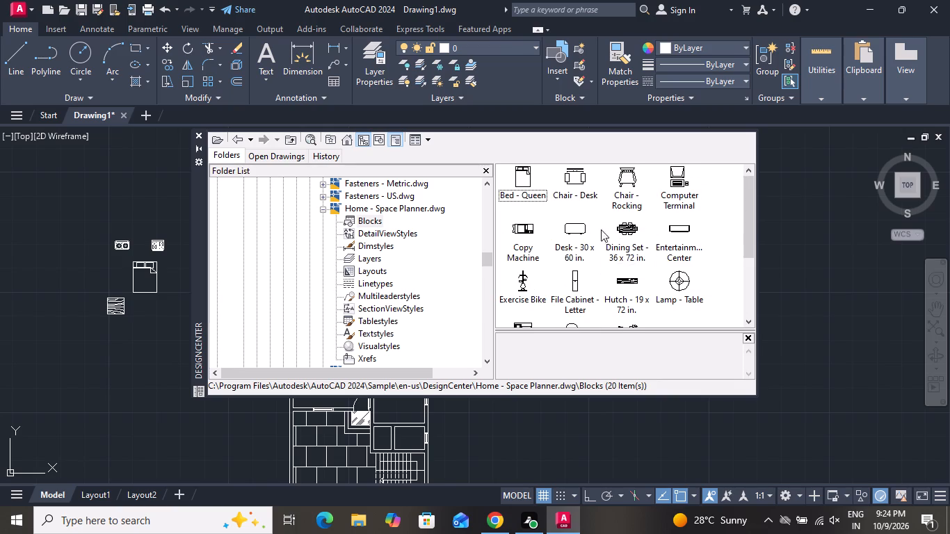
drag(581, 182, 129, 334)
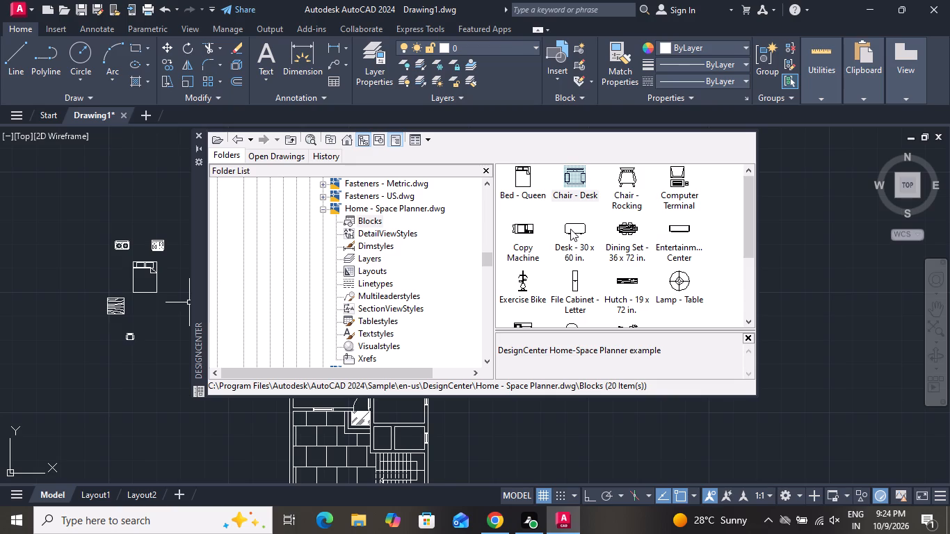
Insert the Desk - 30 x 60 in. block west of the queen bed and close DesignCenter.
drag(570, 229, 90, 273)
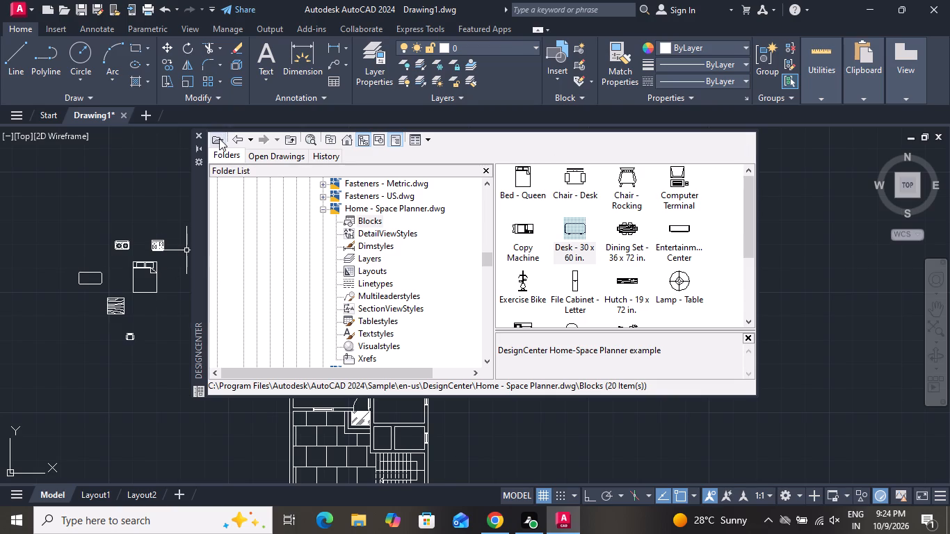
click(197, 136)
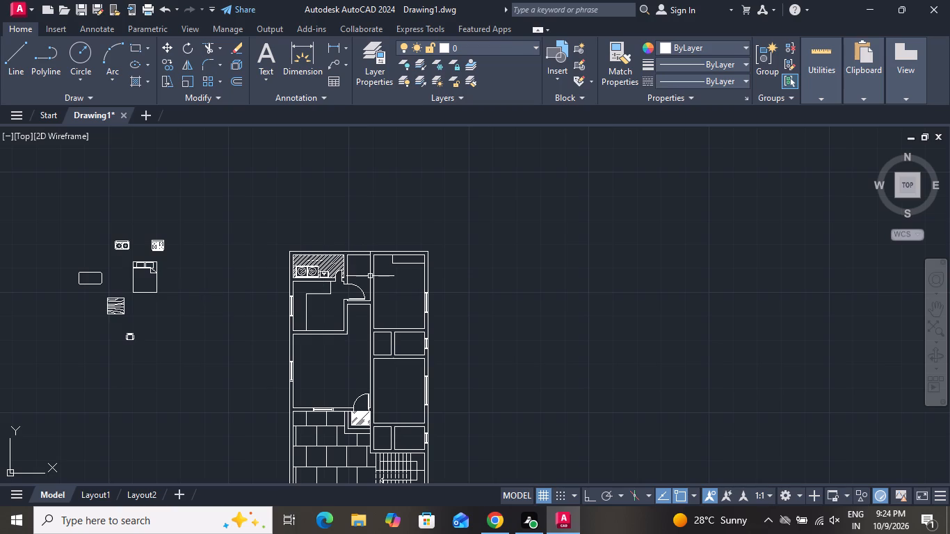
Move the desk from the furniture group onto the inner north wall line of the northeast room, beside the corner rectangle.
scroll(379, 306, down, 1)
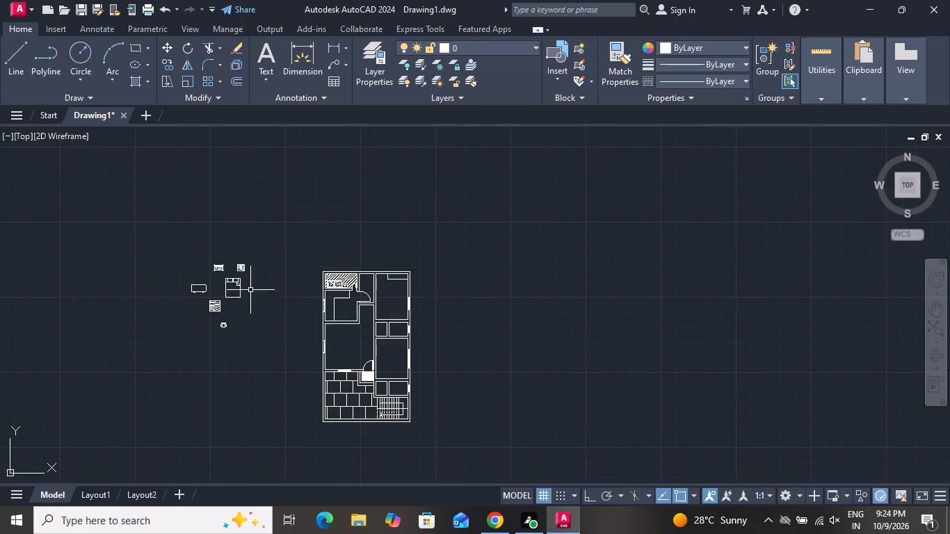
scroll(249, 288, up, 1)
scroll(248, 288, down, 1)
scroll(197, 291, up, 4)
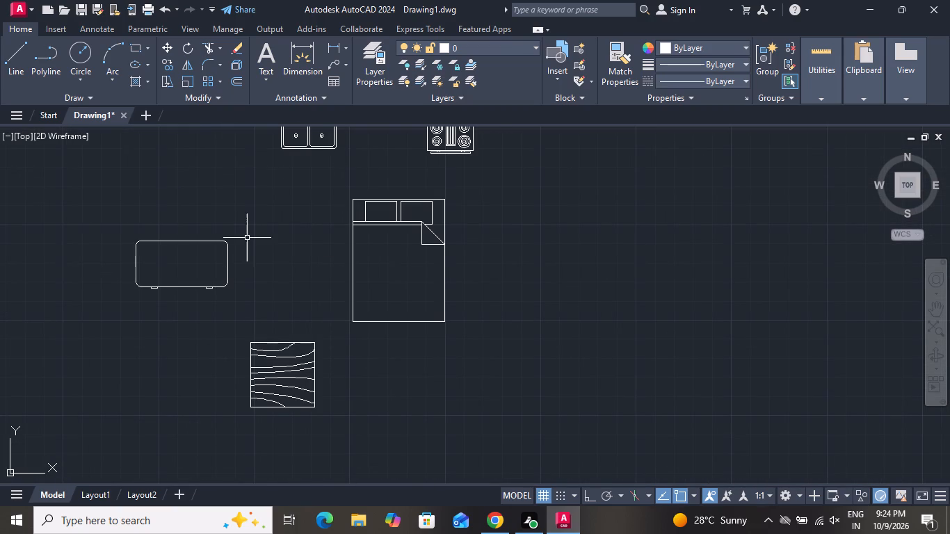
click(247, 238)
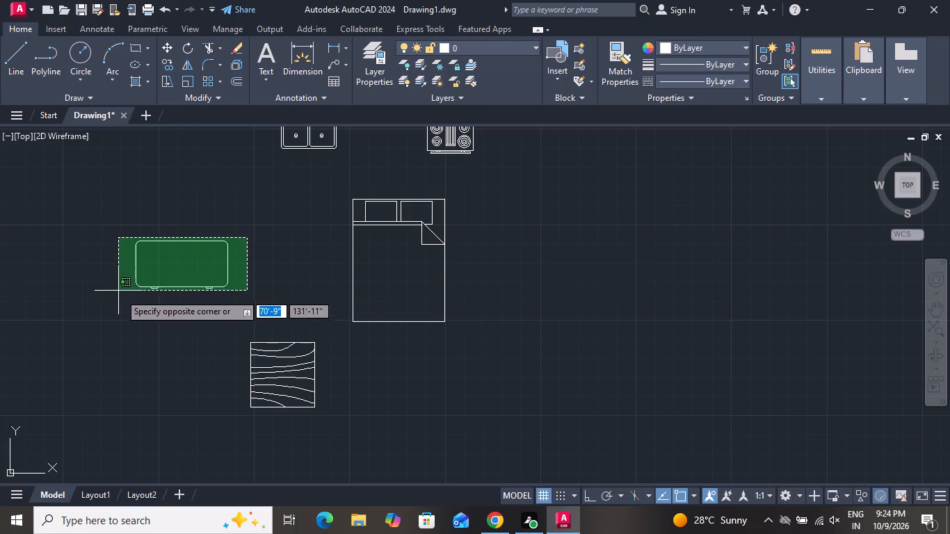
click(122, 298)
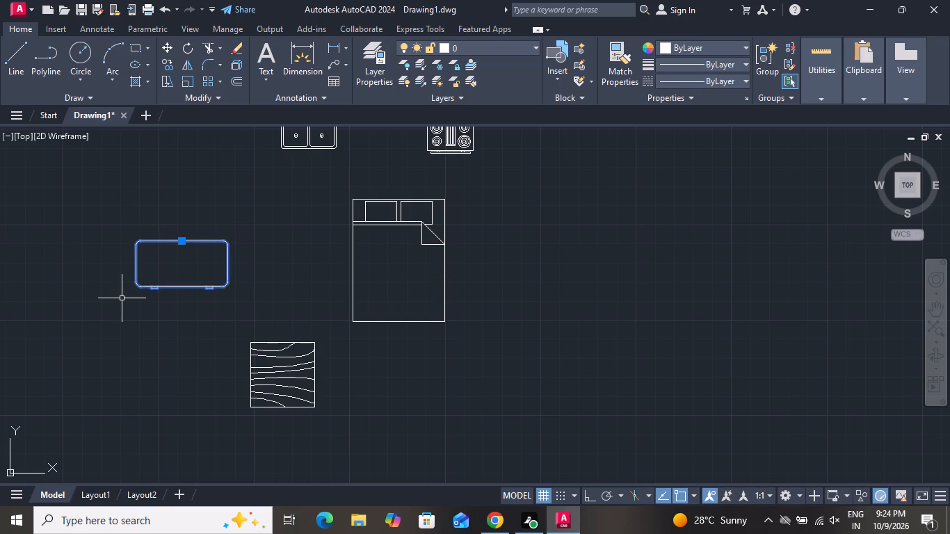
click(160, 49)
click(192, 240)
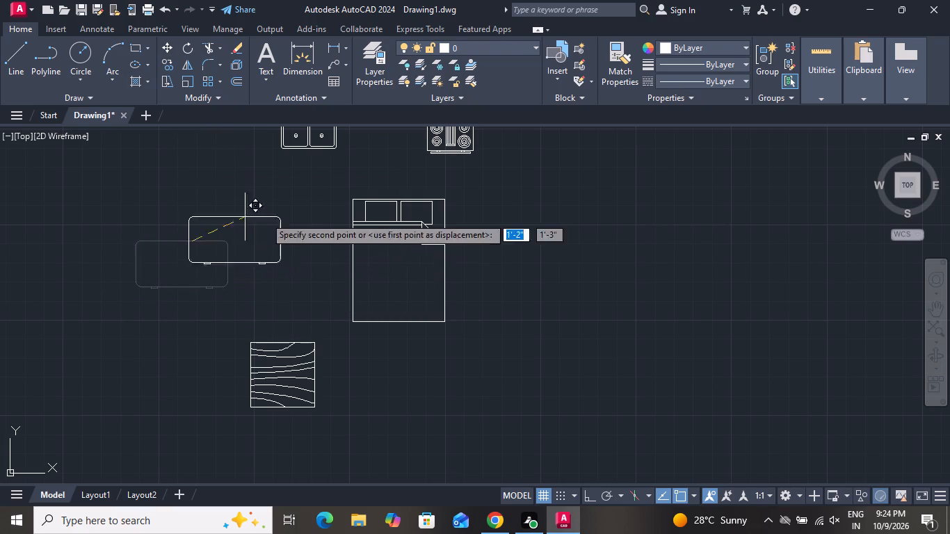
scroll(414, 230, down, 3)
scroll(645, 220, up, 2)
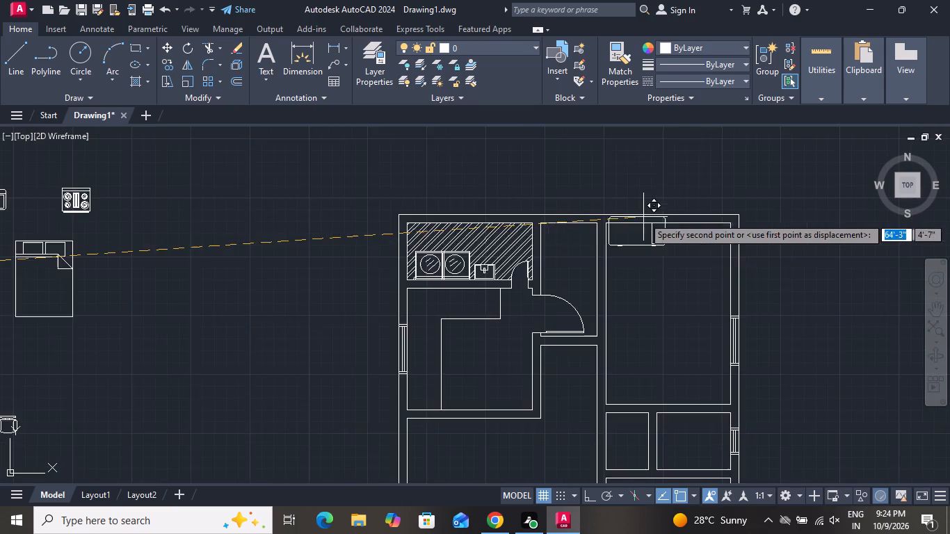
scroll(616, 226, up, 2)
scroll(609, 229, down, 1)
scroll(604, 229, up, 3)
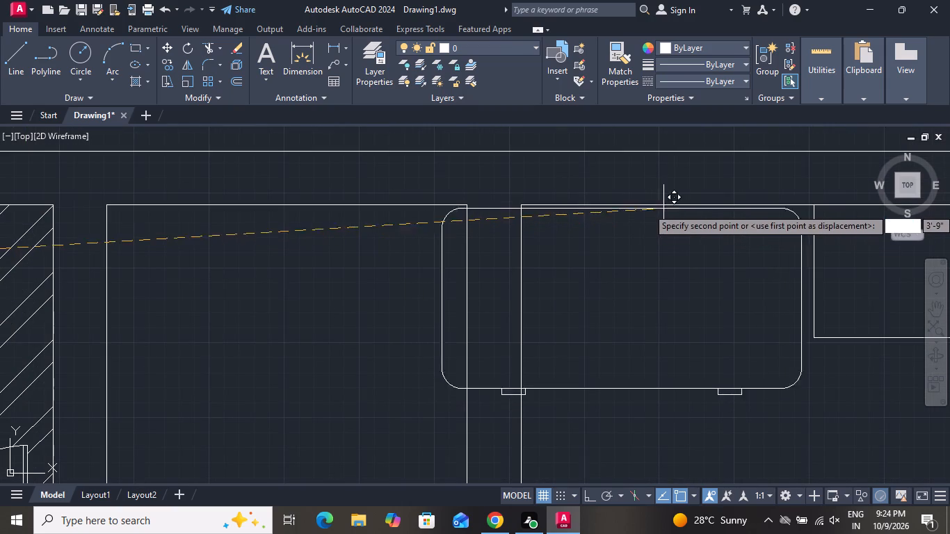
click(675, 204)
Scale the desk on the northeast room's north wall down to roughly two thirds of its size.
click(680, 376)
click(652, 426)
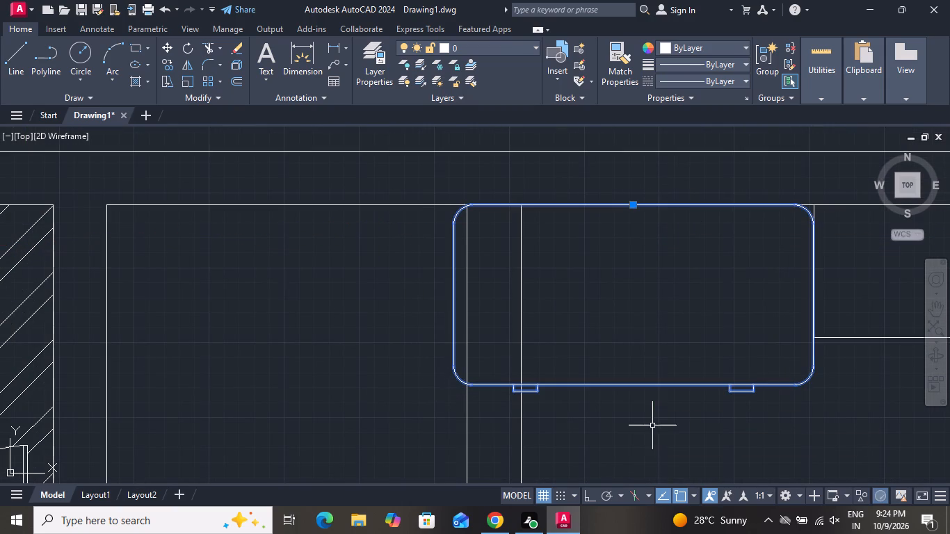
click(195, 85)
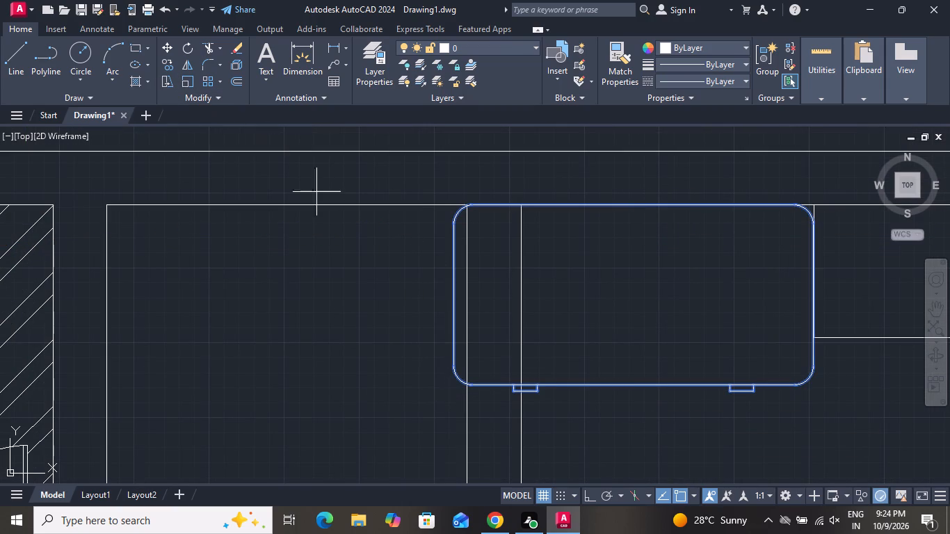
click(552, 355)
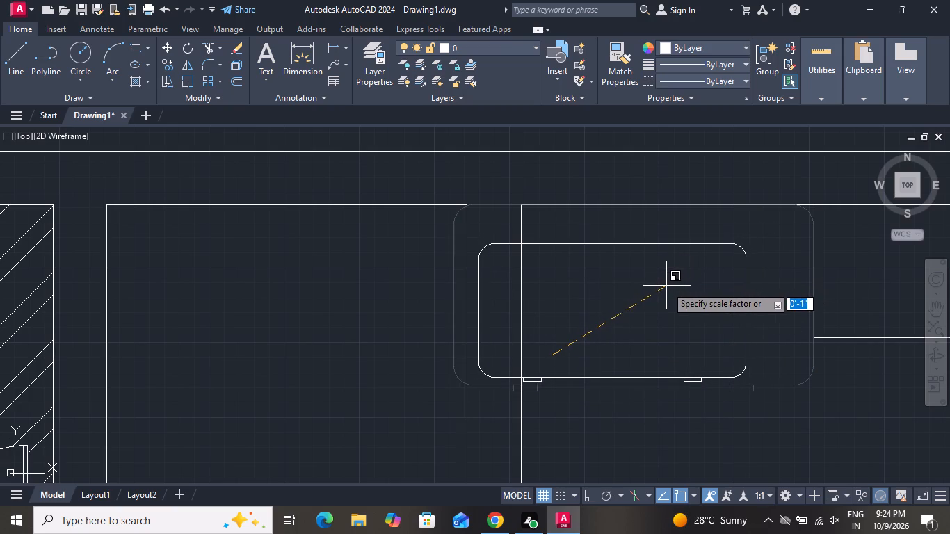
click(657, 293)
Move the reduced desk into the northwest corner of the northeast room, just inside the wall lines.
click(673, 218)
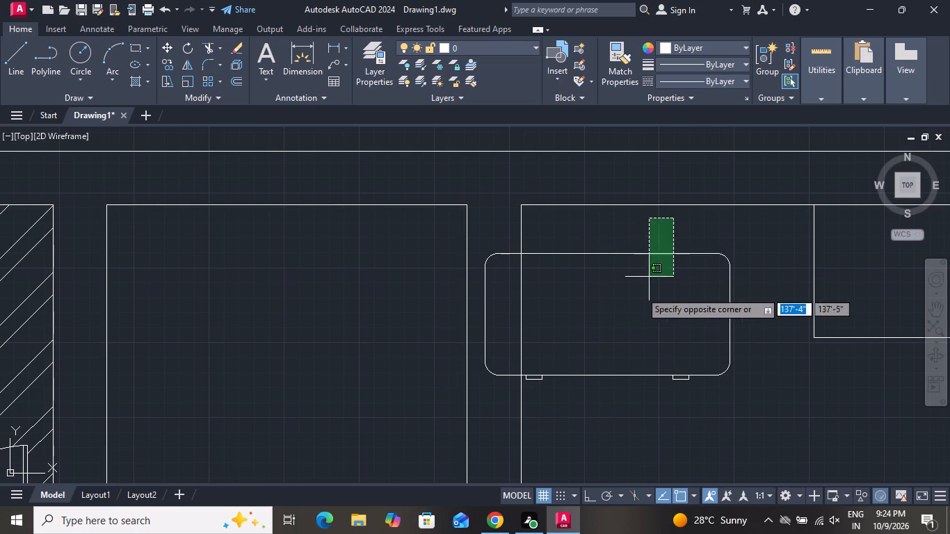
click(632, 307)
click(161, 43)
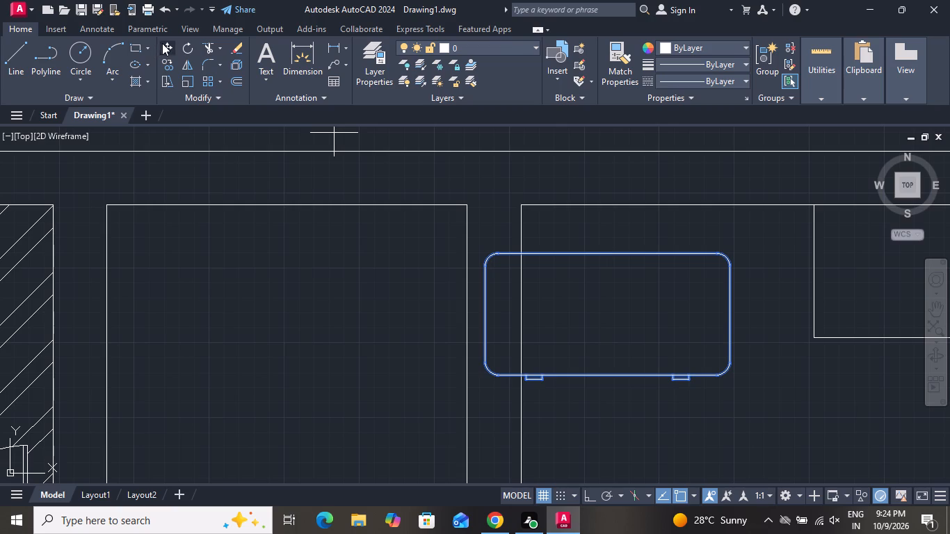
click(487, 259)
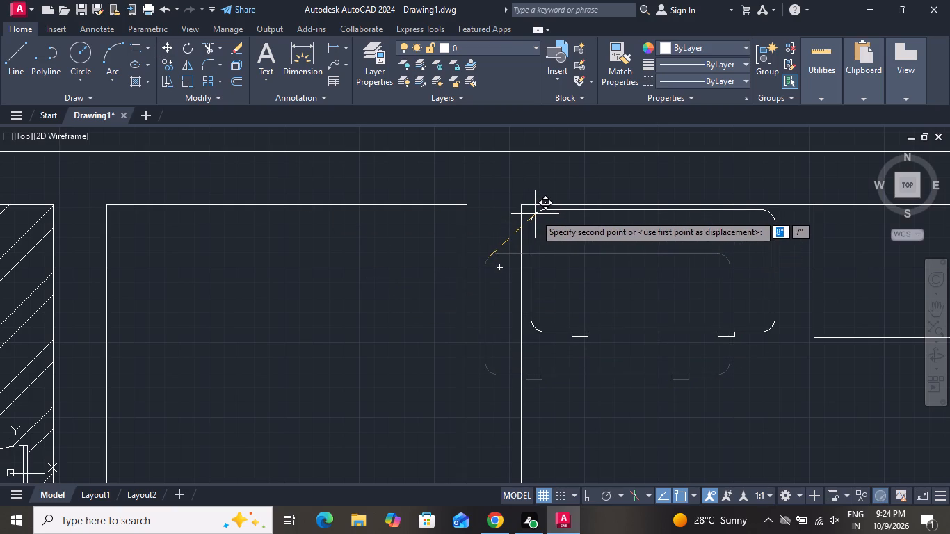
click(535, 214)
Rotate the desk chair below the woodgrain table by 180°, with ortho mode switched on.
scroll(291, 316, down, 3)
scroll(304, 309, up, 1)
scroll(305, 309, down, 1)
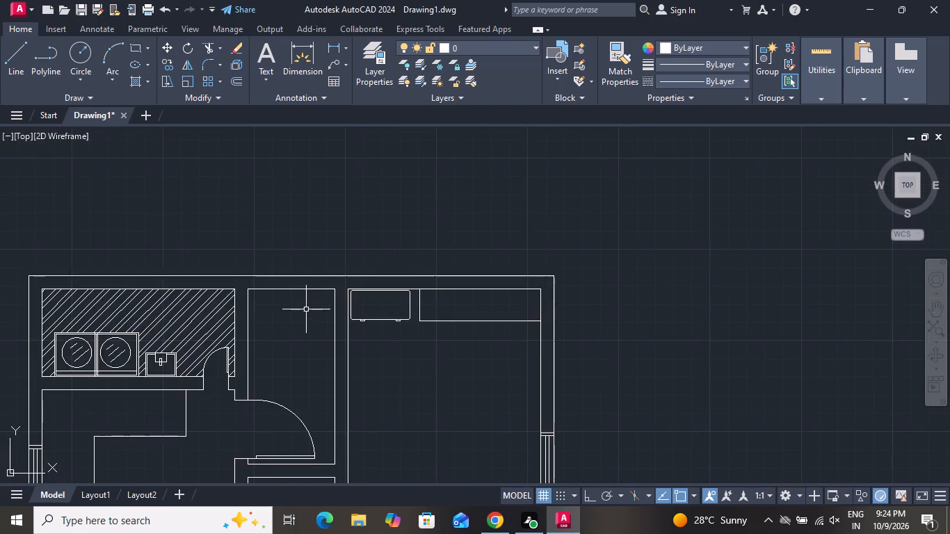
scroll(309, 327, up, 1)
scroll(309, 327, down, 4)
scroll(83, 410, down, 1)
scroll(83, 410, up, 1)
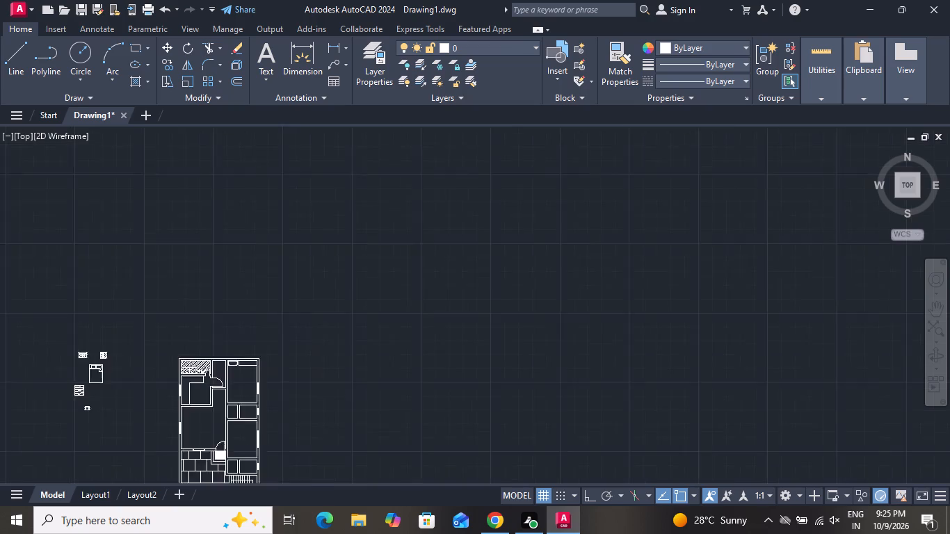
scroll(86, 408, up, 2)
scroll(94, 411, down, 1)
scroll(94, 411, up, 3)
drag(135, 375, 136, 382)
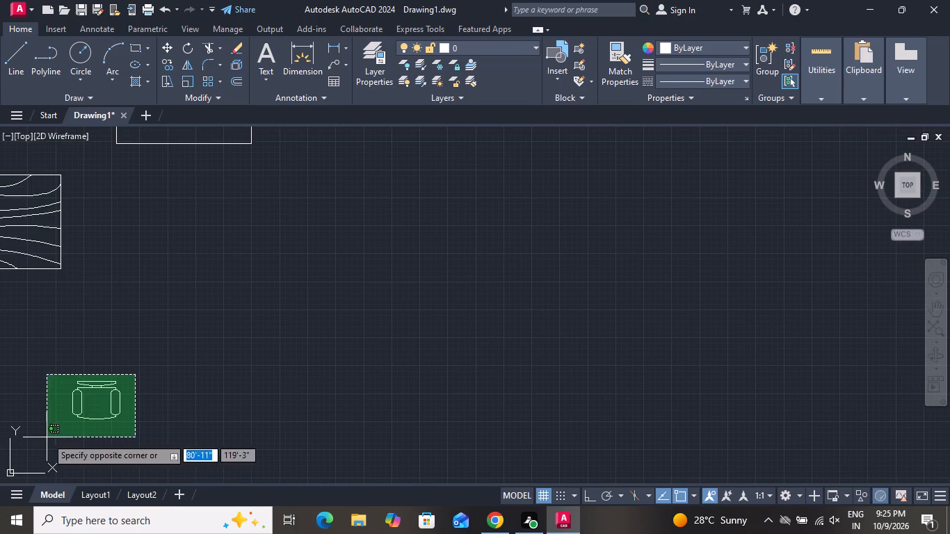
click(47, 437)
click(184, 46)
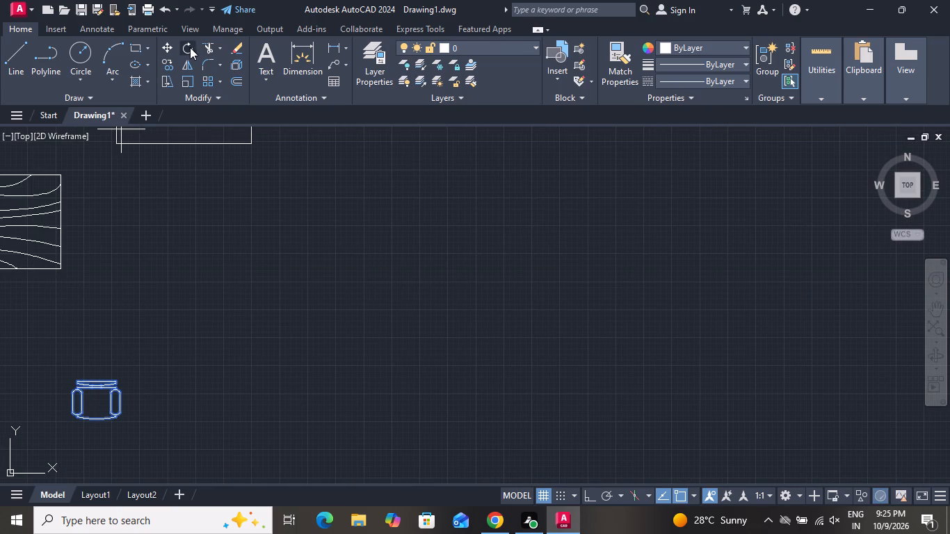
click(595, 499)
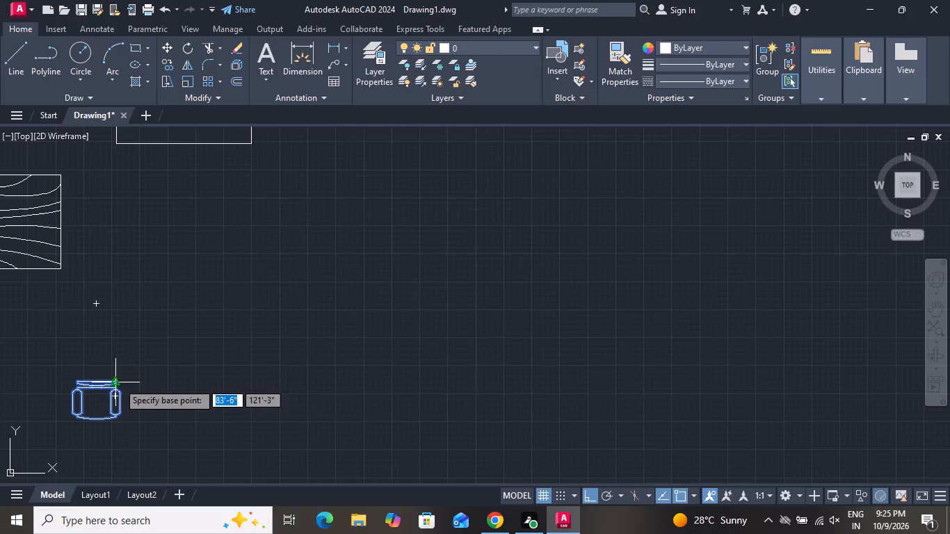
click(118, 382)
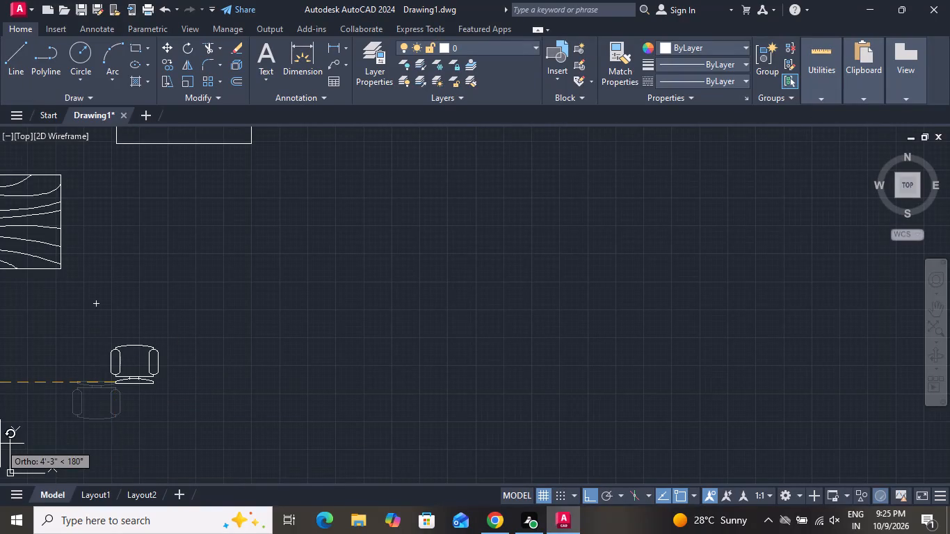
click(0, 444)
Switch ortho off and move the rotated desk chair against the south edge of the desk in the northeast room.
click(207, 343)
click(76, 407)
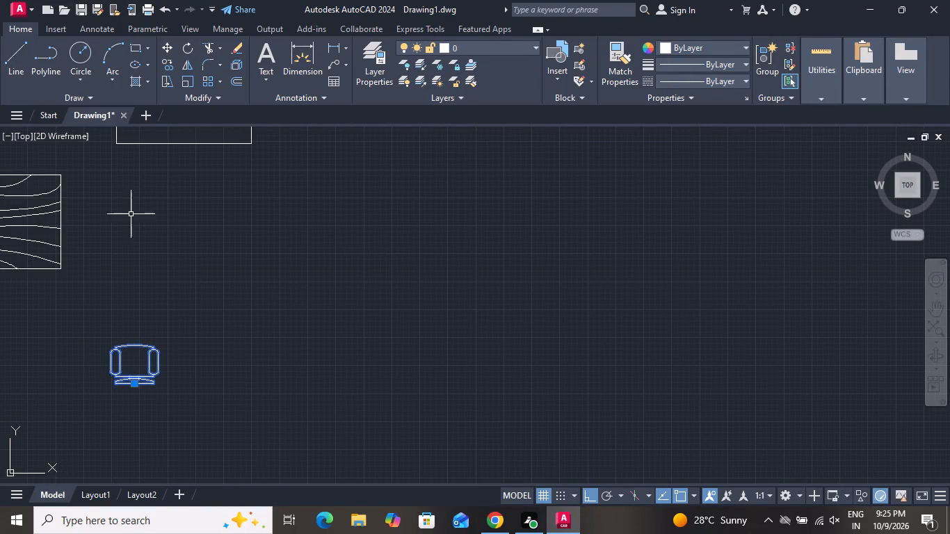
click(167, 43)
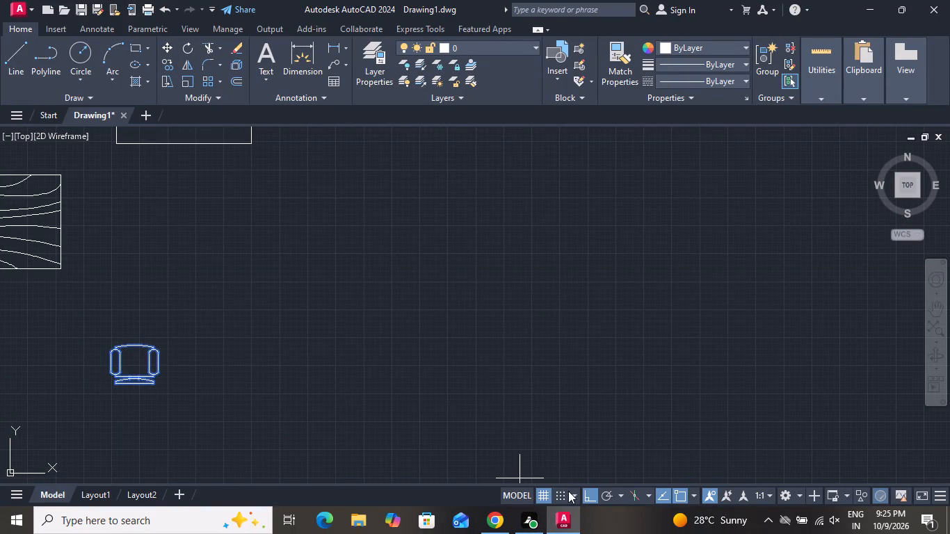
click(585, 491)
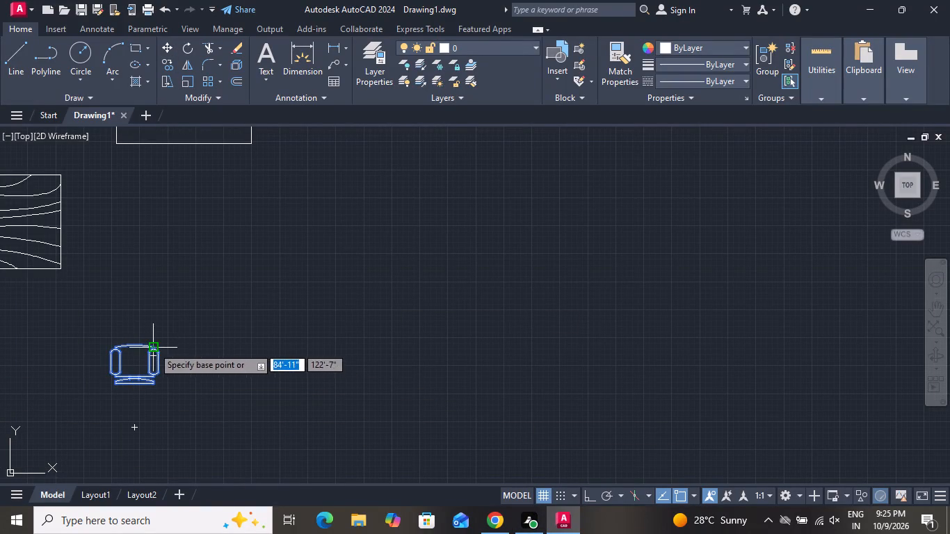
click(153, 347)
scroll(335, 275, down, 1)
scroll(336, 278, up, 1)
scroll(337, 280, down, 1)
scroll(344, 299, up, 1)
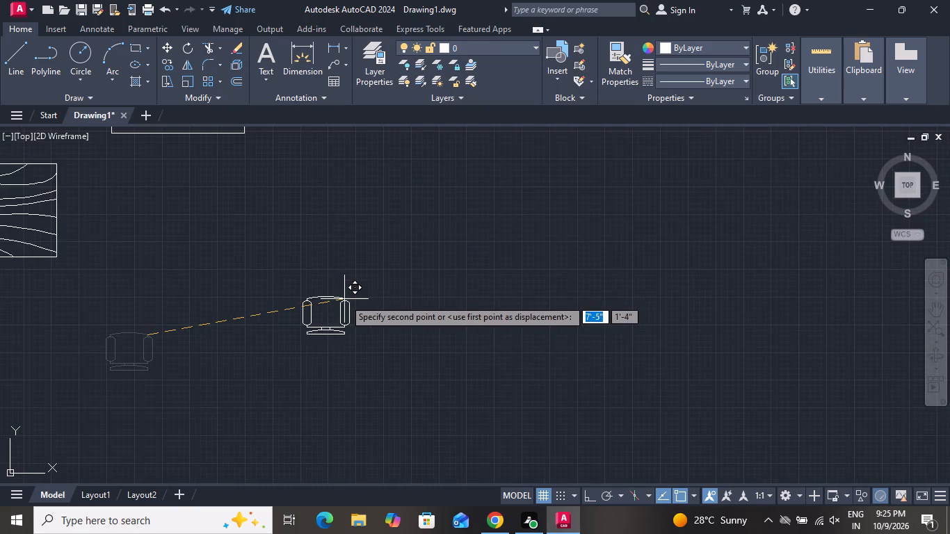
scroll(344, 301, down, 2)
scroll(546, 297, down, 1)
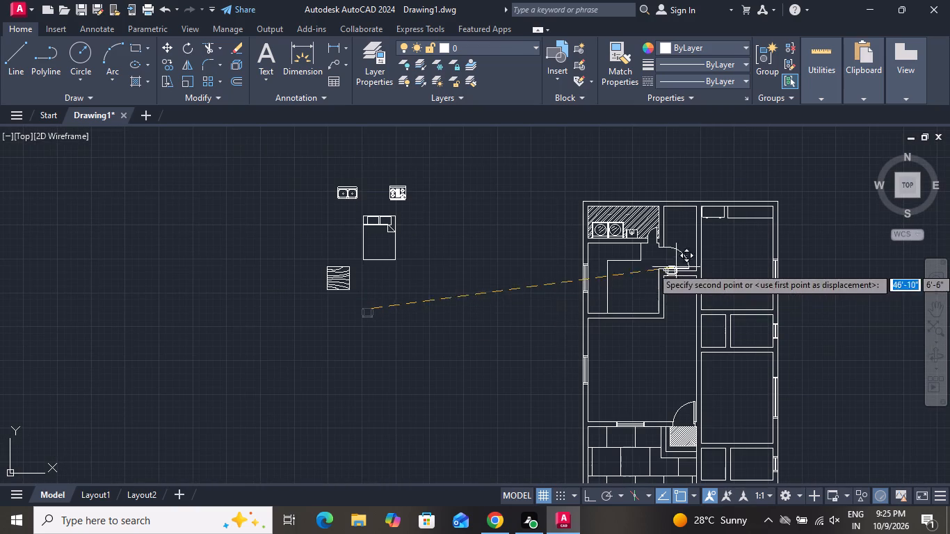
scroll(716, 255, up, 2)
scroll(718, 186, up, 1)
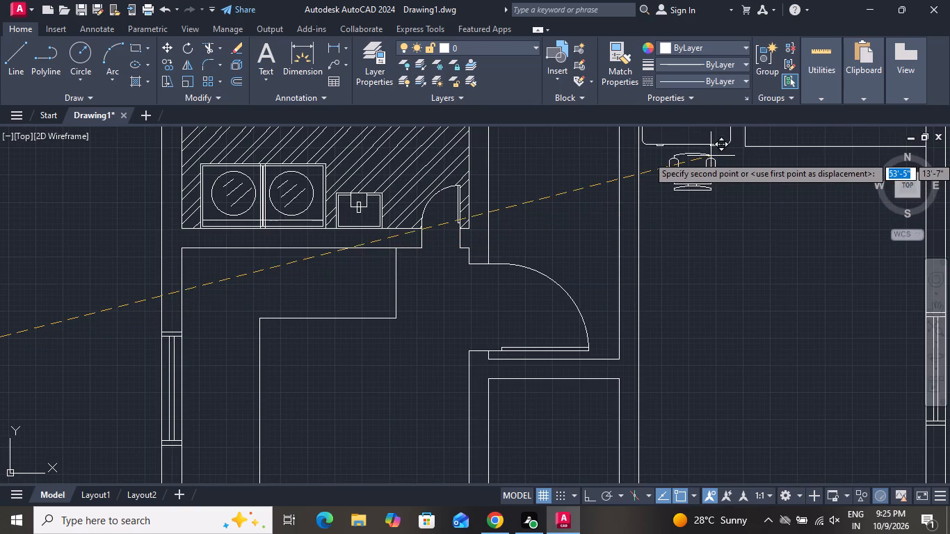
click(702, 149)
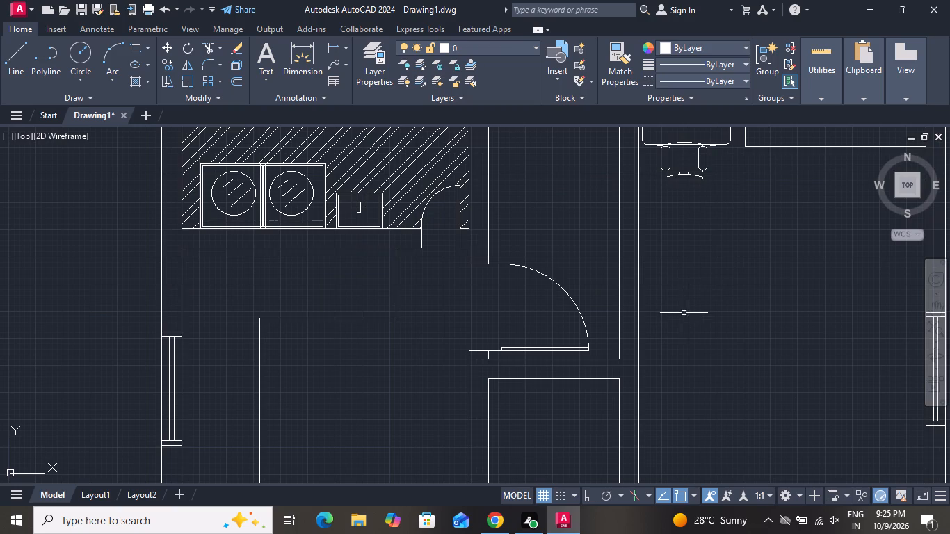
Look over the floor plan's rooms and the furniture blocks still waiting outside it.
scroll(675, 318, down, 2)
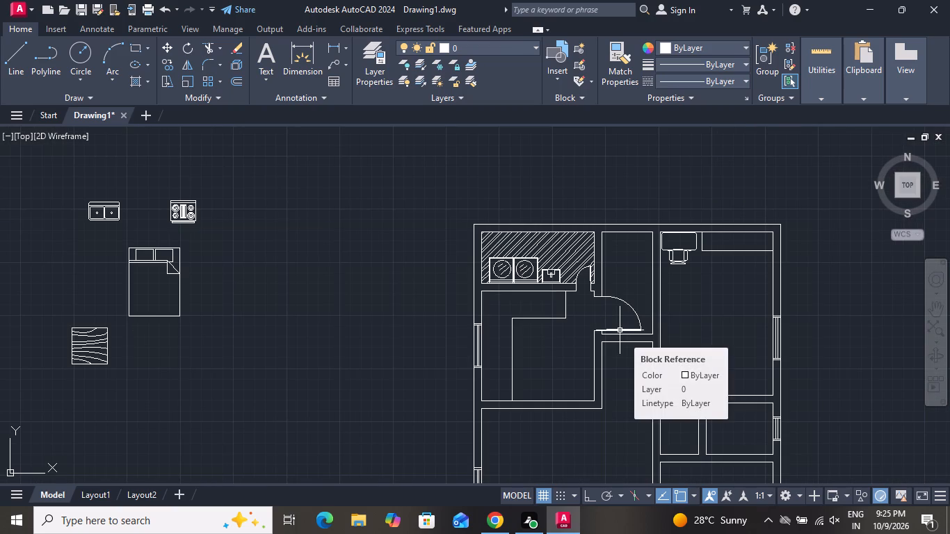
scroll(613, 341, down, 1)
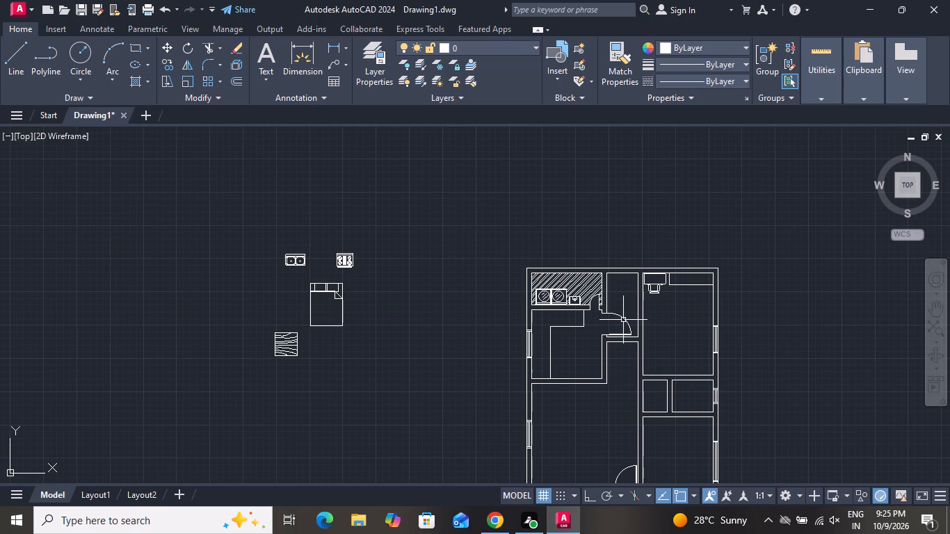
scroll(622, 319, up, 1)
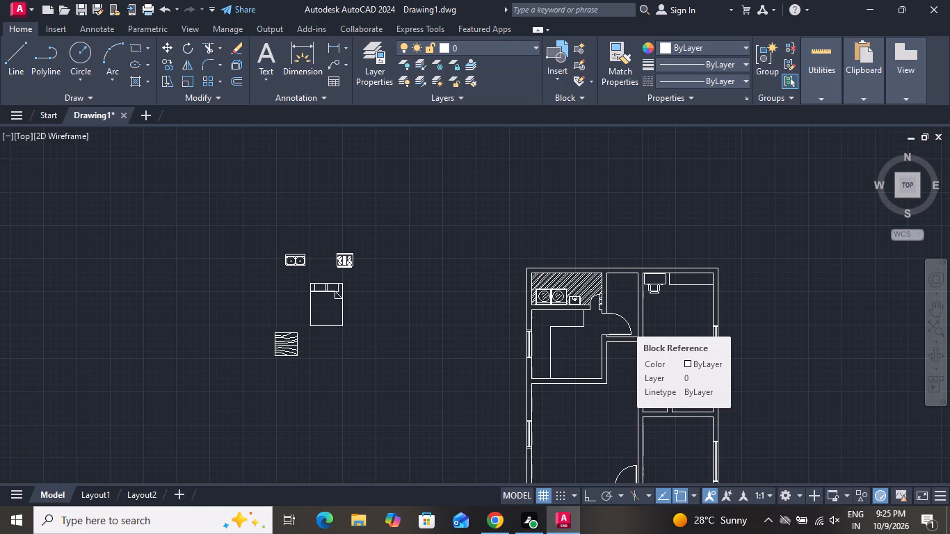
scroll(622, 319, down, 1)
scroll(622, 319, up, 1)
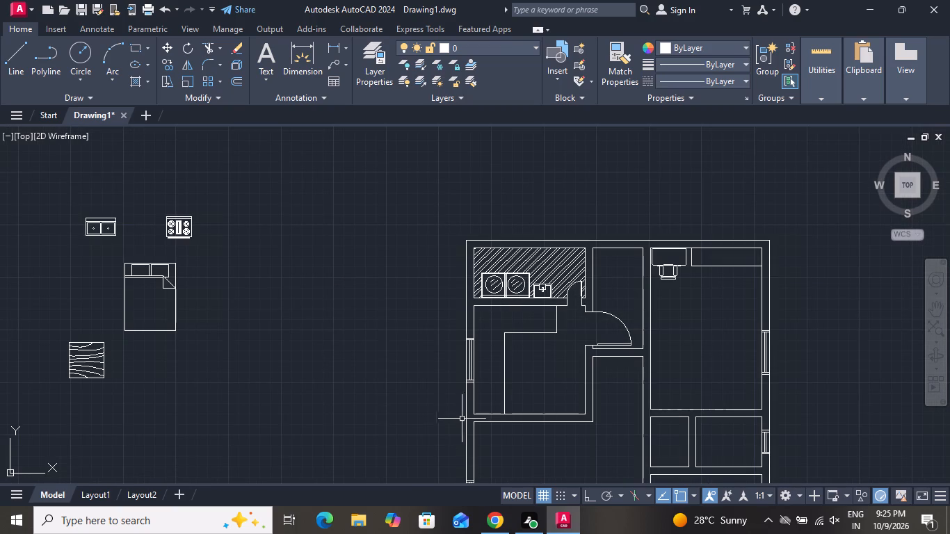
scroll(456, 432, down, 3)
middle_drag(458, 374, 453, 352)
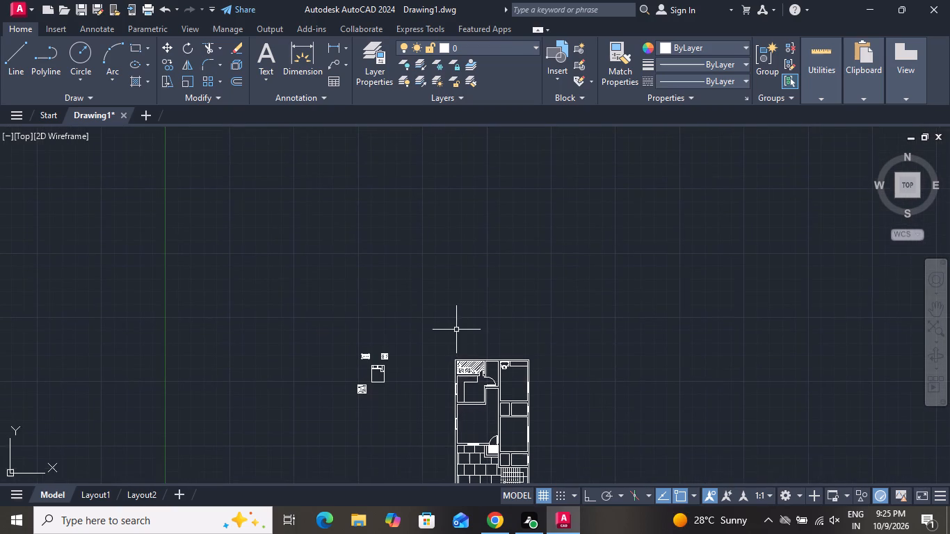
scroll(456, 330, up, 1)
scroll(456, 330, down, 1)
scroll(482, 458, up, 2)
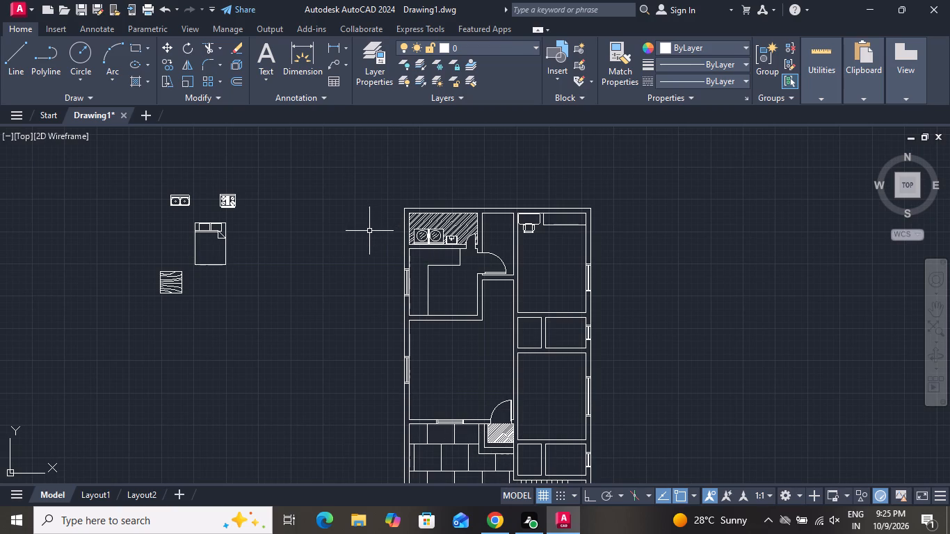
scroll(188, 207, up, 1)
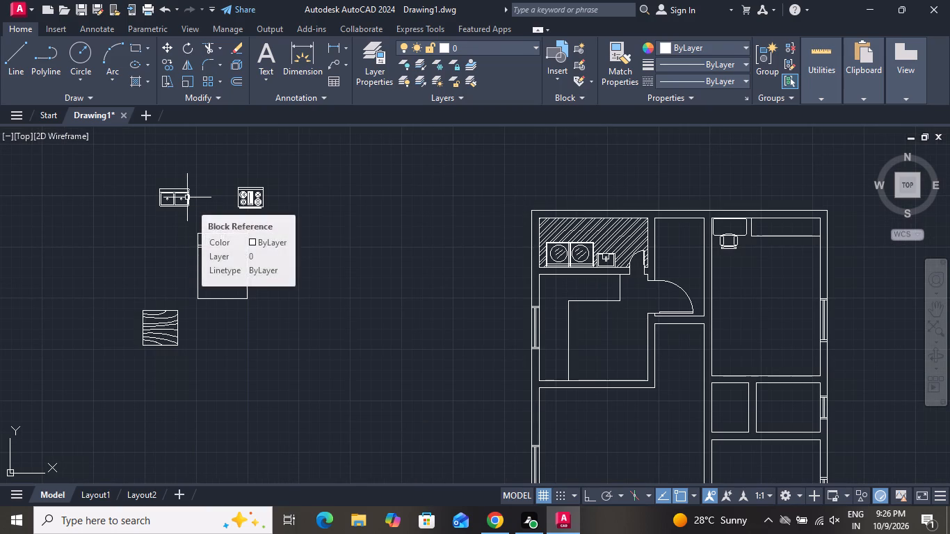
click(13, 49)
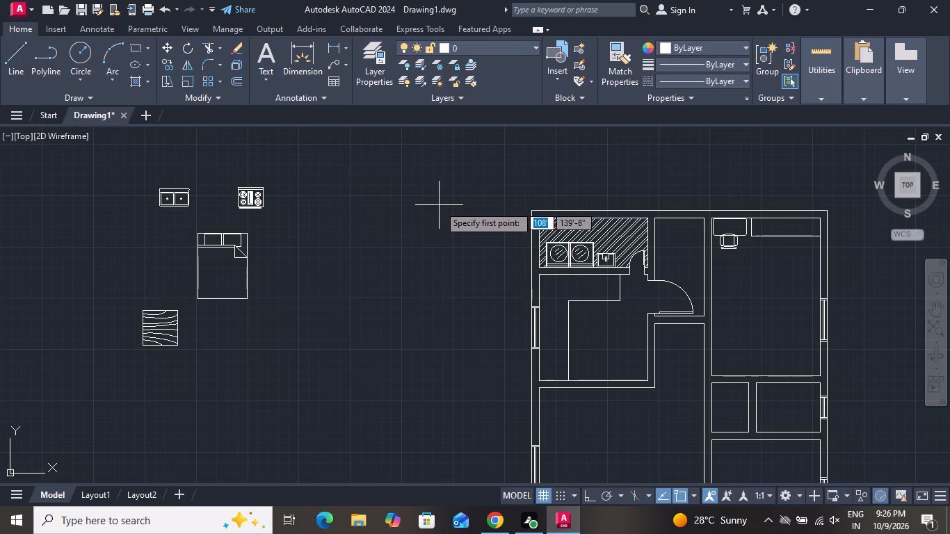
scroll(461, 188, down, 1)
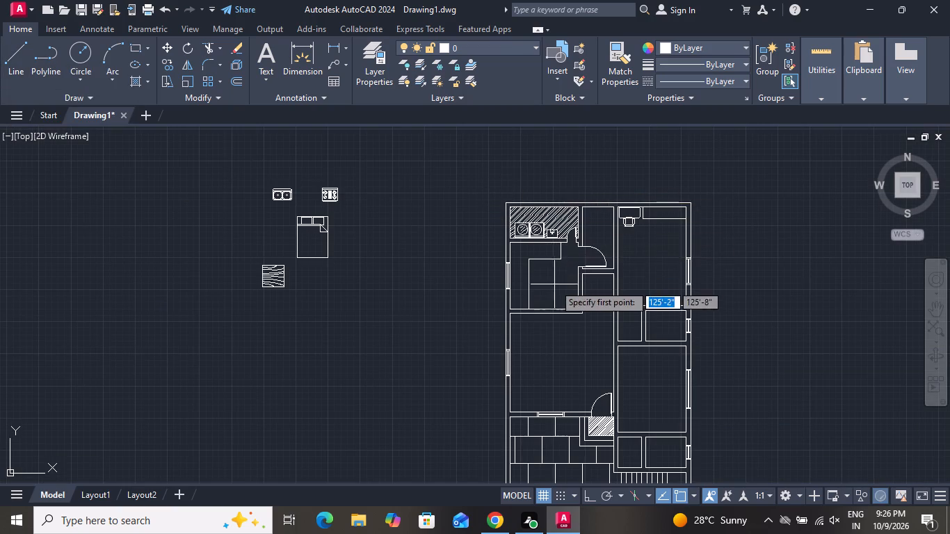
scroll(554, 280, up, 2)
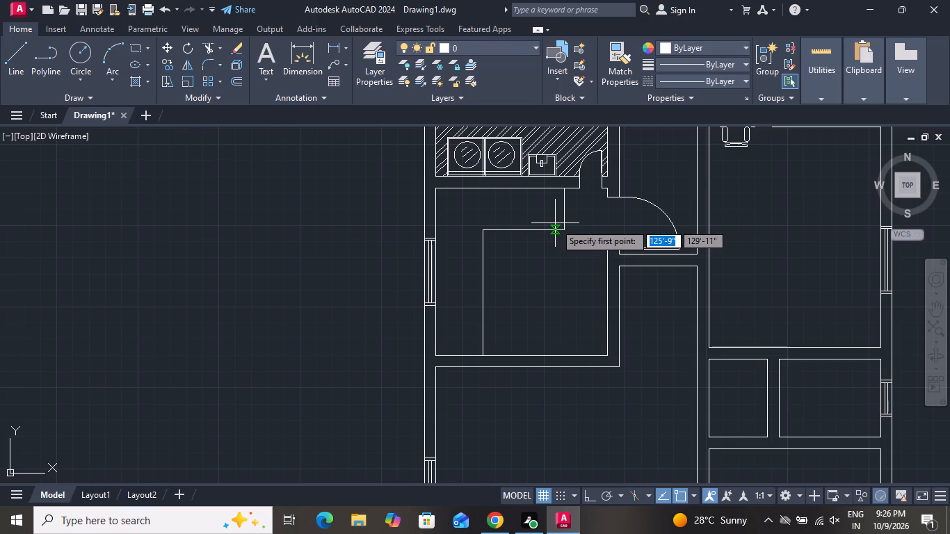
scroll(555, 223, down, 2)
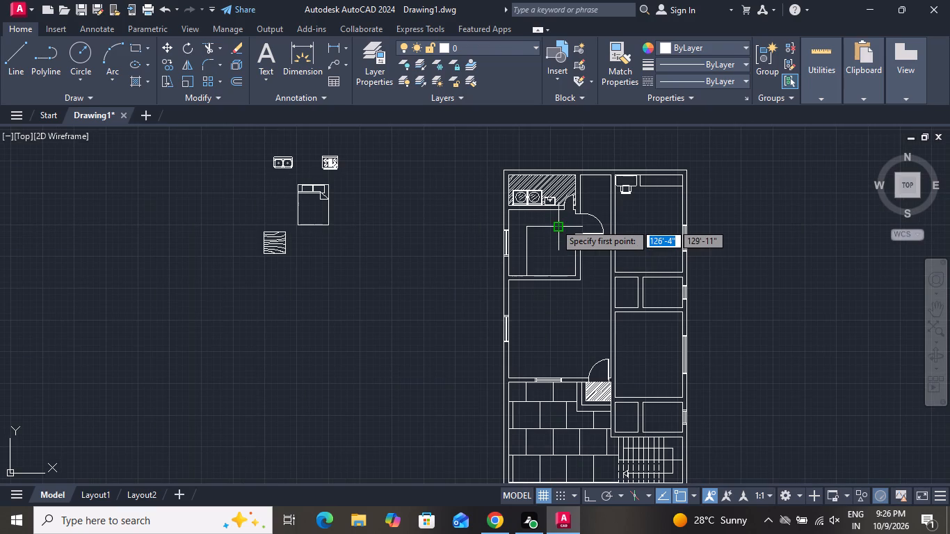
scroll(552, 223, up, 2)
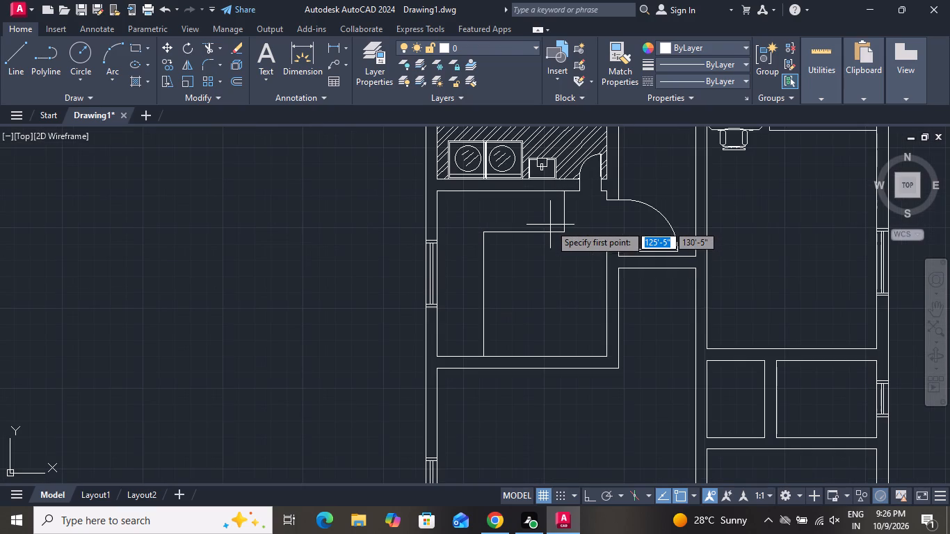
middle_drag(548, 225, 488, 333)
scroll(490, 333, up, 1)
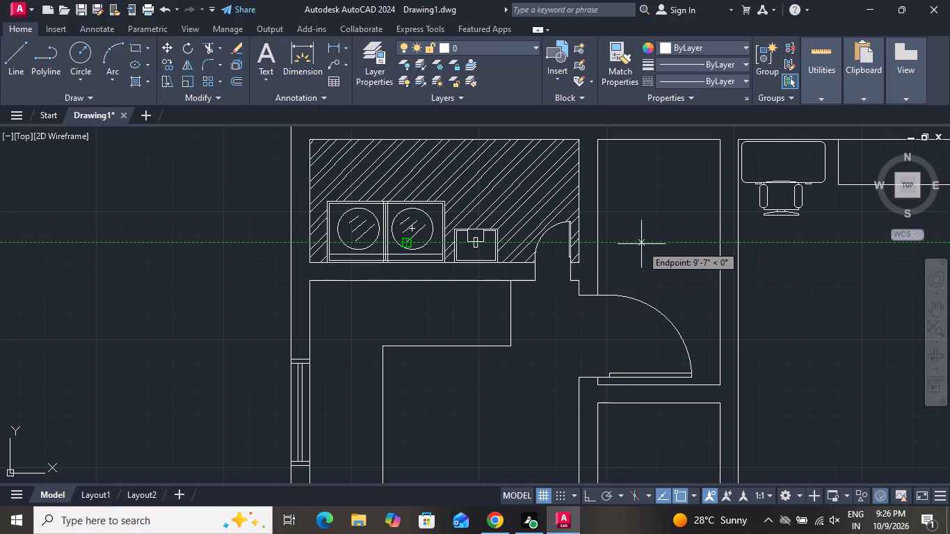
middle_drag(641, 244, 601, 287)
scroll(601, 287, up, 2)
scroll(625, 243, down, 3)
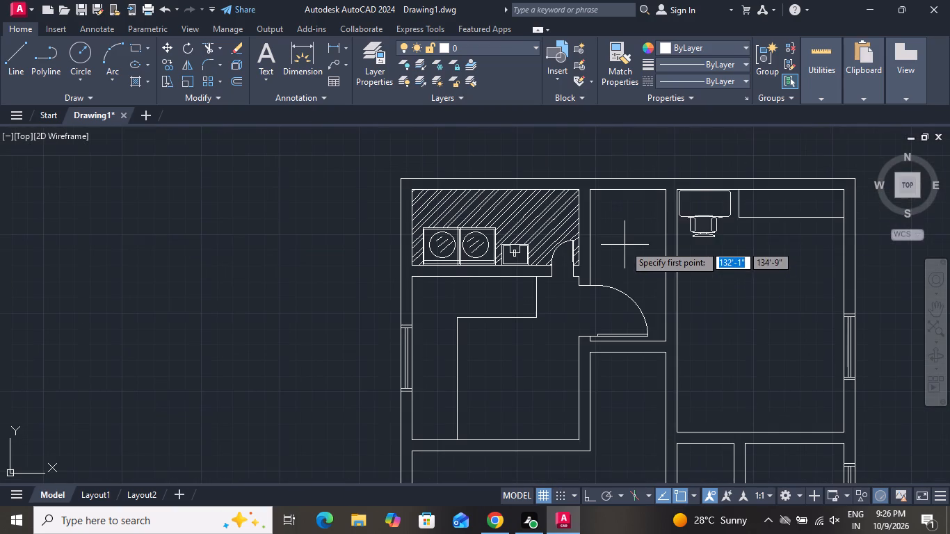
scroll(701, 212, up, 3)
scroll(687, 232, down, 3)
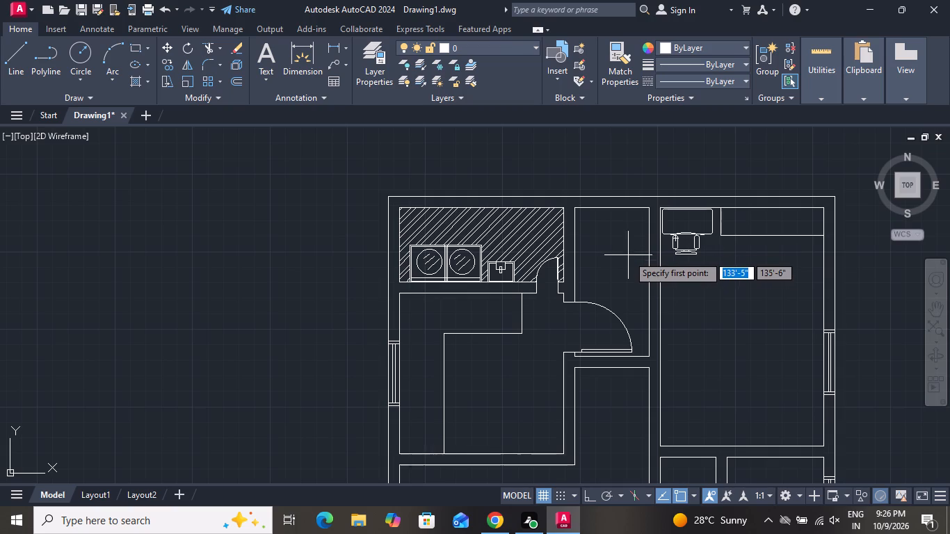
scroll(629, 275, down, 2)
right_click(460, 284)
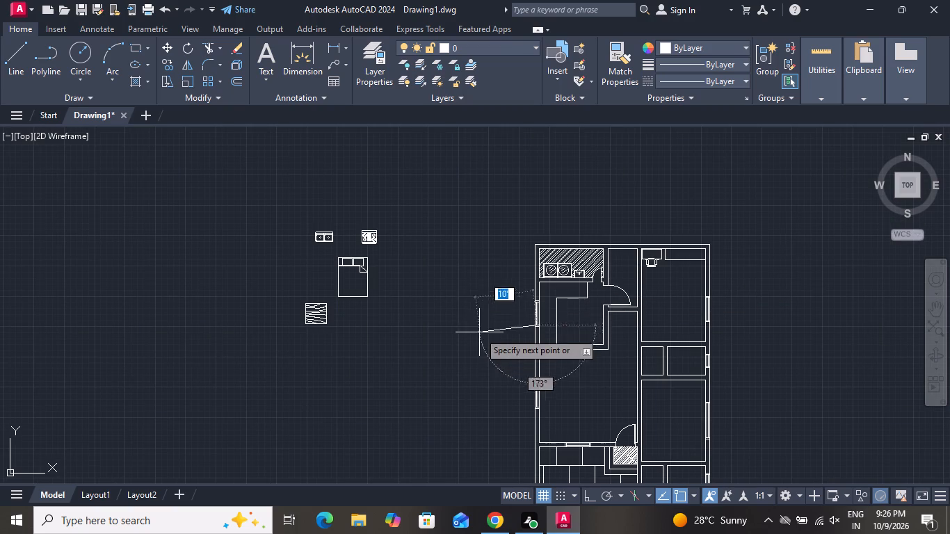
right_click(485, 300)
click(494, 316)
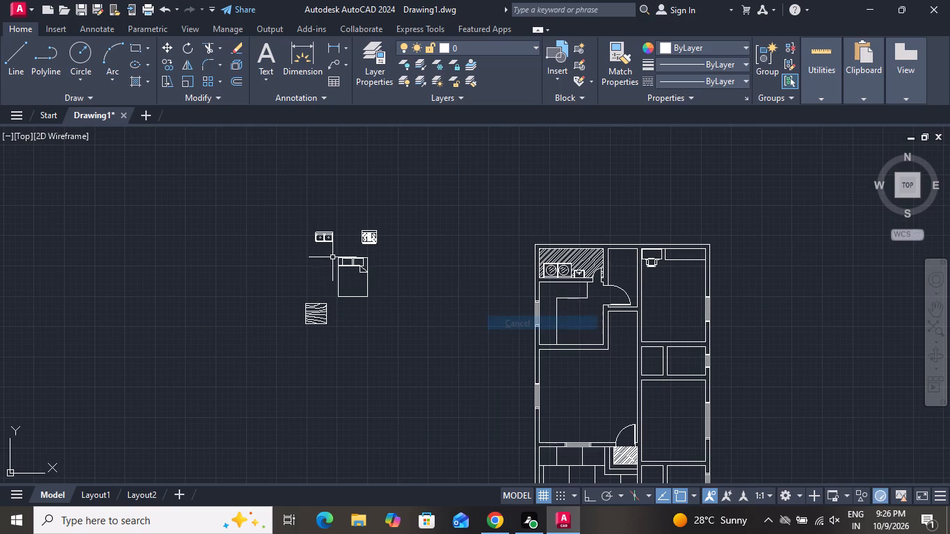
Rotate the bed block outside the floor plan 90° clockwise about its southwest corner, with ortho mode switched on.
scroll(386, 261, up, 1)
click(383, 255)
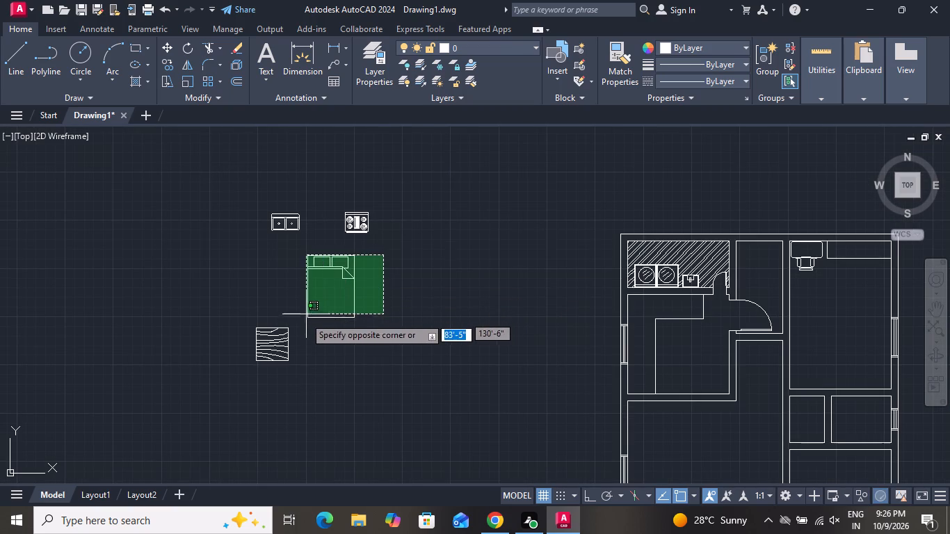
click(300, 327)
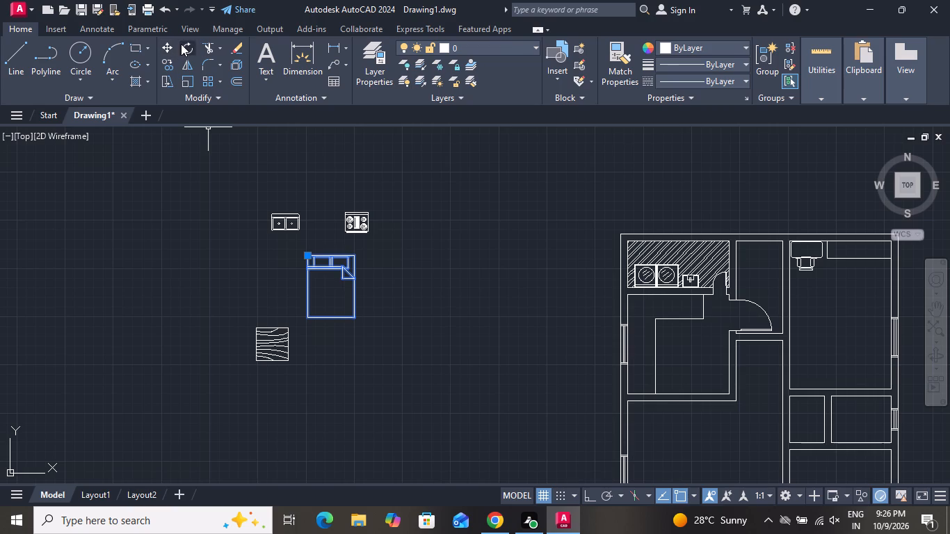
click(181, 44)
click(310, 319)
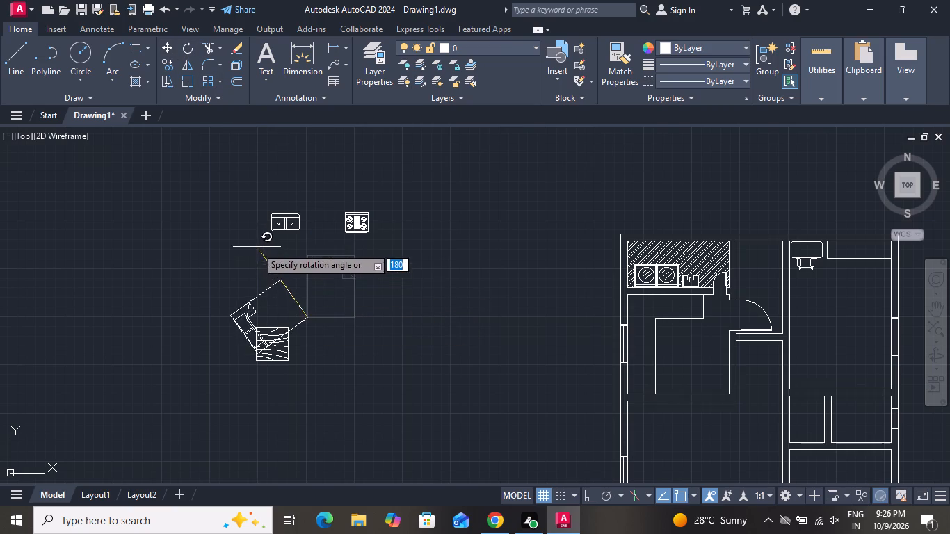
scroll(374, 358, up, 1)
scroll(374, 355, down, 2)
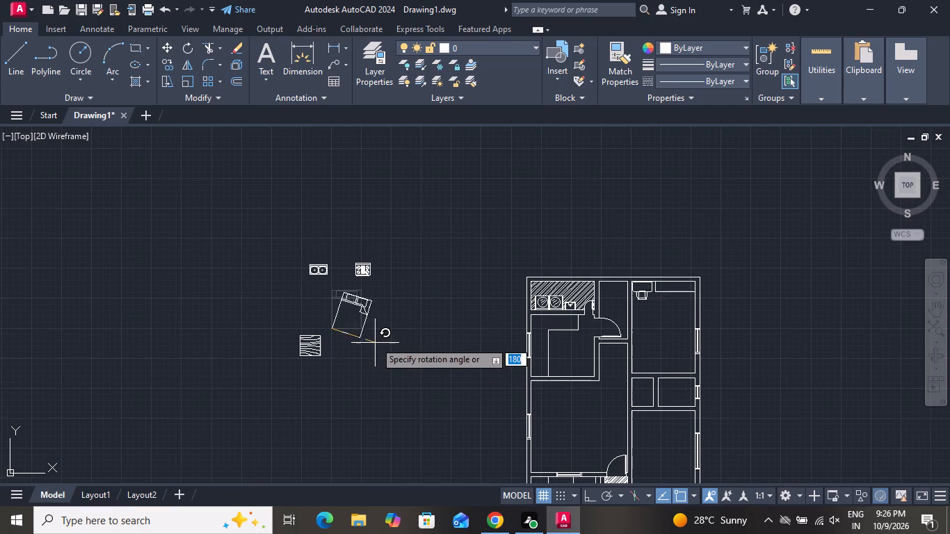
click(591, 498)
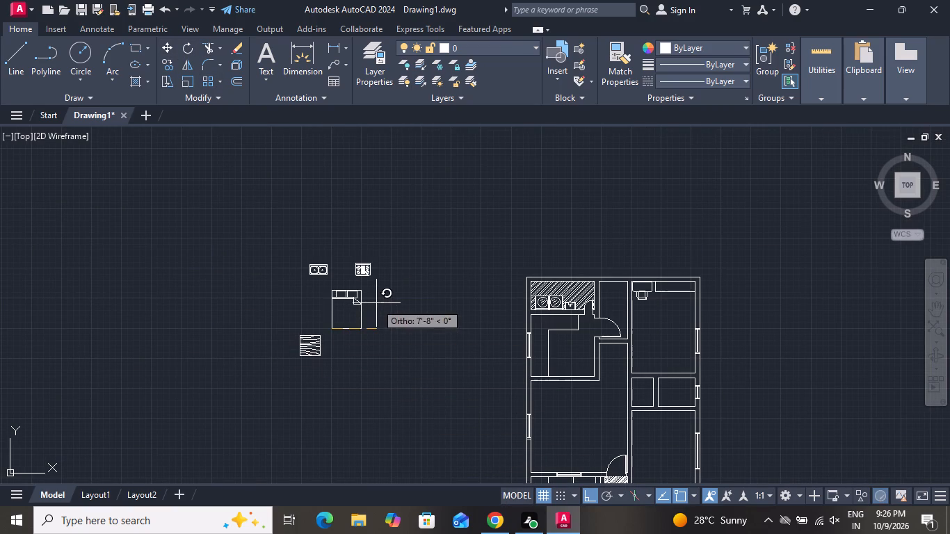
click(370, 414)
Move the rotated bed horizontally into the northeast room, with its pillow end against the east wall at the window.
drag(386, 323, 387, 332)
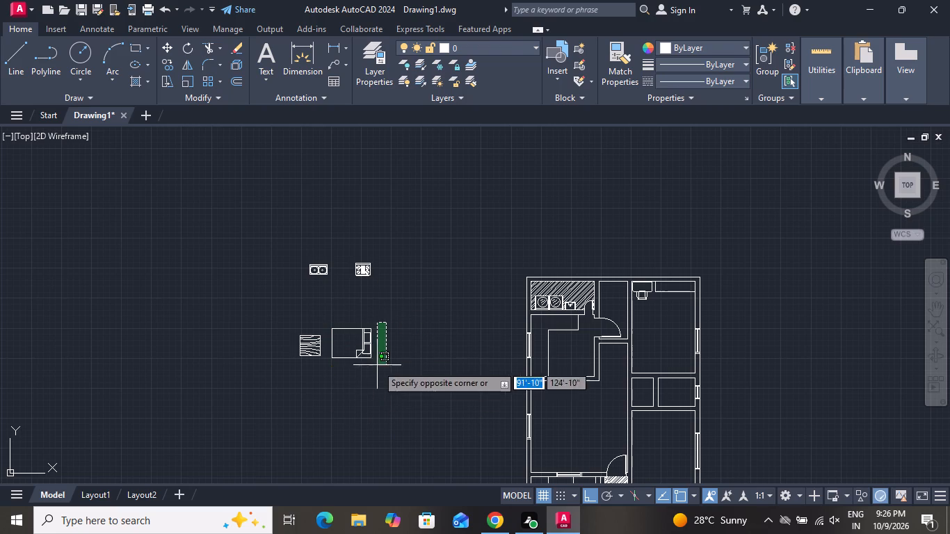
click(344, 384)
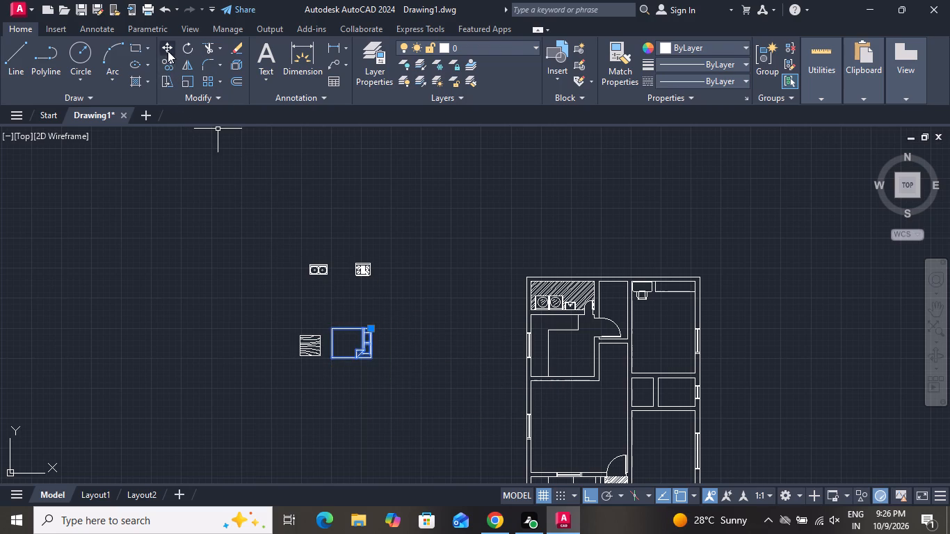
click(166, 47)
scroll(311, 327, up, 2)
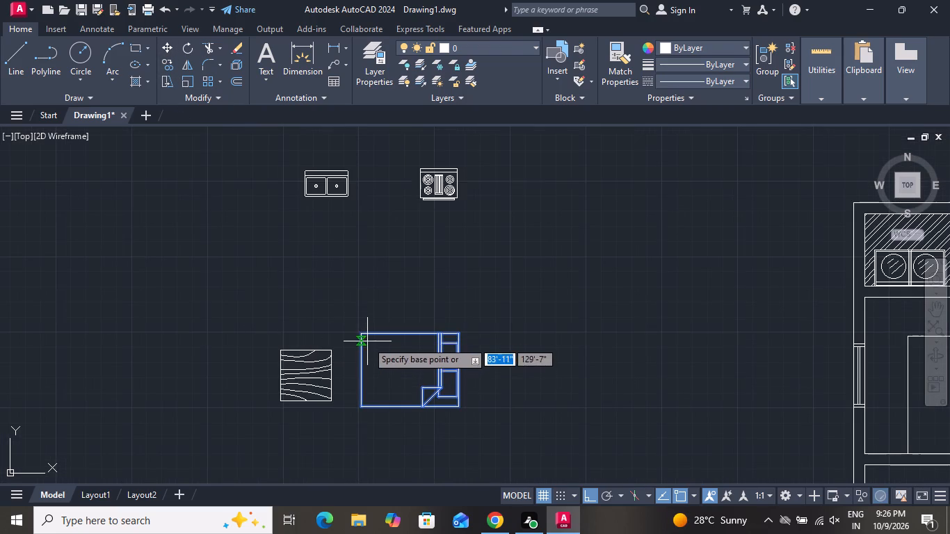
click(360, 334)
scroll(341, 307, down, 4)
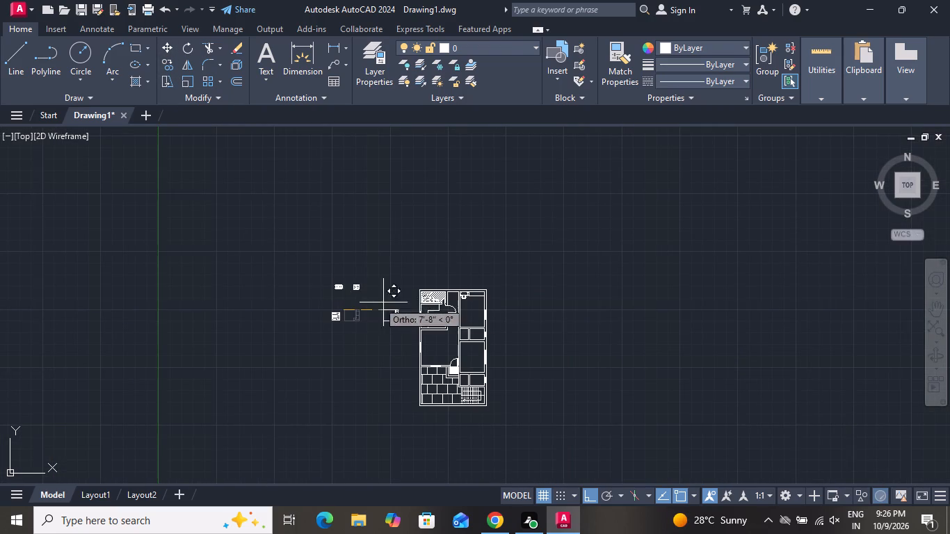
scroll(444, 316, up, 3)
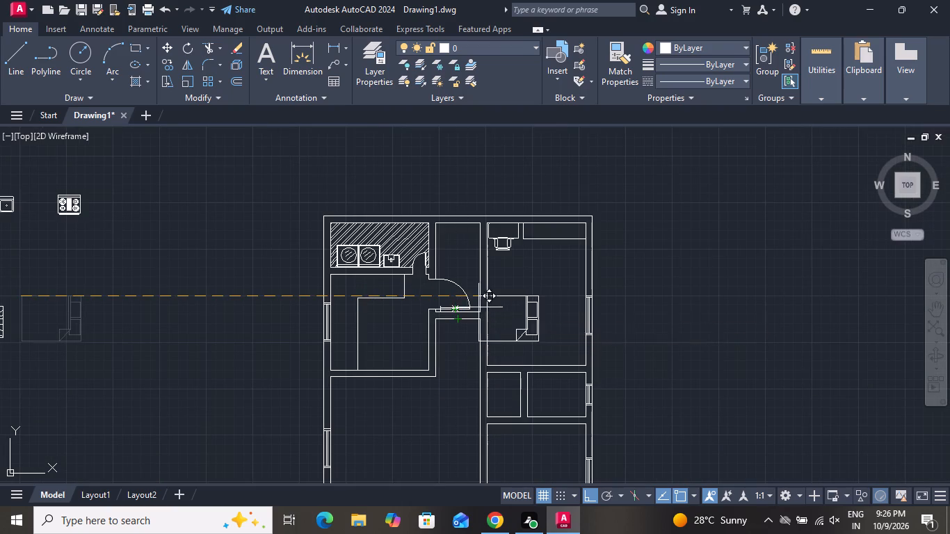
scroll(505, 291, up, 1)
scroll(505, 291, down, 1)
scroll(506, 291, up, 1)
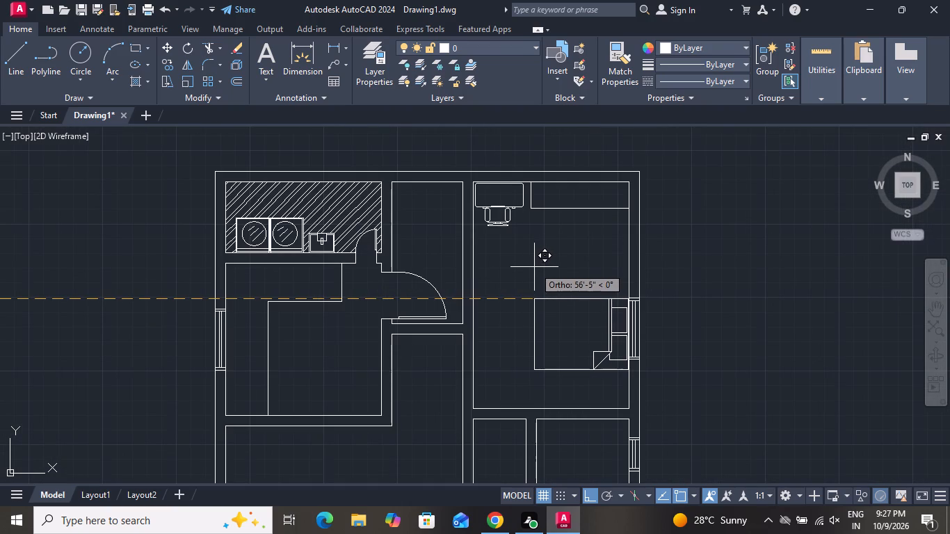
click(534, 267)
Rotate the four-burner stove block outside the floor plan 90° clockwise about its northwest corner.
scroll(515, 299, down, 3)
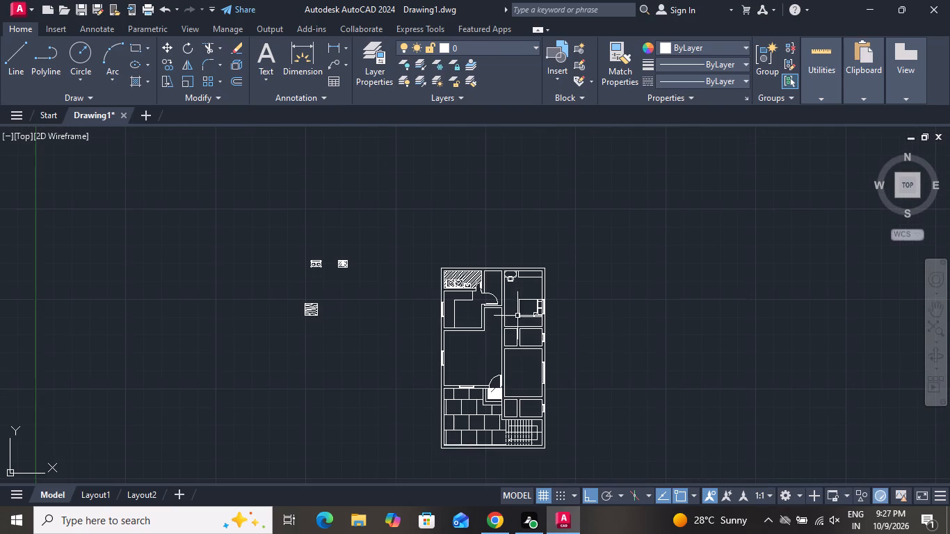
scroll(533, 371, down, 2)
scroll(533, 371, up, 3)
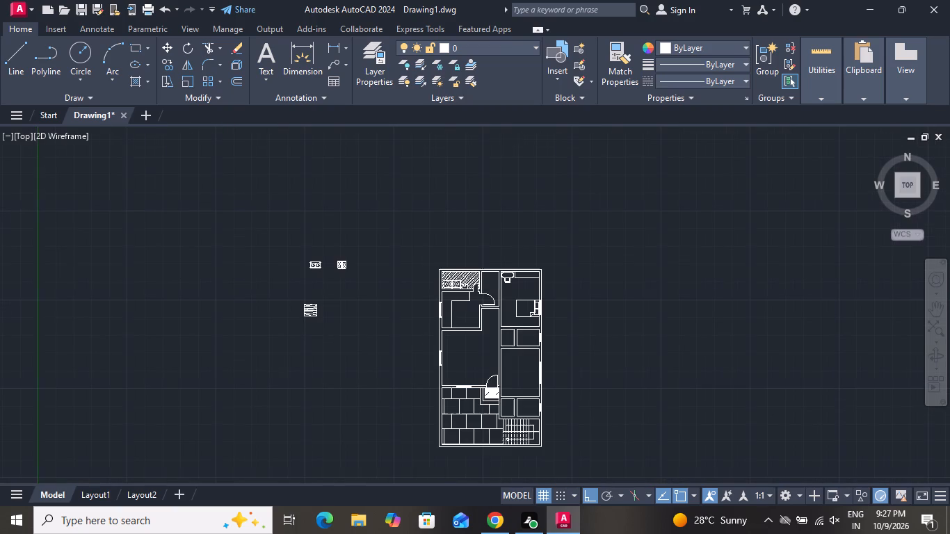
scroll(533, 371, down, 1)
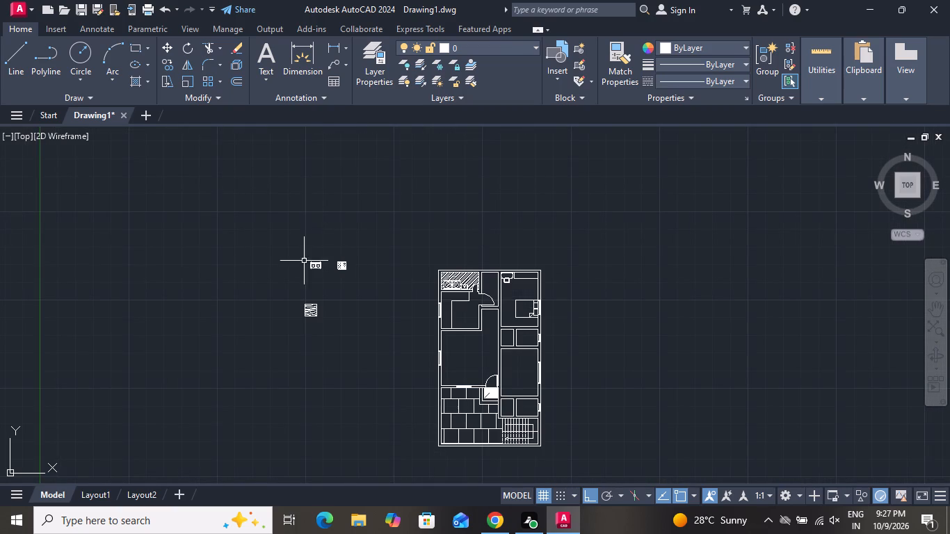
scroll(304, 261, up, 1)
scroll(312, 260, down, 1)
scroll(312, 260, up, 1)
scroll(374, 272, up, 2)
click(363, 243)
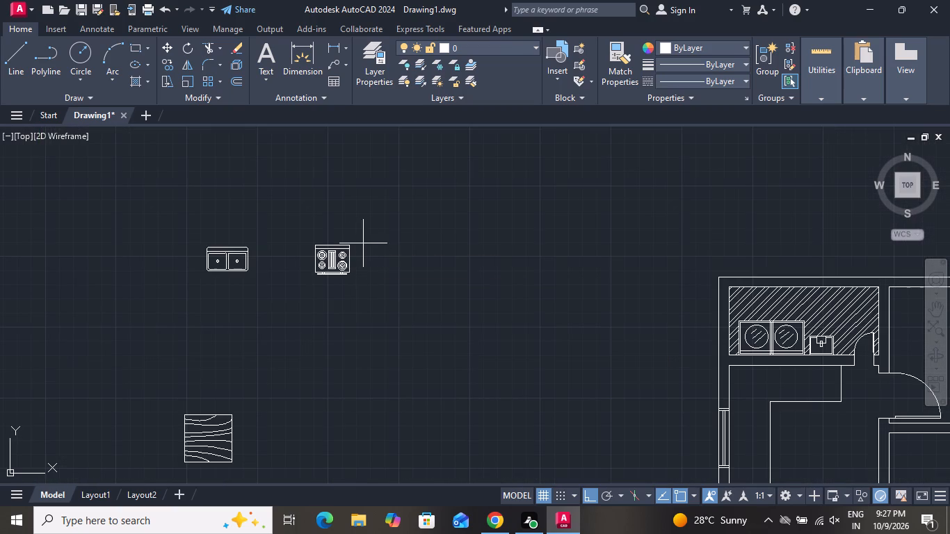
click(298, 287)
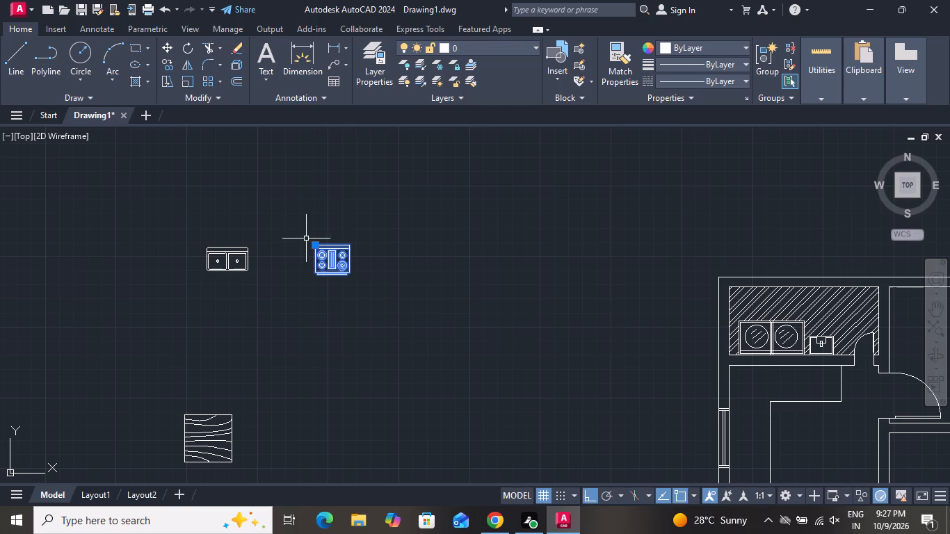
click(184, 47)
click(316, 243)
click(312, 343)
Rotate the stove block another 180° about its northeast corner so its back faces west.
drag(312, 220, 314, 220)
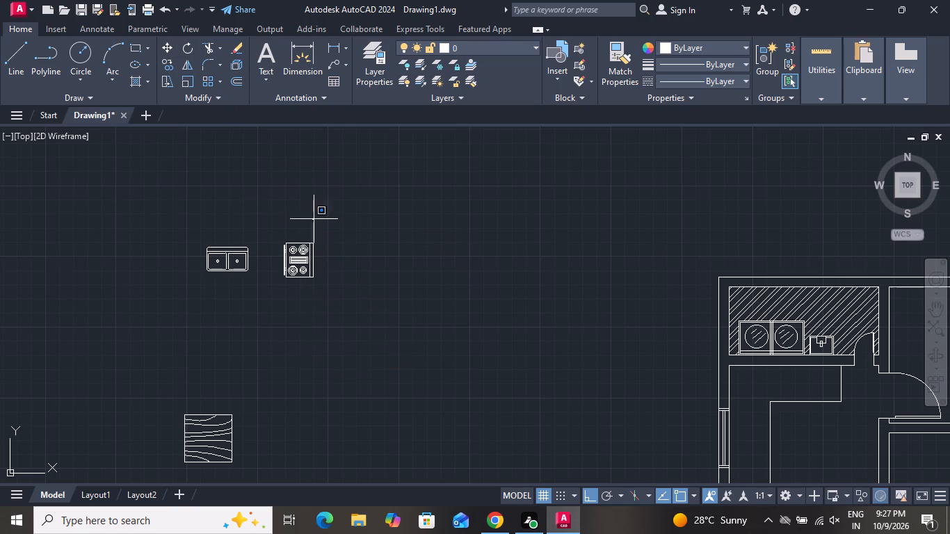
drag(314, 220, 314, 241)
click(289, 306)
click(188, 47)
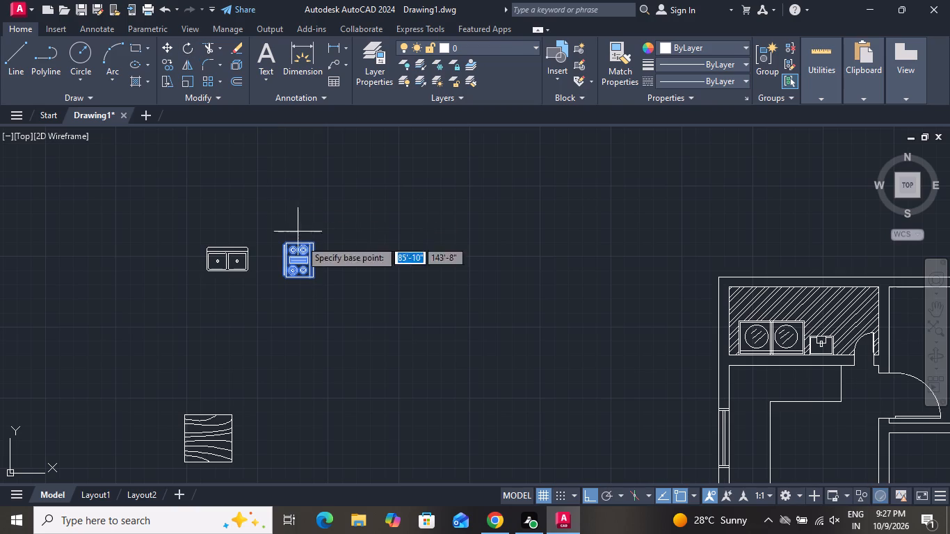
click(312, 241)
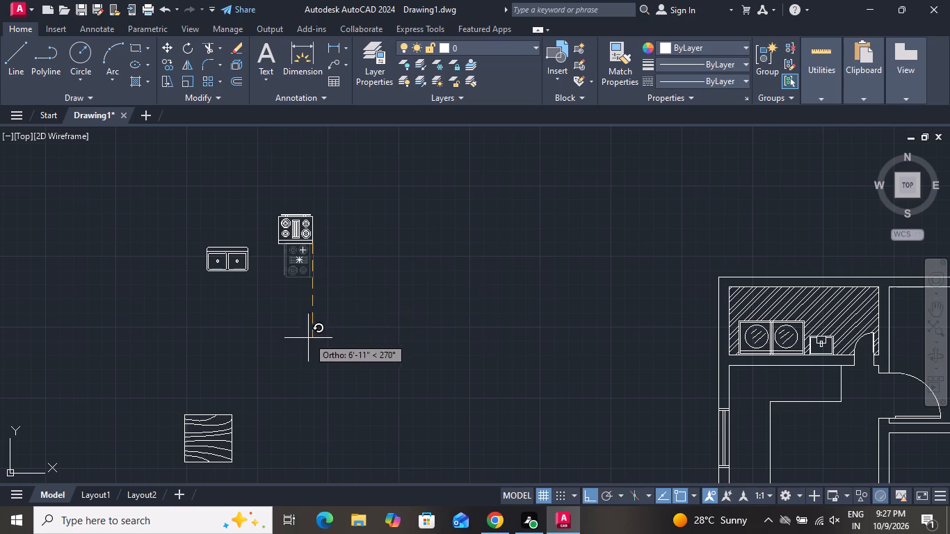
click(166, 321)
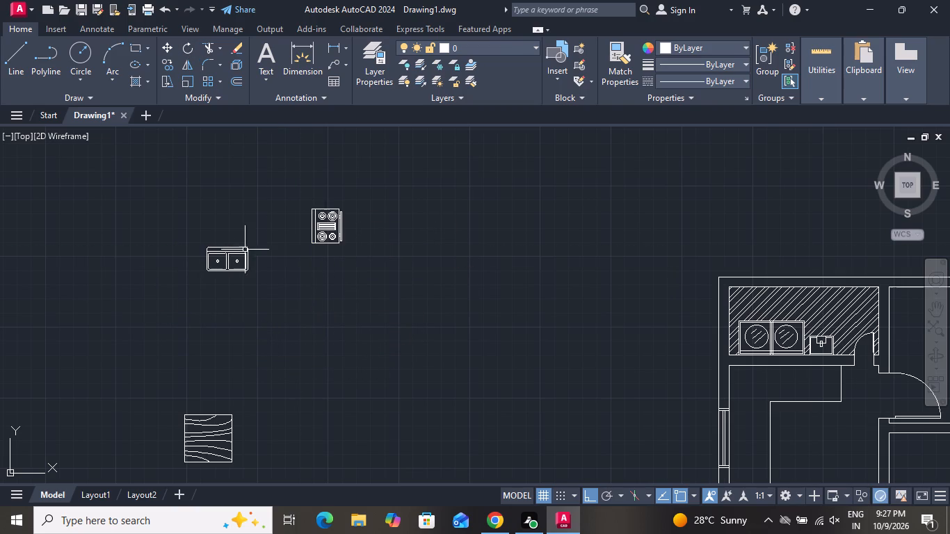
Rotate the double-bowl sink block 90° counterclockwise about its northwest corner so its back faces west.
click(254, 240)
click(190, 305)
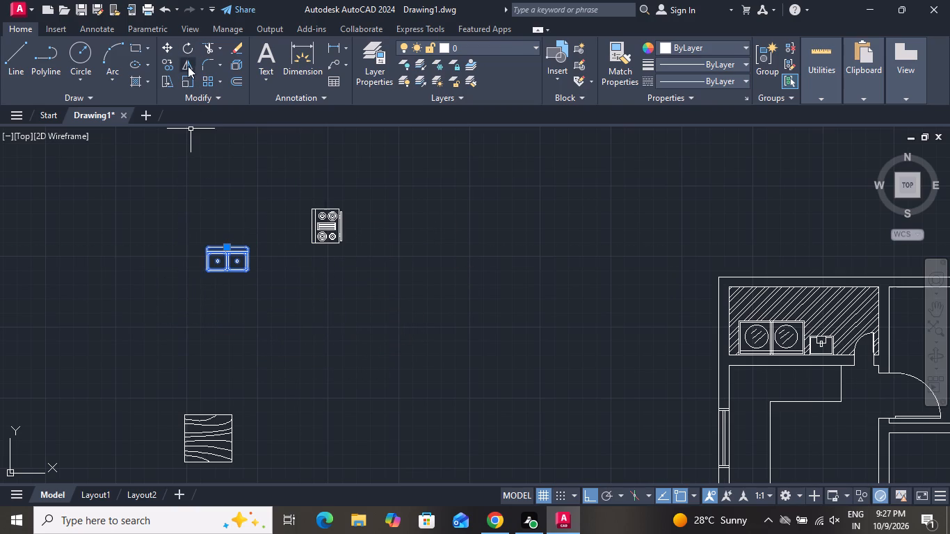
click(184, 51)
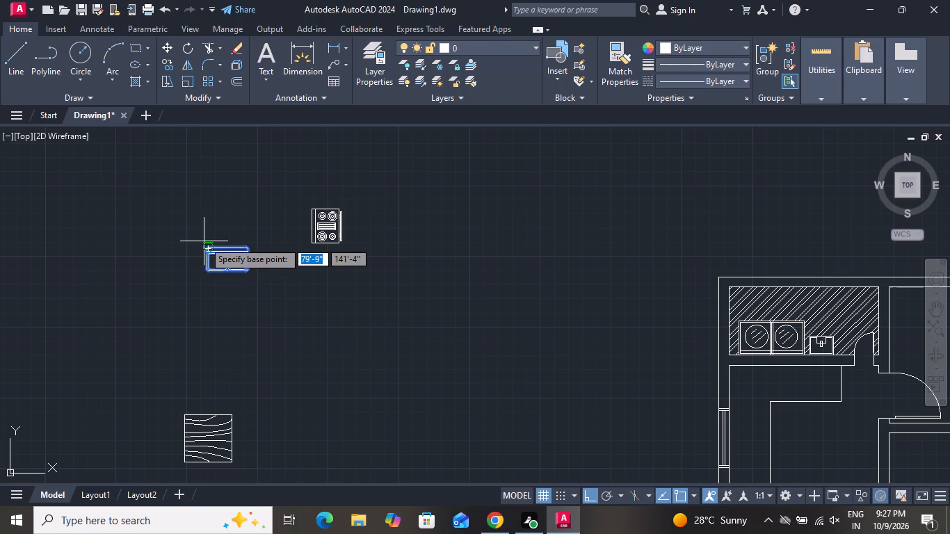
click(204, 241)
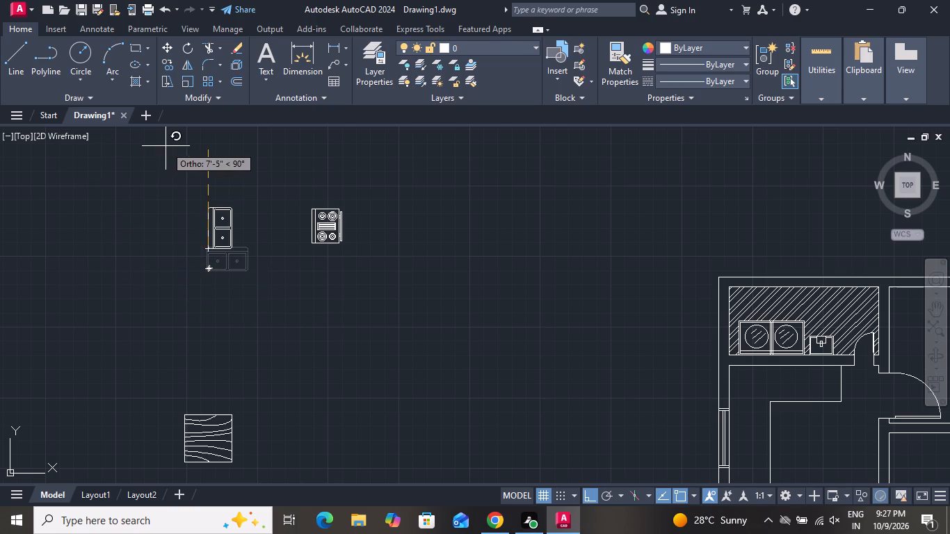
click(166, 146)
Move the four-burner stove block onto the kitchen's west counter beside the window, with ortho mode off.
drag(360, 189, 355, 200)
click(294, 266)
click(167, 47)
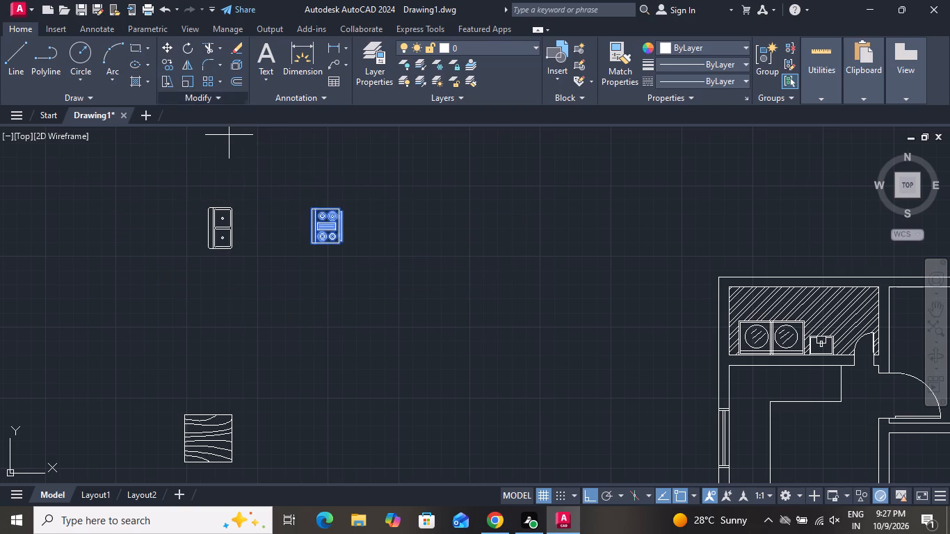
click(309, 226)
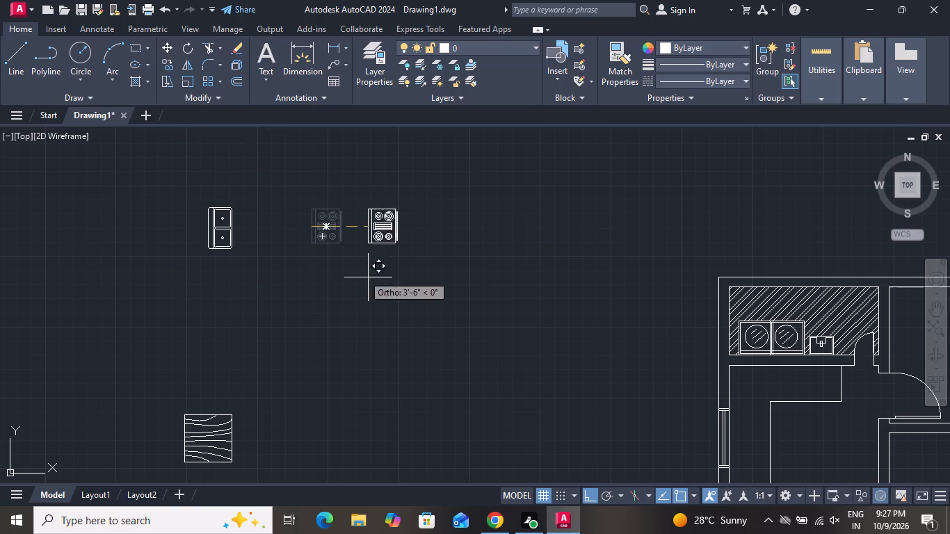
click(590, 495)
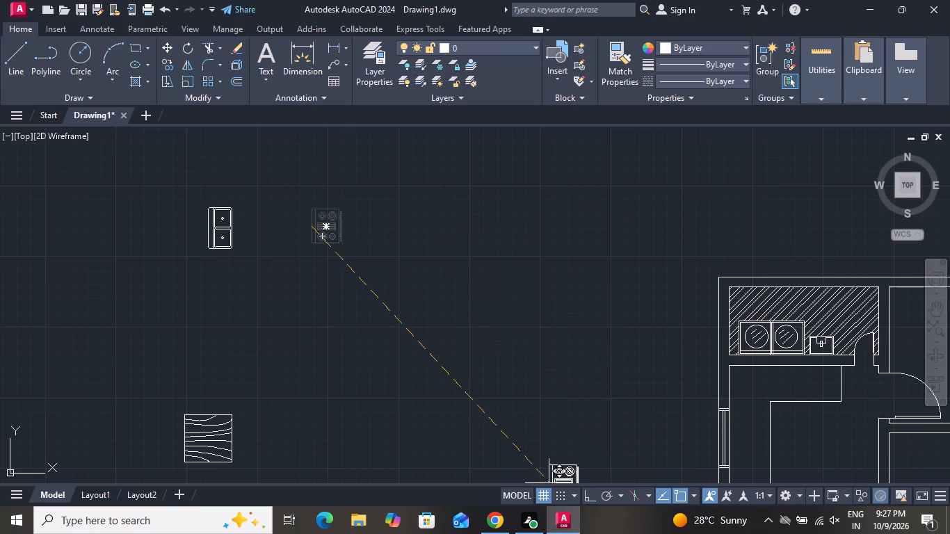
scroll(708, 339, down, 1)
scroll(731, 410, down, 1)
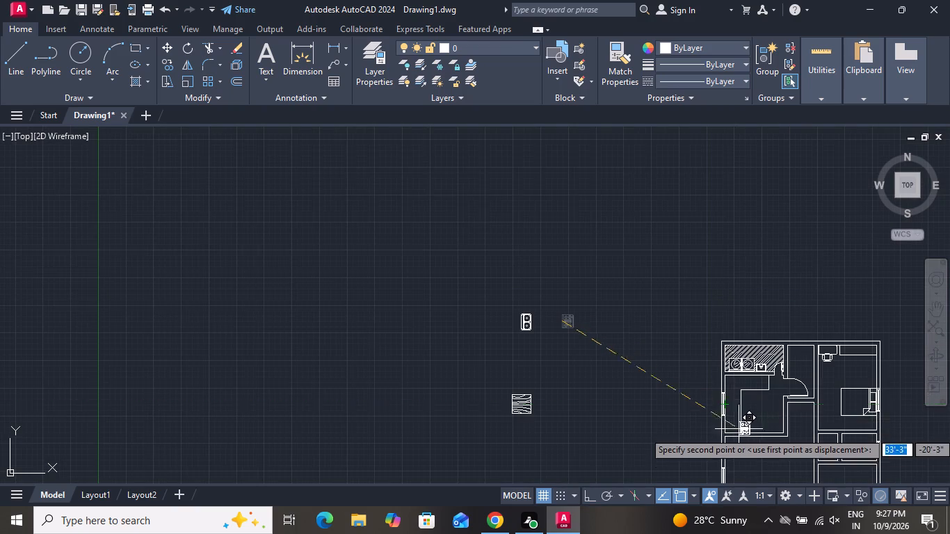
scroll(744, 444, up, 2)
scroll(723, 362, down, 1)
scroll(722, 361, up, 1)
scroll(710, 357, down, 1)
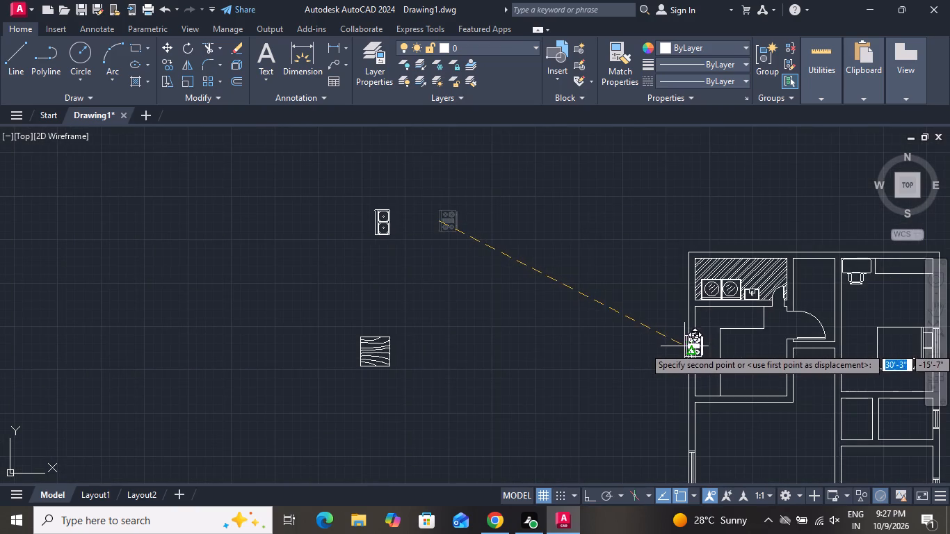
scroll(689, 355, up, 3)
scroll(693, 355, down, 1)
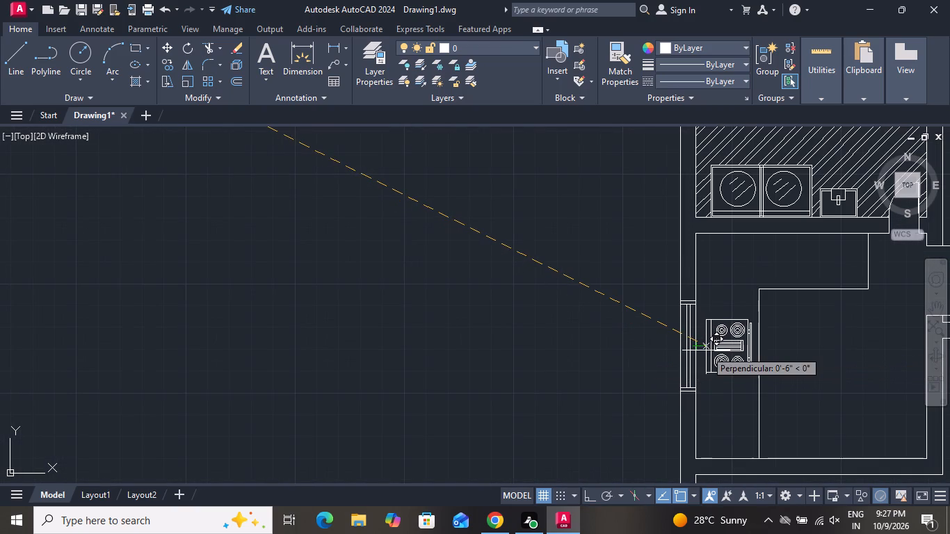
click(706, 350)
Rotate the double-bowl sink block outside the plan 90° clockwise about its northwest corner so its back faces north.
scroll(492, 264, down, 2)
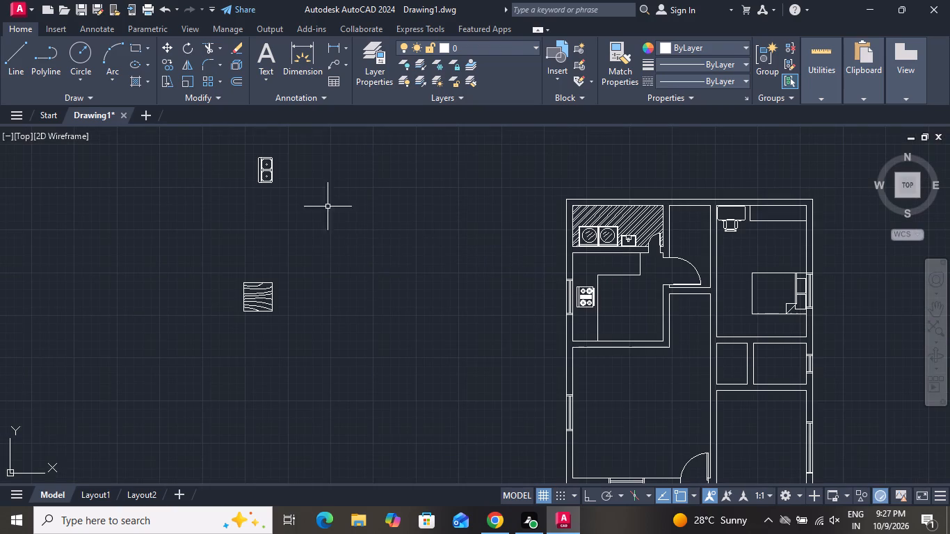
click(304, 147)
click(239, 197)
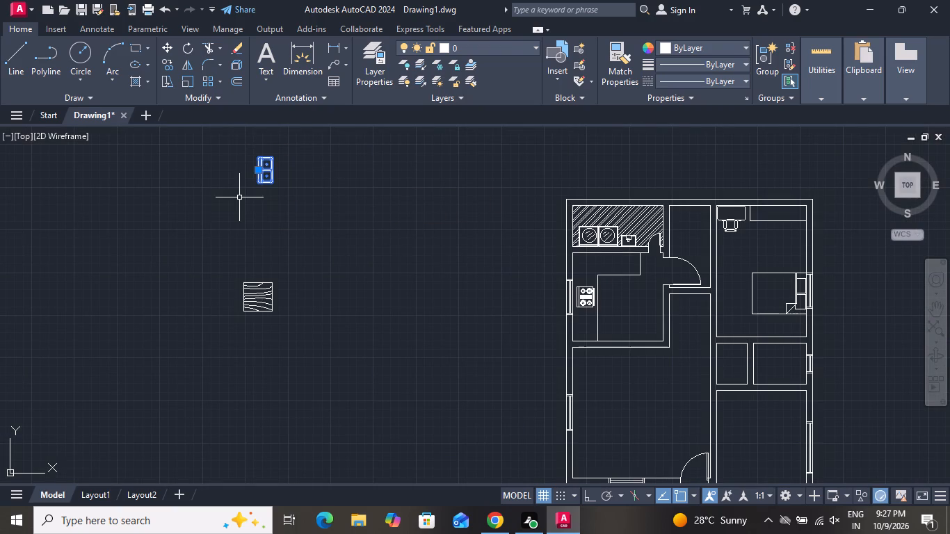
click(190, 51)
scroll(244, 103, up, 1)
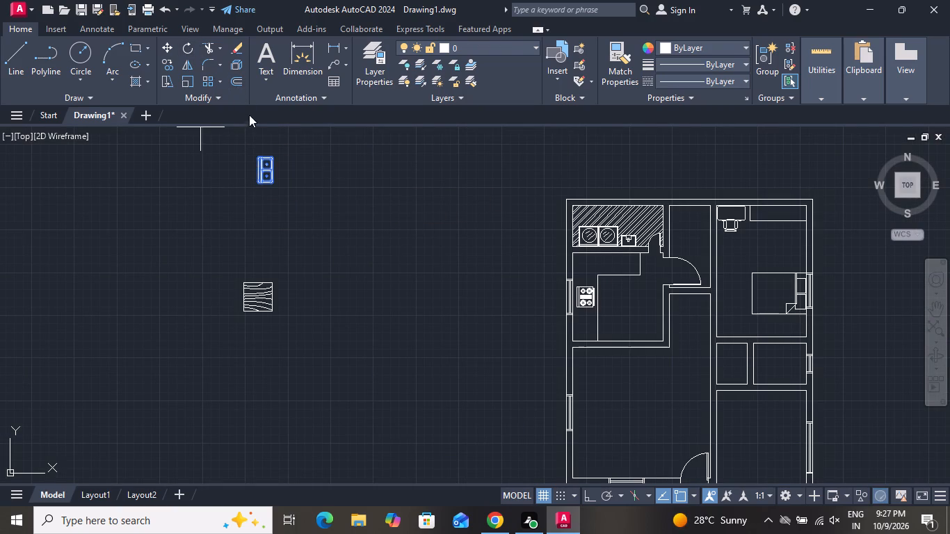
scroll(249, 115, up, 4)
scroll(257, 123, down, 1)
scroll(261, 149, up, 3)
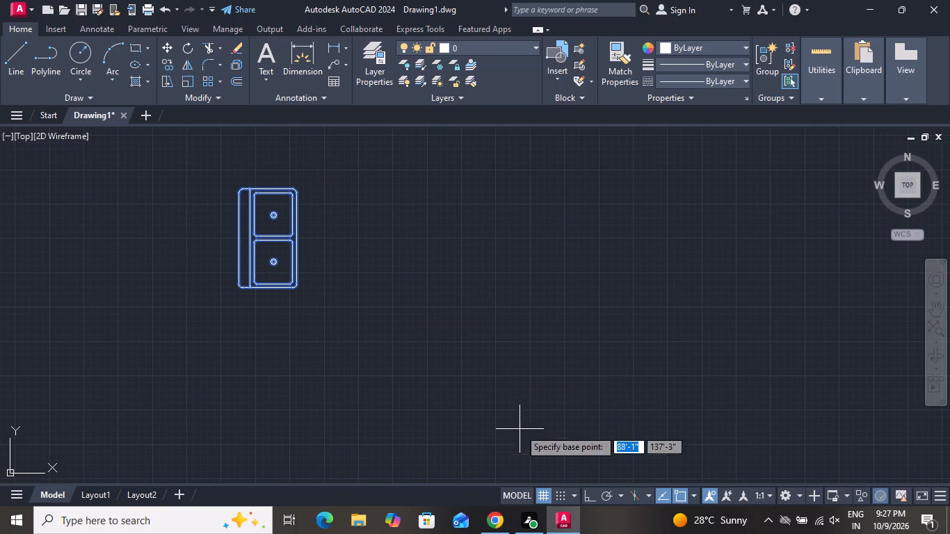
click(589, 497)
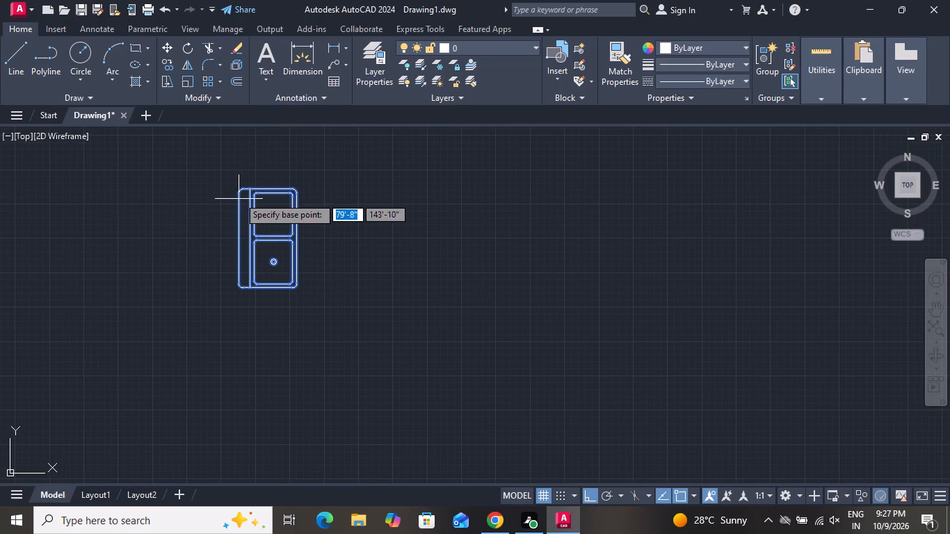
click(243, 191)
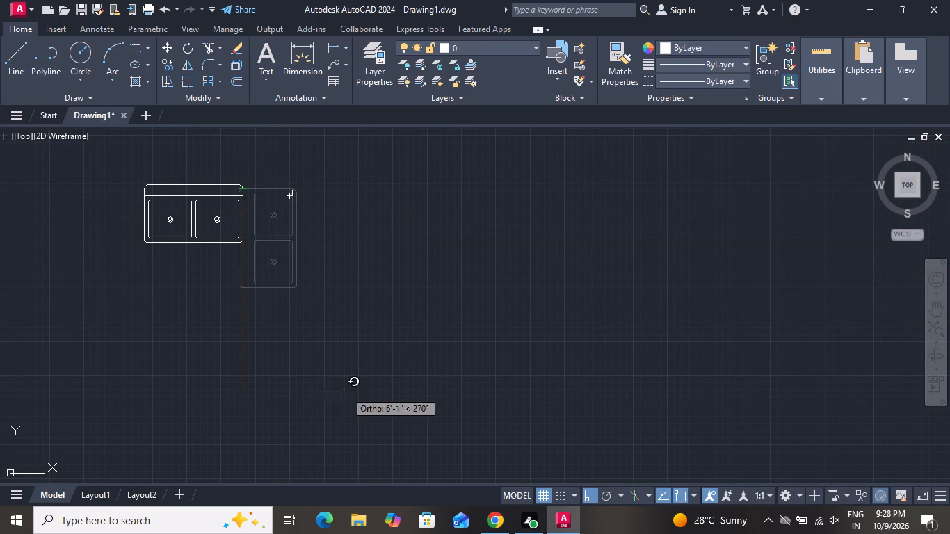
click(330, 397)
Move the rotated sink block onto the kitchen's north counter, near the counter's east end, with ortho mode off.
drag(287, 159, 280, 165)
click(105, 268)
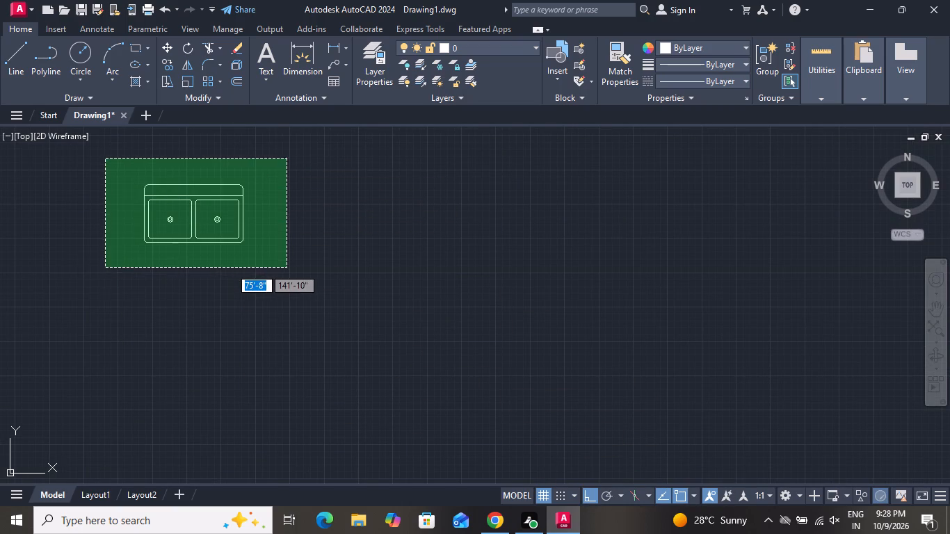
click(166, 48)
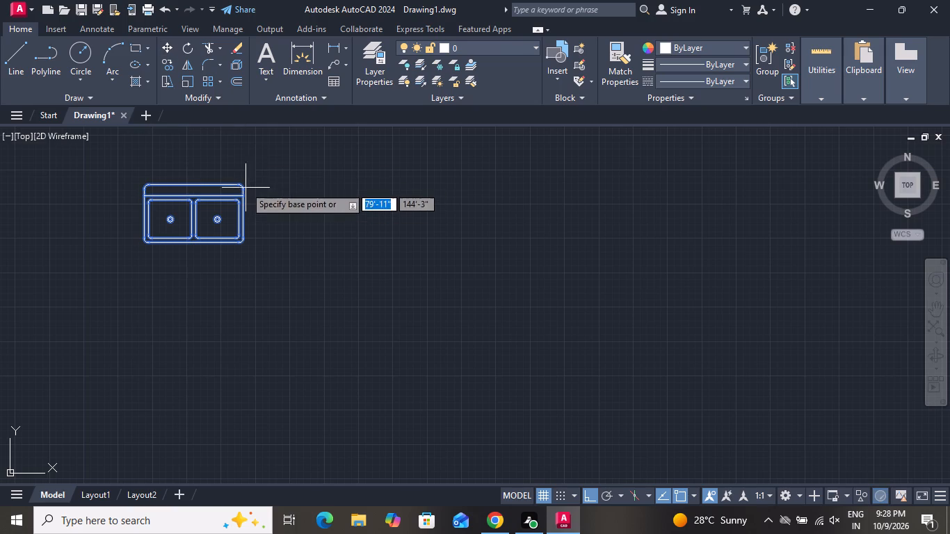
click(242, 181)
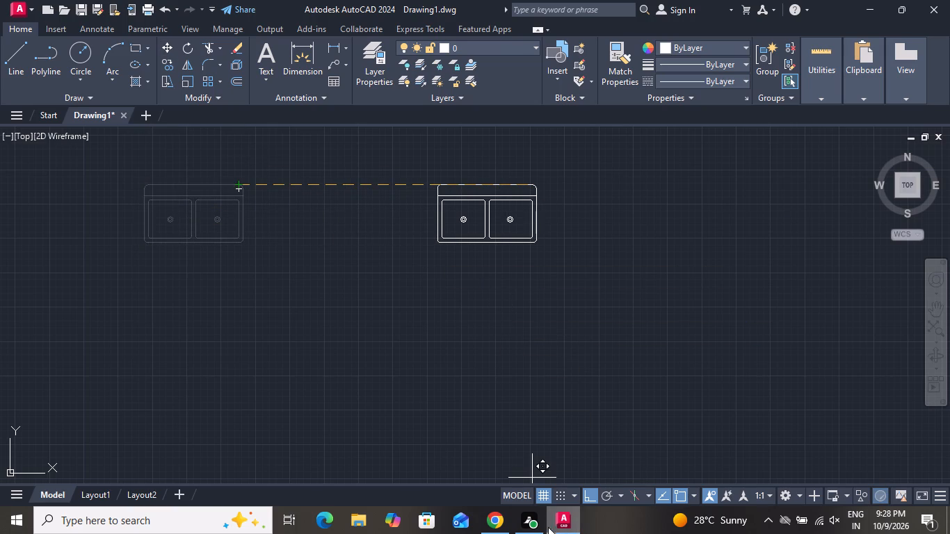
click(586, 497)
scroll(546, 357, down, 1)
scroll(540, 355, up, 1)
scroll(537, 353, down, 1)
scroll(530, 350, up, 1)
scroll(516, 341, down, 1)
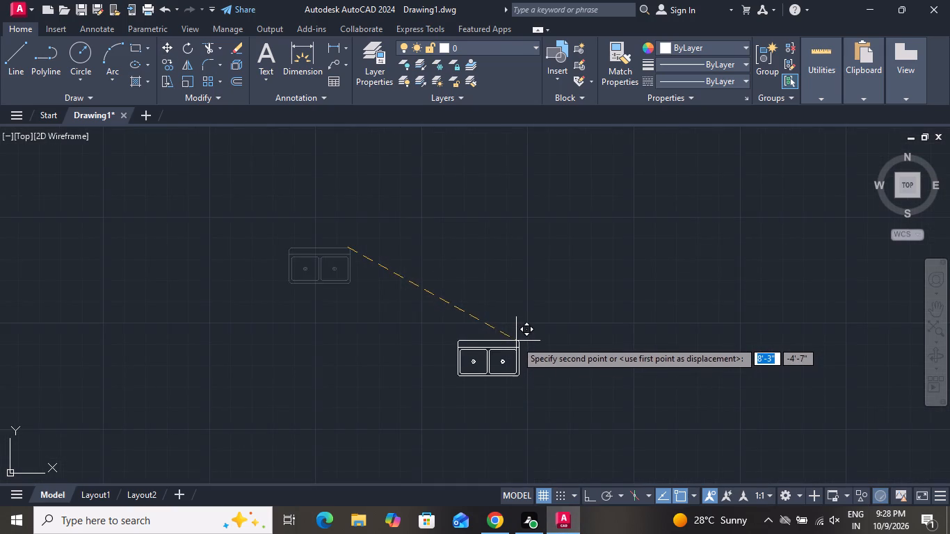
scroll(515, 341, up, 1)
scroll(515, 341, down, 1)
scroll(515, 341, up, 1)
scroll(508, 337, down, 1)
scroll(504, 336, up, 1)
scroll(501, 335, down, 2)
scroll(451, 303, down, 1)
scroll(451, 303, up, 1)
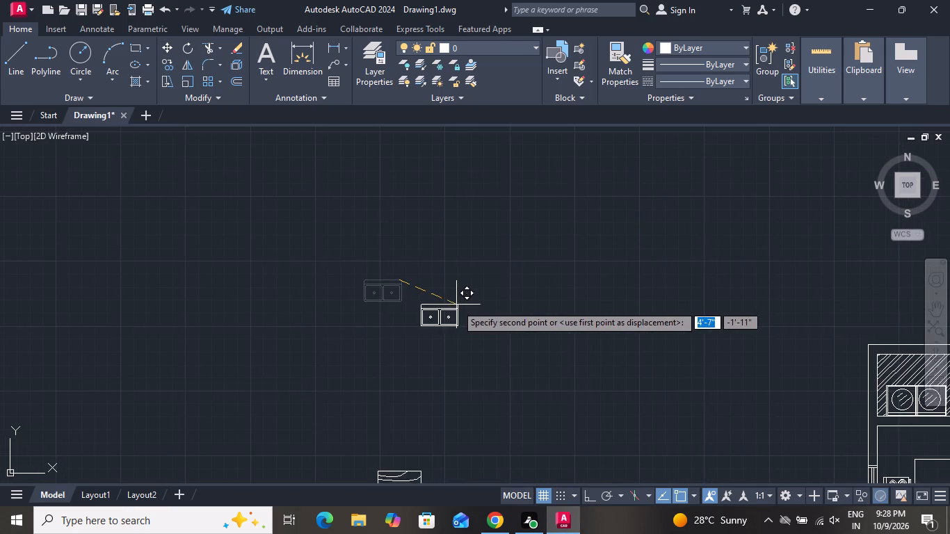
scroll(446, 295, down, 3)
scroll(664, 388, up, 2)
scroll(440, 264, up, 1)
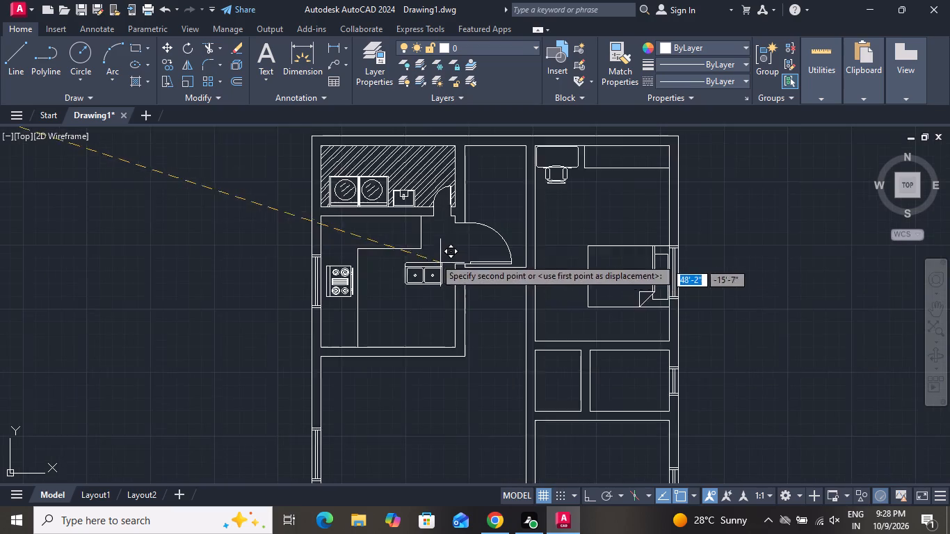
scroll(431, 254, up, 2)
scroll(384, 214, up, 1)
scroll(384, 214, down, 1)
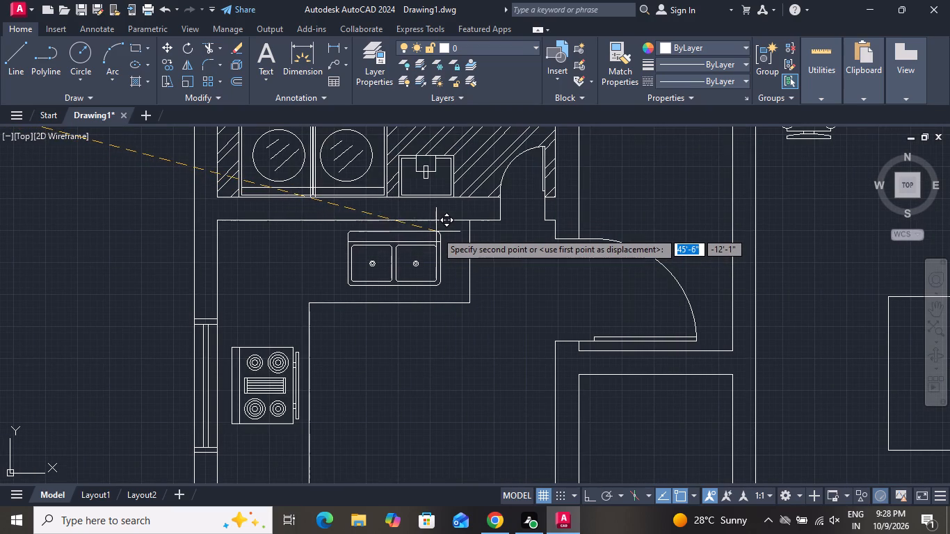
click(436, 234)
Draw a line closing the doorway between the kitchen and the hatched room, along the hatched room's south edge.
scroll(411, 289, up, 1)
scroll(411, 289, down, 3)
scroll(411, 289, up, 1)
scroll(411, 289, down, 1)
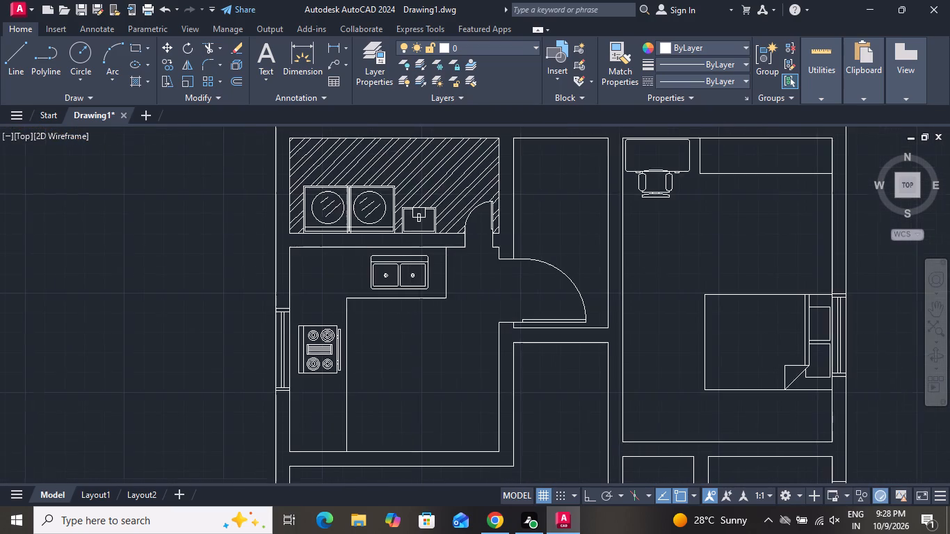
scroll(340, 309, down, 1)
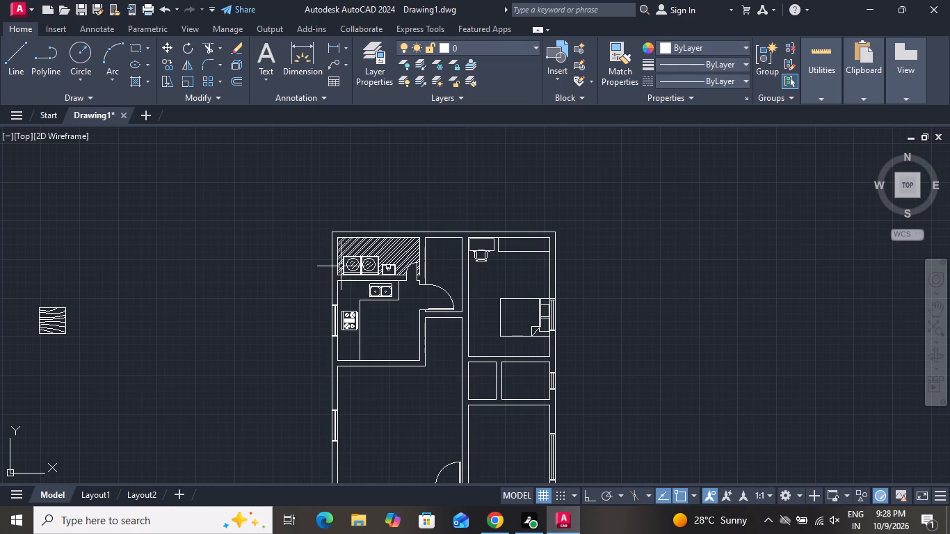
scroll(341, 266, down, 2)
scroll(328, 261, up, 3)
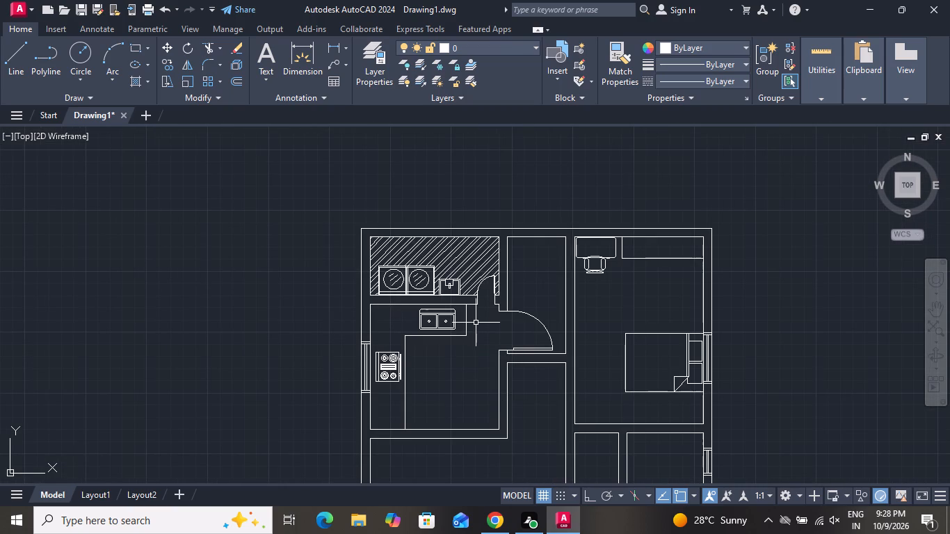
click(19, 70)
scroll(461, 283, up, 3)
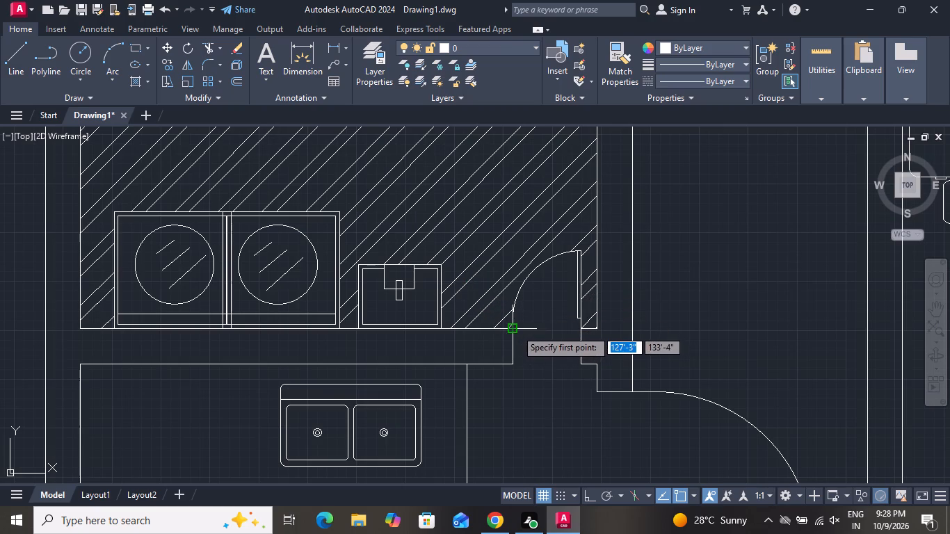
click(516, 330)
click(578, 325)
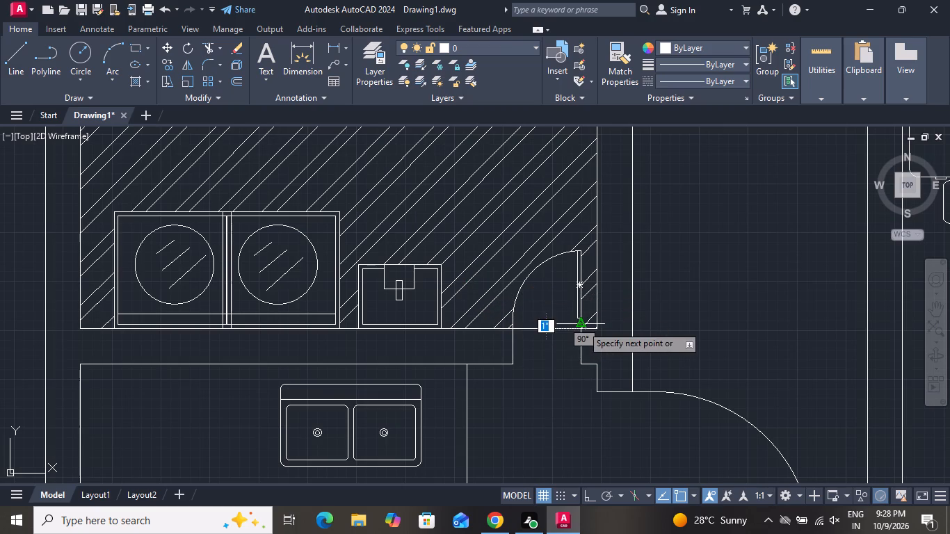
scroll(582, 325, up, 1)
right_click(582, 325)
click(603, 353)
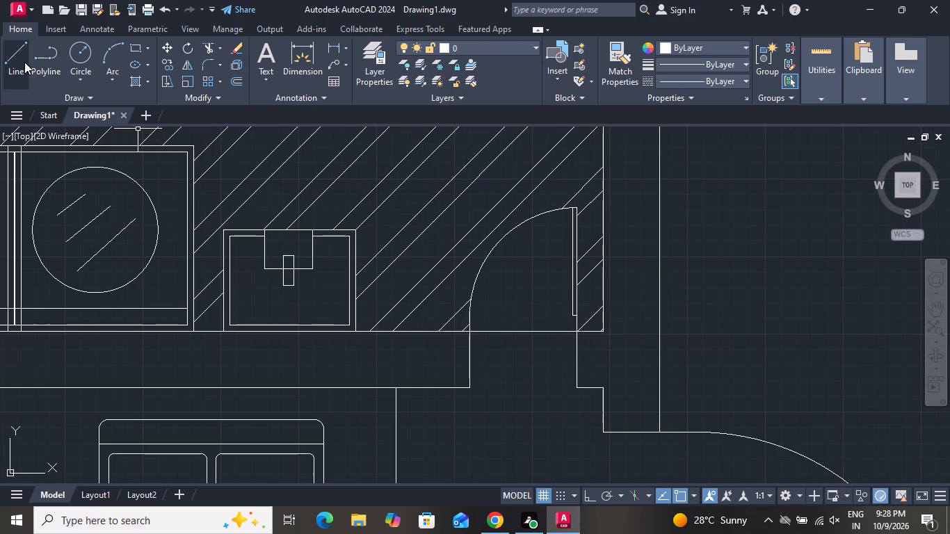
Draw a vertical line across the kitchen's east door opening, joining the wall corners on its kitchen side.
click(24, 62)
scroll(554, 314, down, 2)
scroll(555, 307, up, 1)
scroll(555, 307, down, 1)
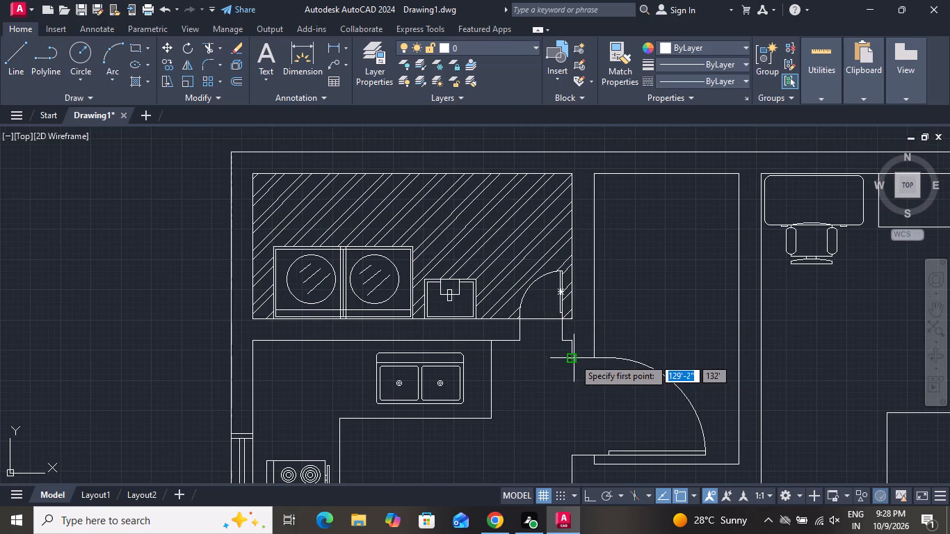
click(574, 358)
click(571, 455)
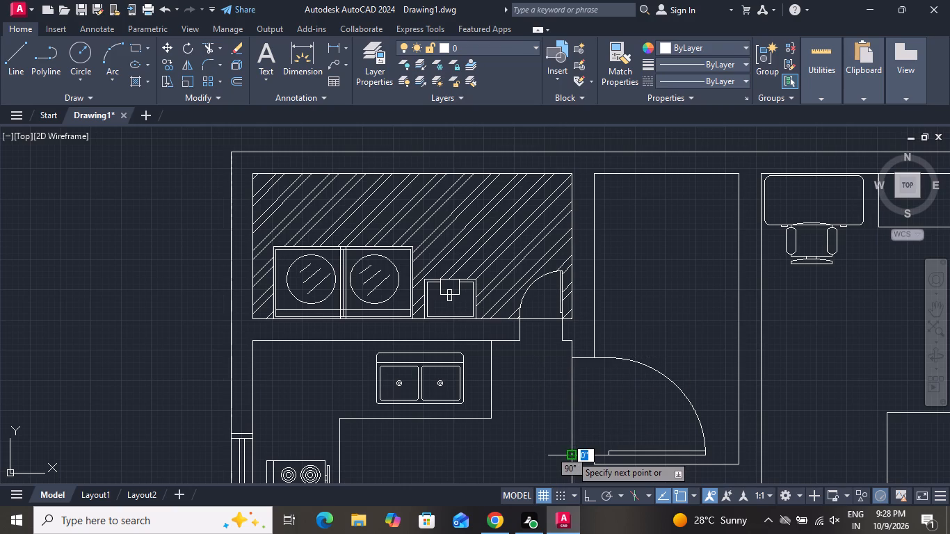
right_click(571, 455)
click(597, 323)
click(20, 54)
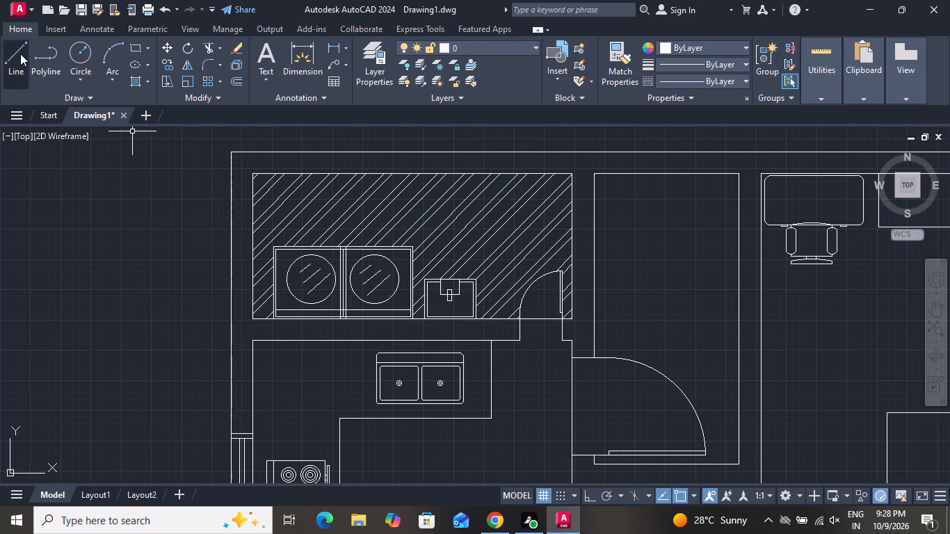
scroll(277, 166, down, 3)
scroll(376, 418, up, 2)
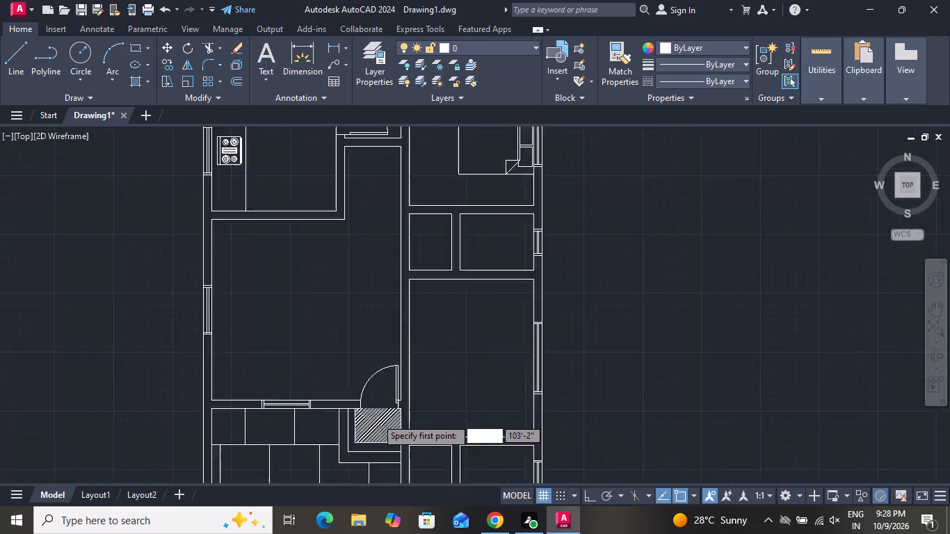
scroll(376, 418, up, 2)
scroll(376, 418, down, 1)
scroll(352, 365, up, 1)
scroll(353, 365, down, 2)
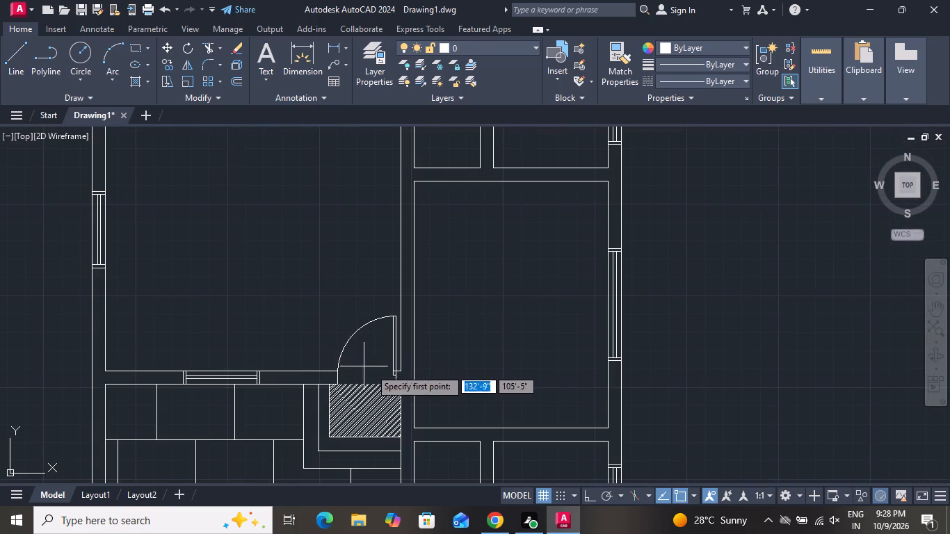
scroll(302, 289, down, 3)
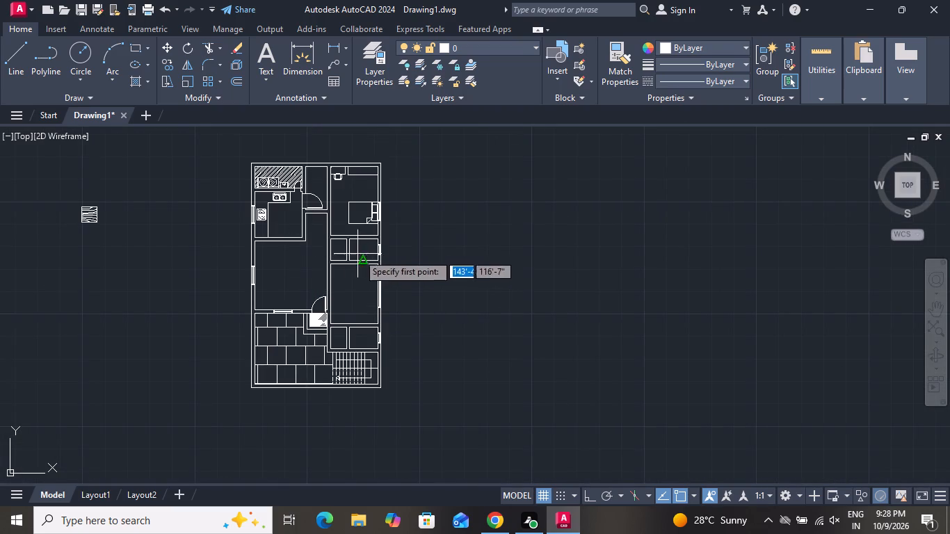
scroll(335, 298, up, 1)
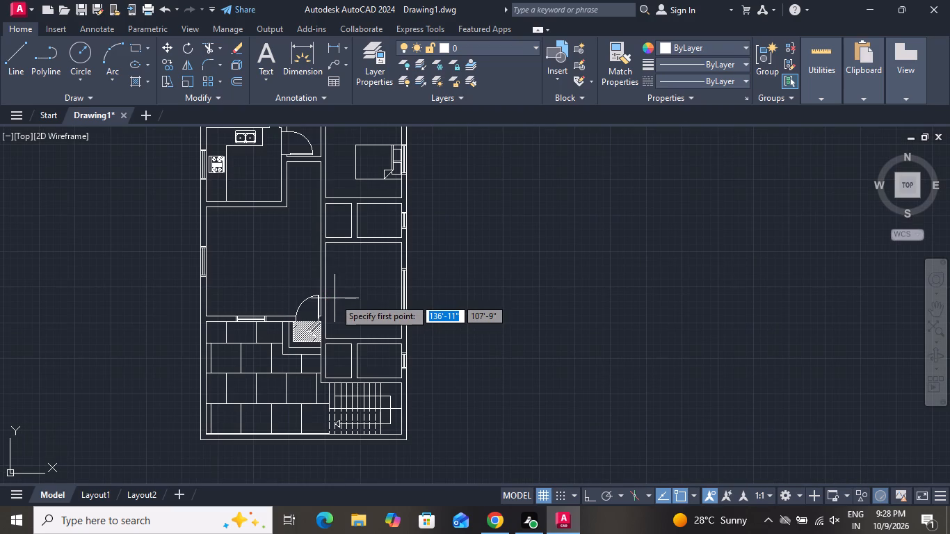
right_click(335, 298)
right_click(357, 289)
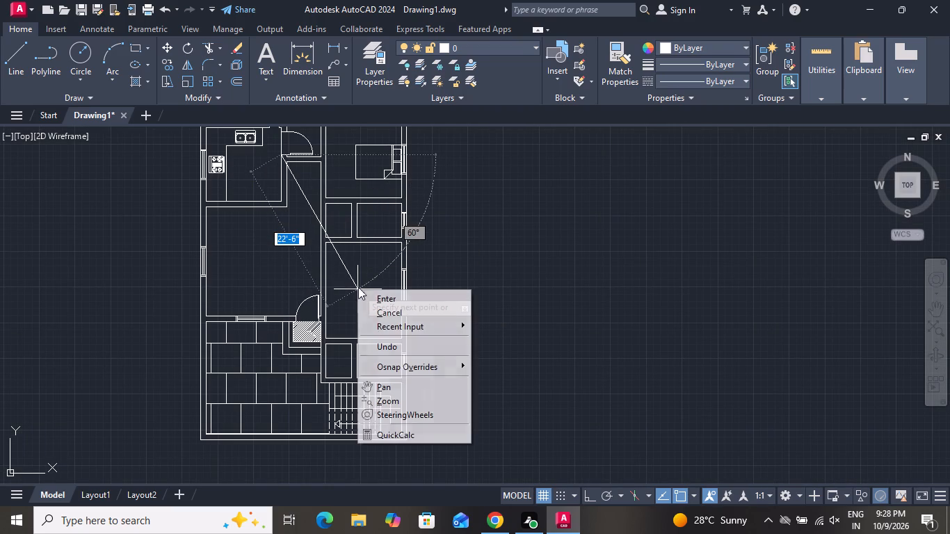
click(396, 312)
Place a Door - Imperial block from the architectural tool palette in the empty area east of the plan, then close the palette.
scroll(396, 312, down, 2)
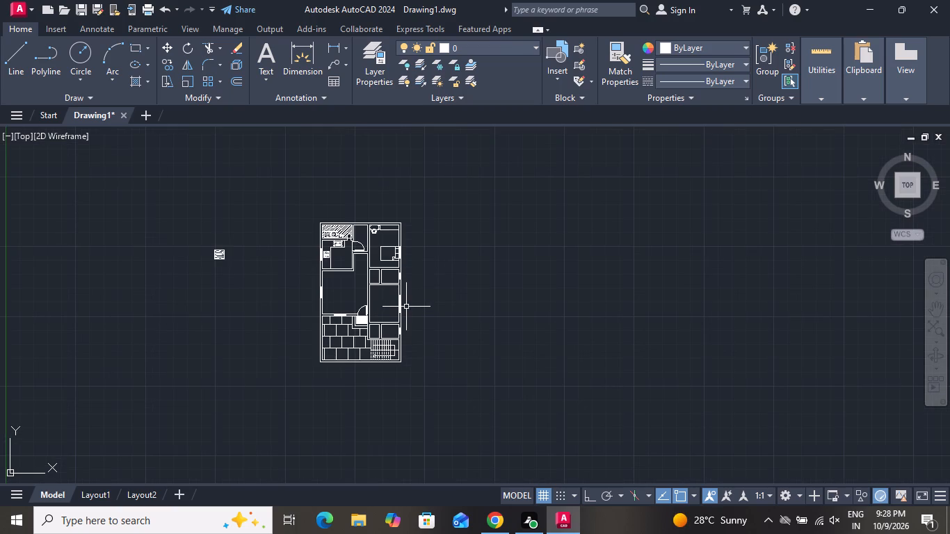
key(t)
key(p)
key(space)
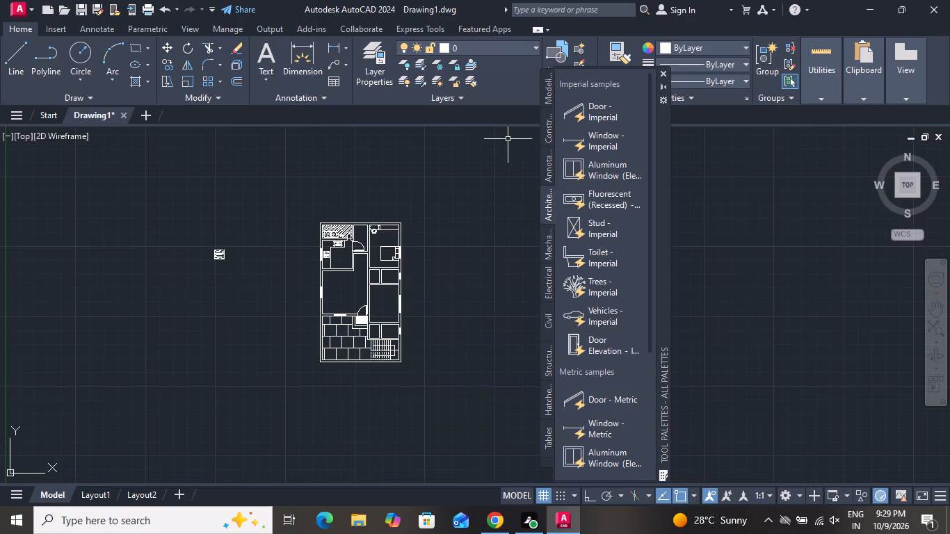
drag(573, 111, 451, 285)
click(665, 74)
Set the new door block's opening angle to fully open, with the leaf perpendicular to the opening.
scroll(462, 295, up, 2)
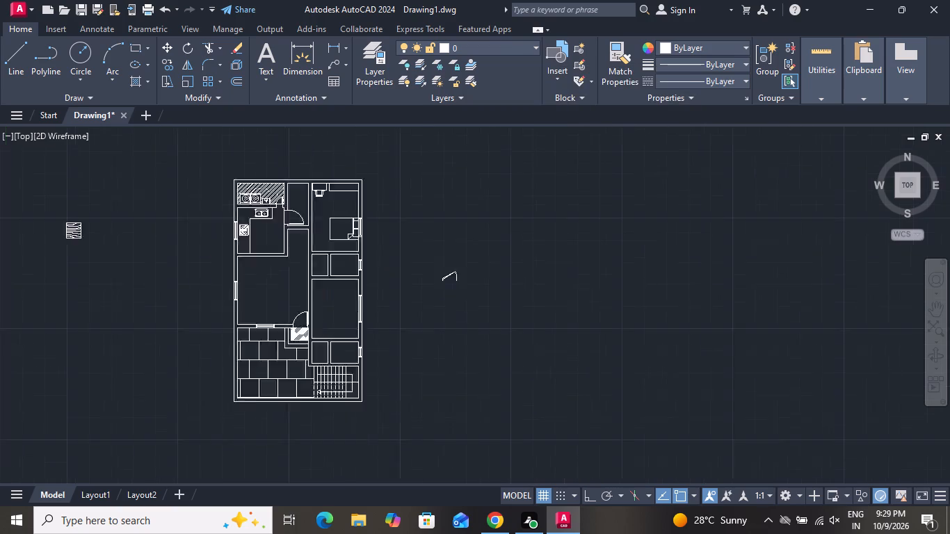
scroll(462, 295, up, 1)
scroll(417, 235, up, 4)
drag(530, 207, 526, 217)
click(491, 253)
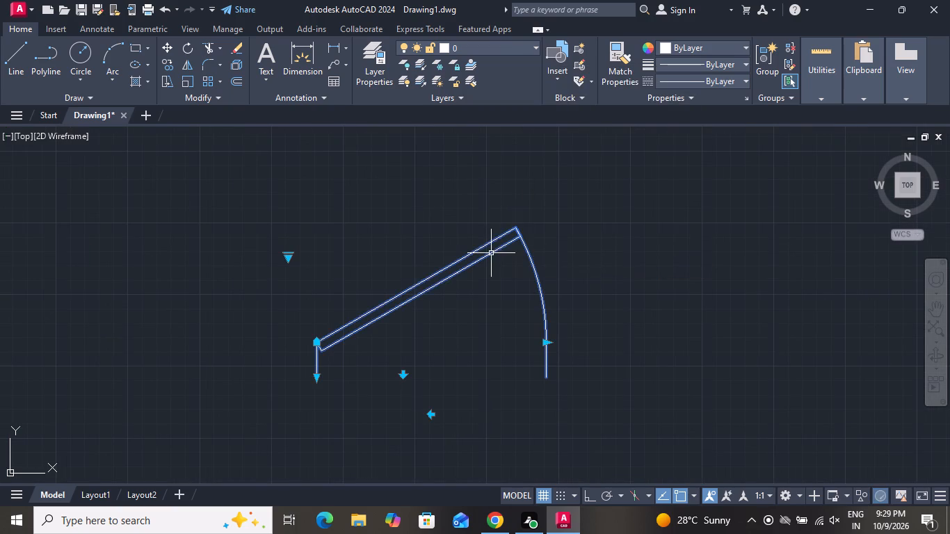
click(290, 261)
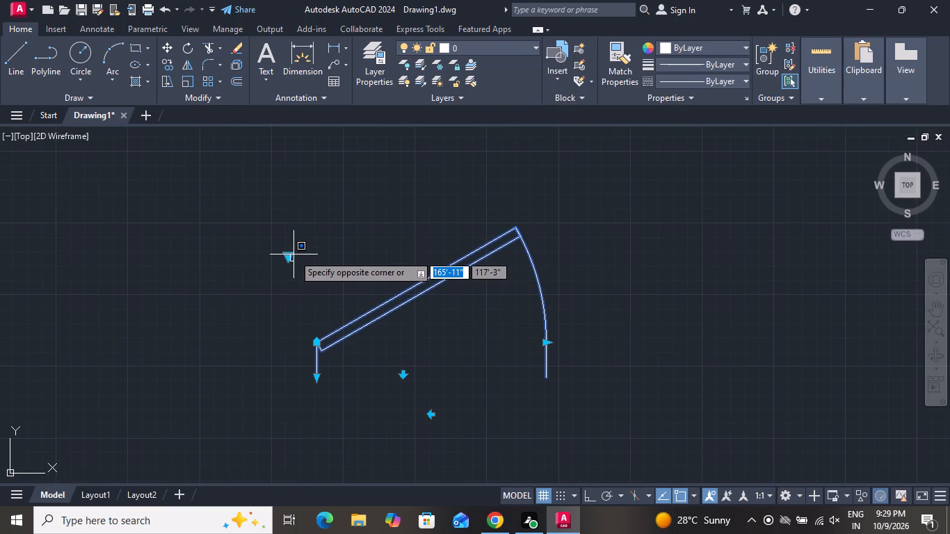
click(289, 255)
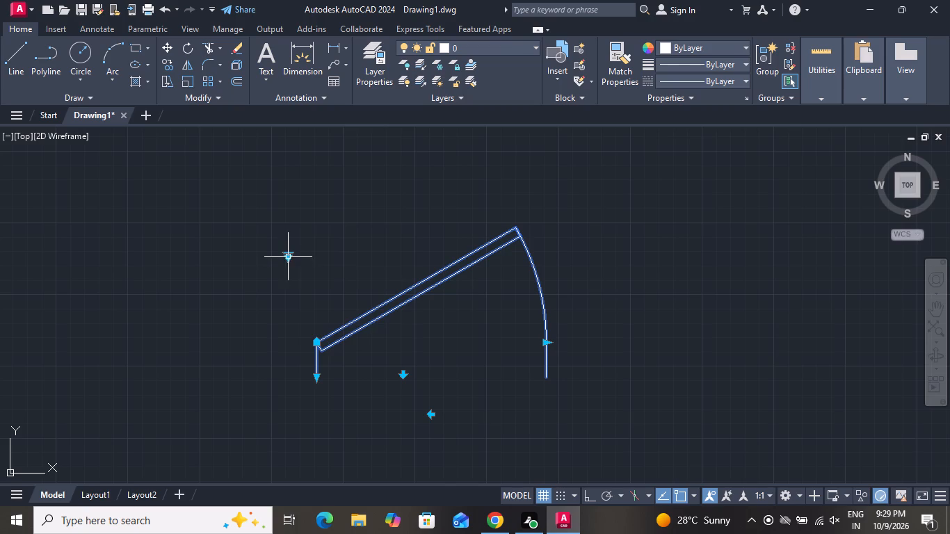
click(287, 255)
click(320, 309)
scroll(367, 260, up, 1)
scroll(367, 260, down, 3)
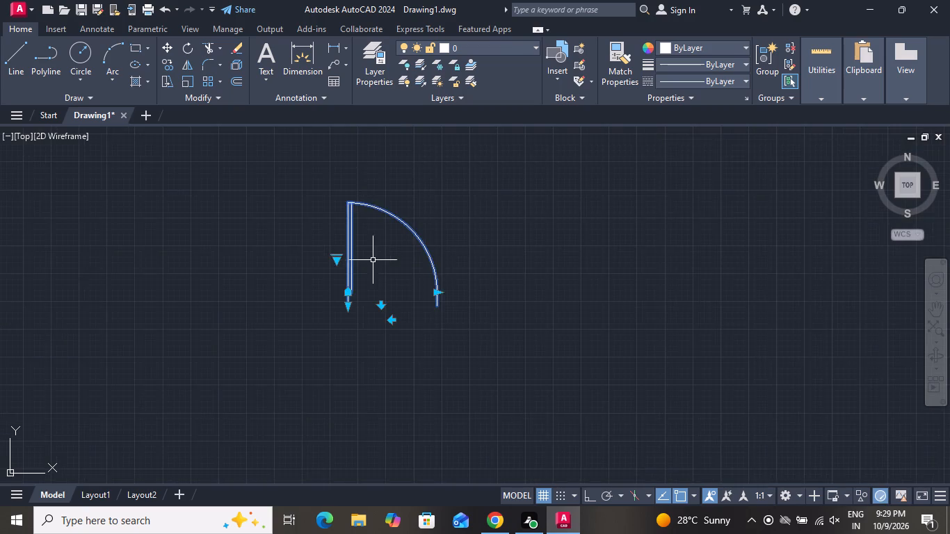
scroll(389, 262, down, 1)
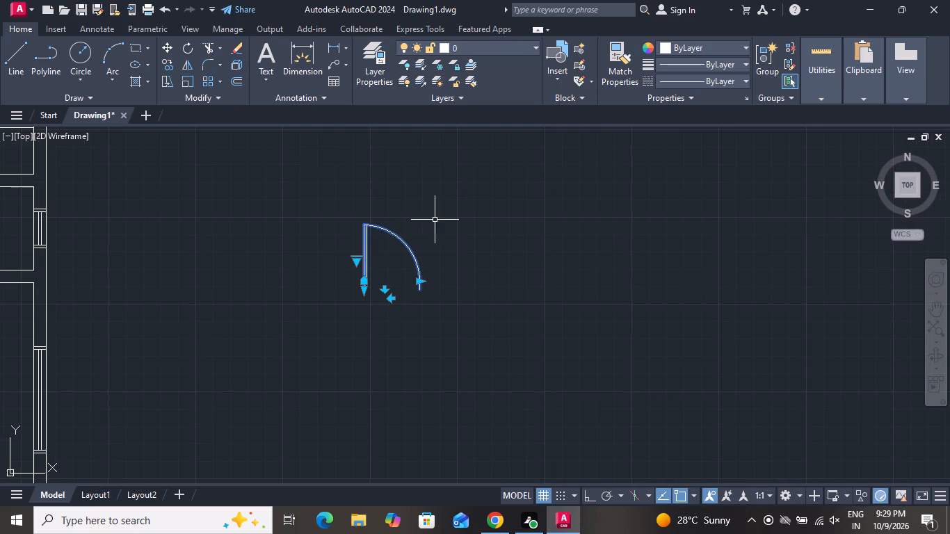
Mirror the door block across a horizontal line through its jamb base with ortho on, keeping the source block.
key(m)
text(i)
key(space)
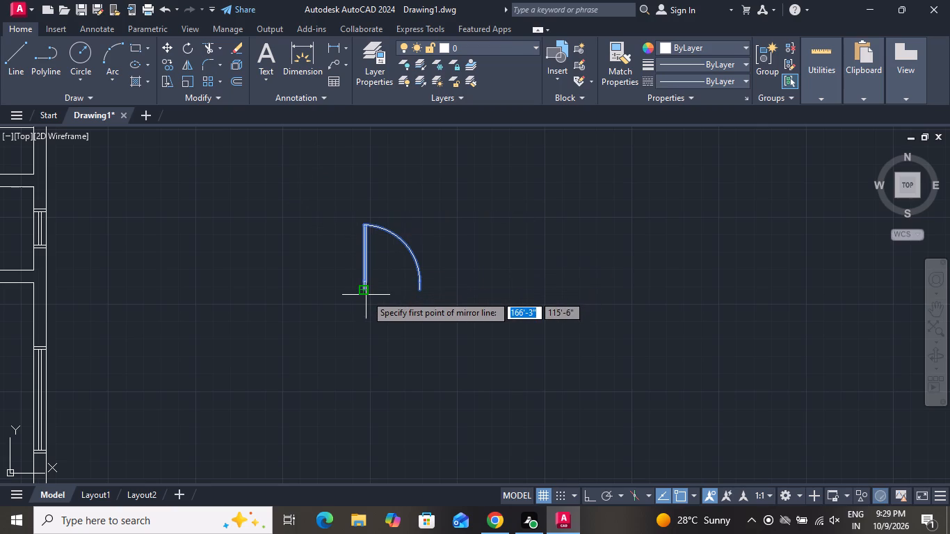
click(362, 289)
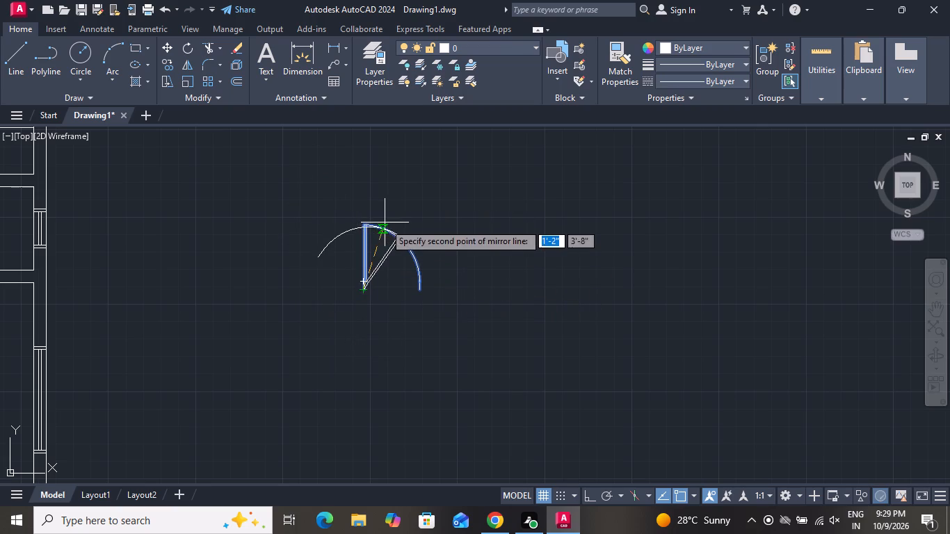
click(586, 496)
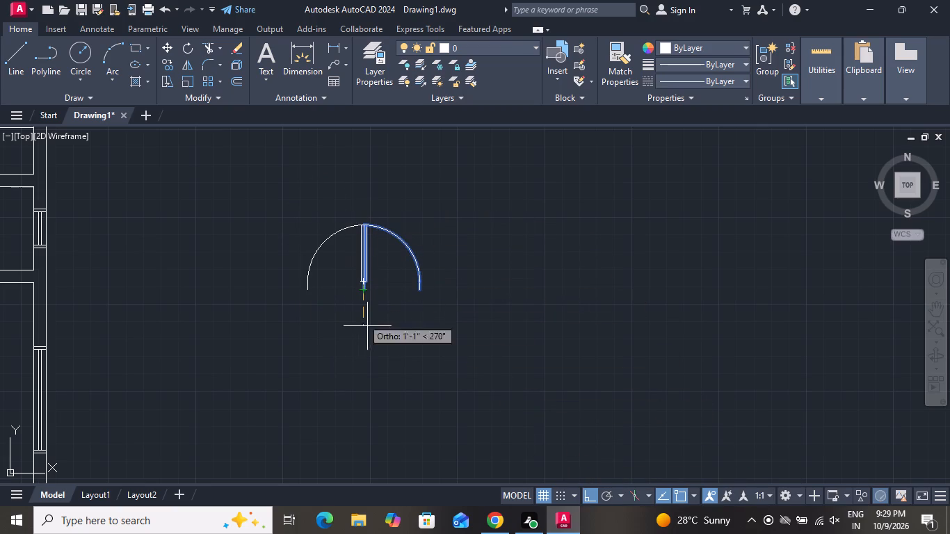
click(481, 307)
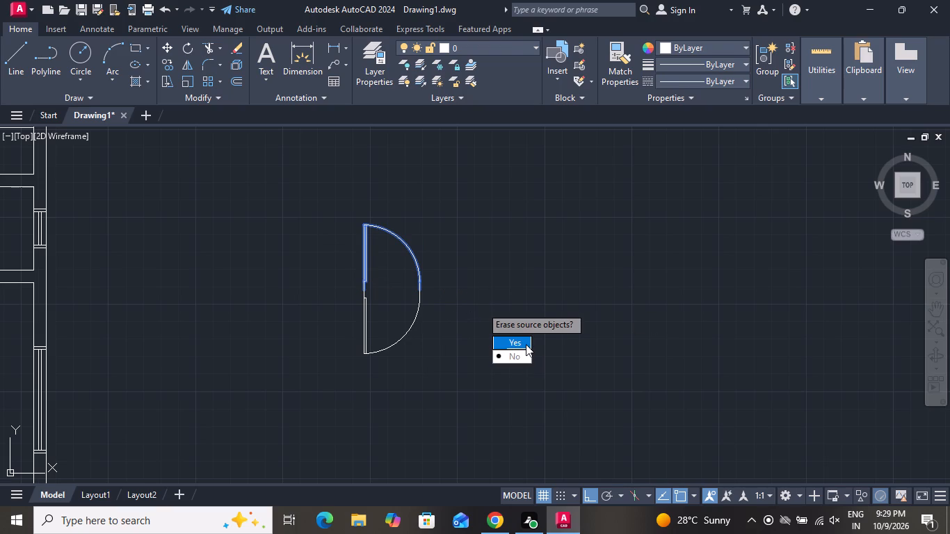
drag(524, 359, 481, 307)
Move both door blocks about 3'-1" west, closer to the plan.
drag(444, 289, 440, 307)
click(344, 344)
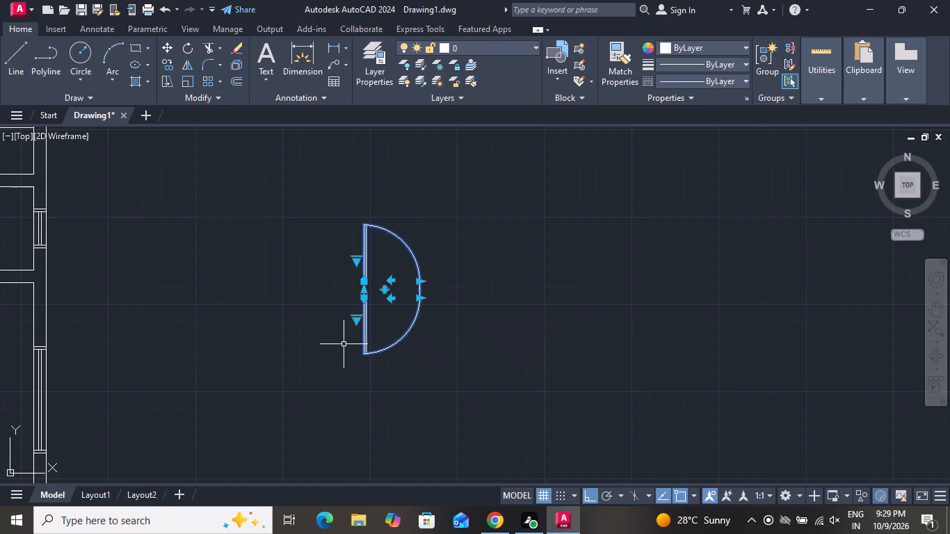
click(170, 46)
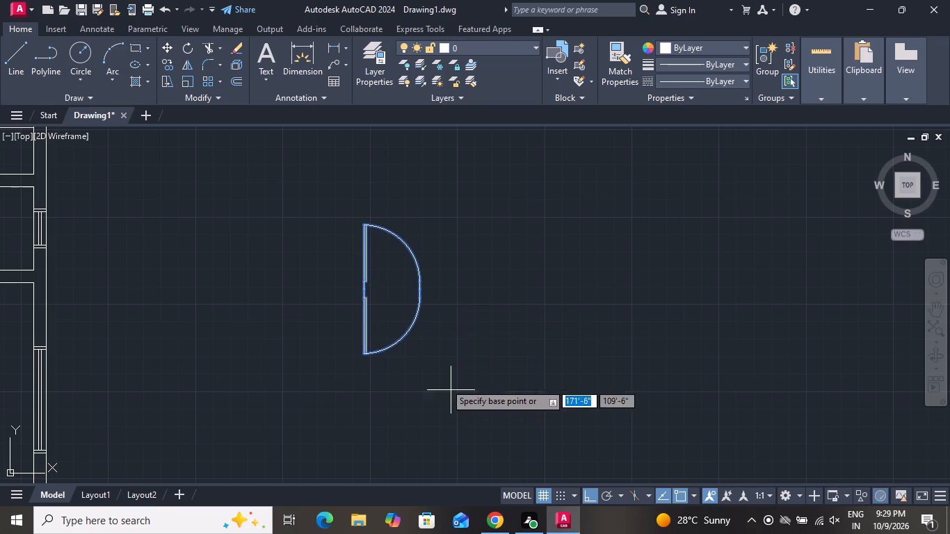
click(369, 291)
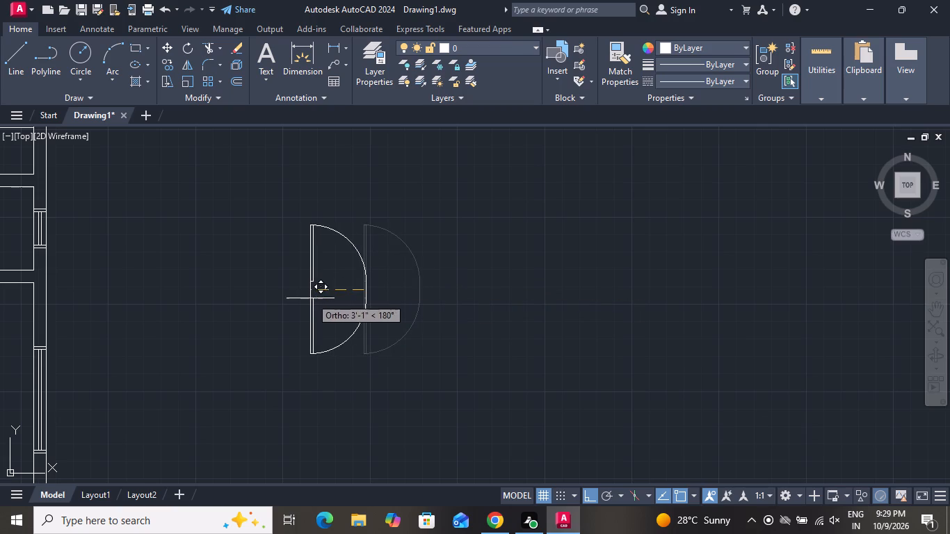
click(310, 298)
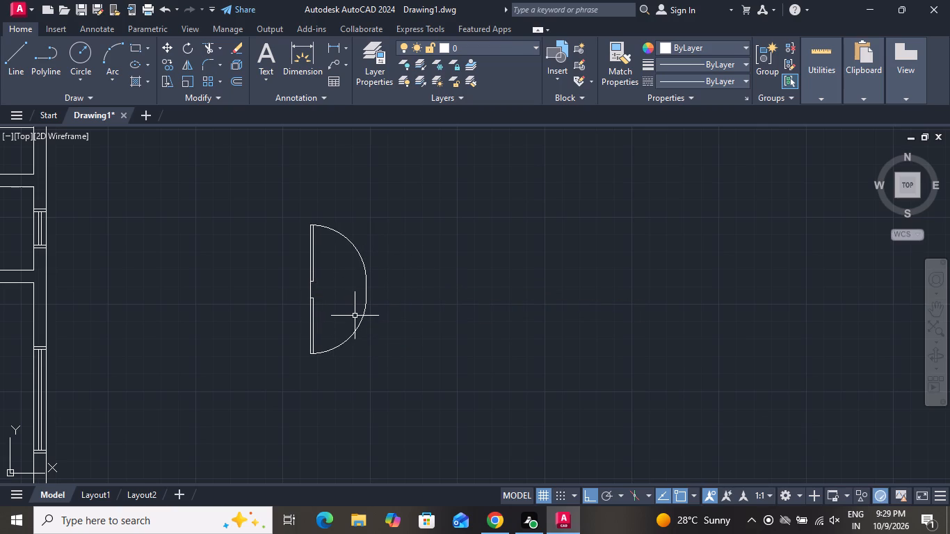
Move the mirrored, south-swinging door onto the bedroom's south wall near its west end, with ortho mode off.
click(362, 318)
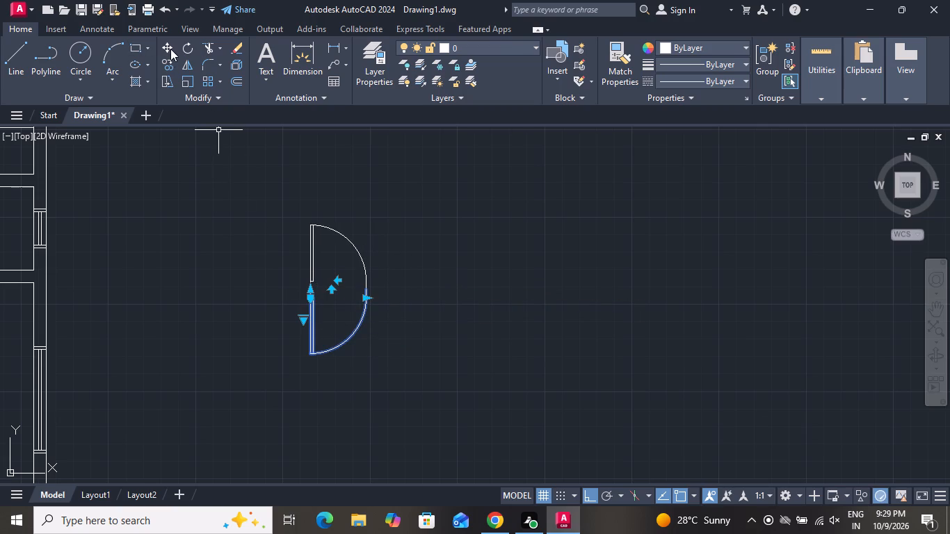
click(170, 49)
click(307, 290)
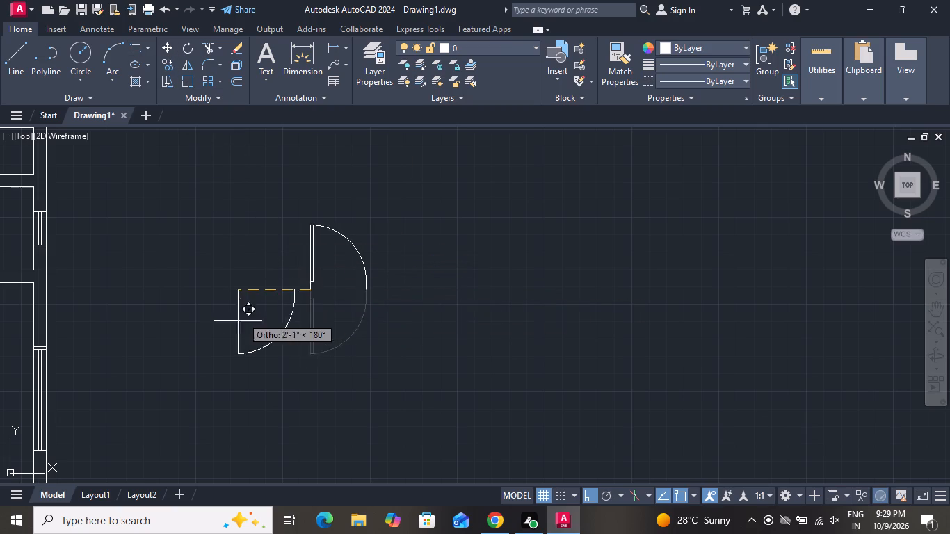
scroll(233, 331, down, 3)
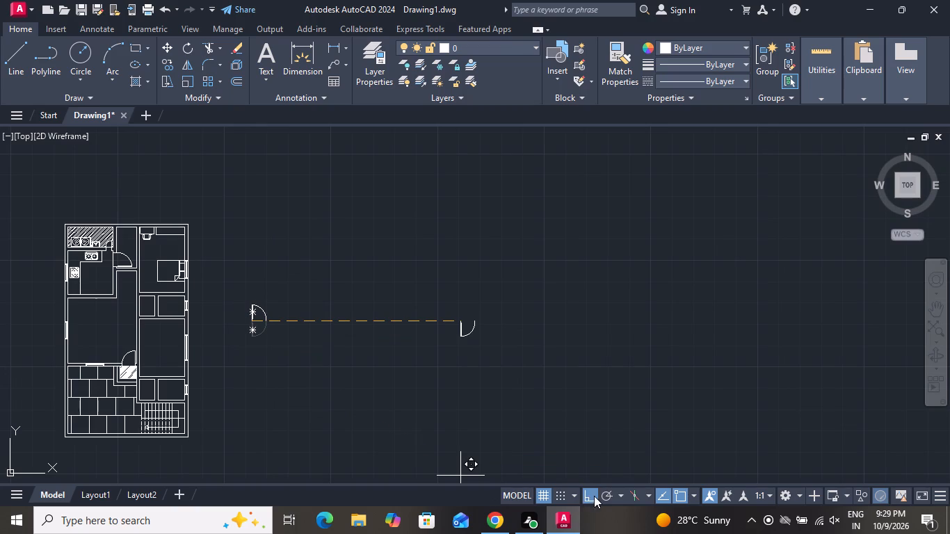
click(594, 496)
scroll(285, 351, down, 2)
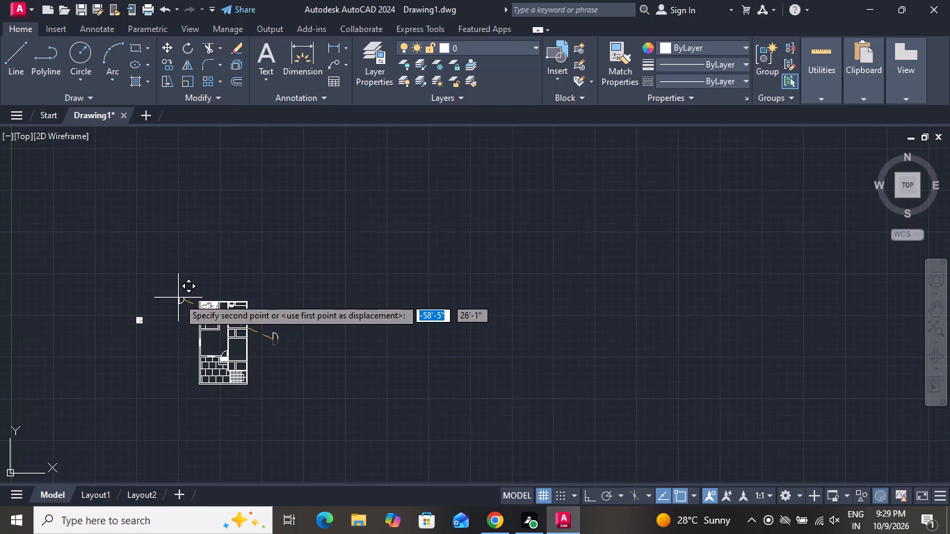
scroll(178, 298, up, 2)
scroll(333, 390, up, 3)
scroll(257, 377, up, 3)
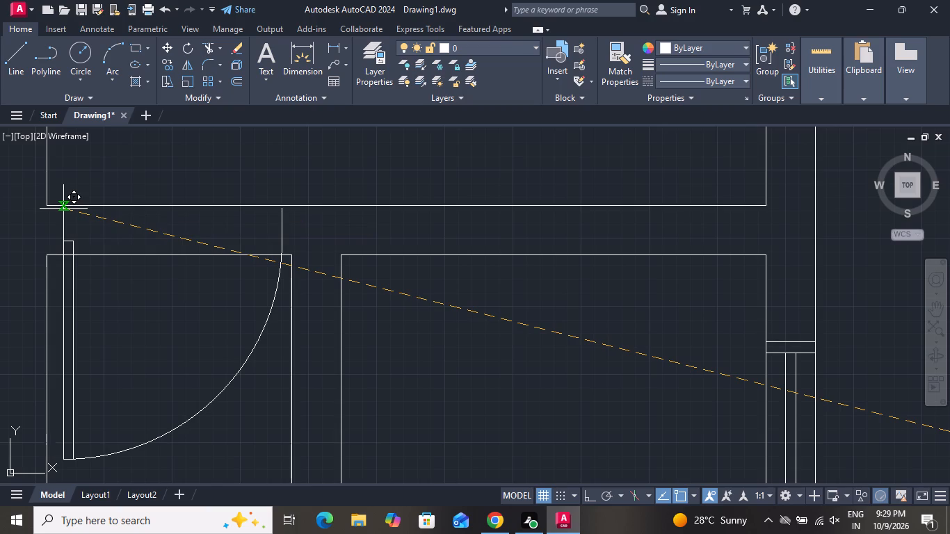
click(63, 209)
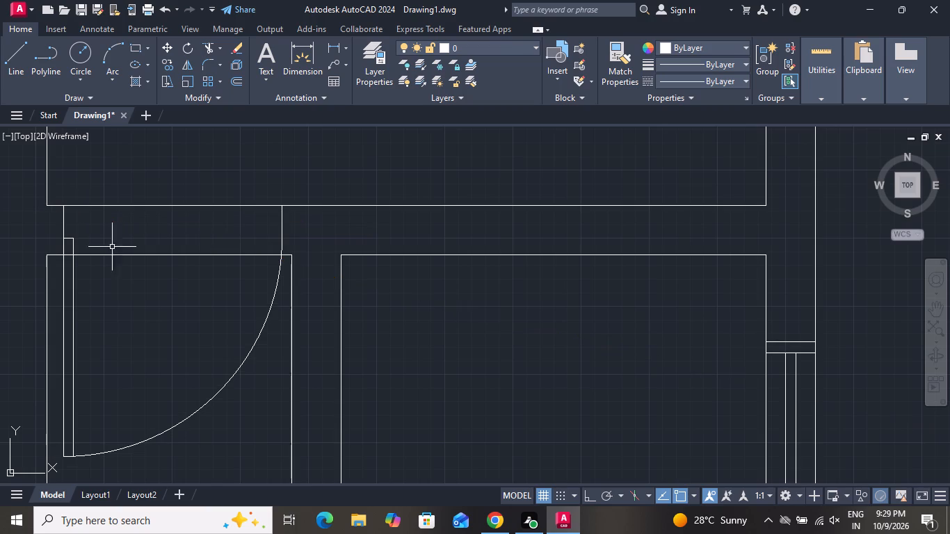
Trim both lines of the bedroom's south wall between the jambs of the placed door.
scroll(177, 292, down, 2)
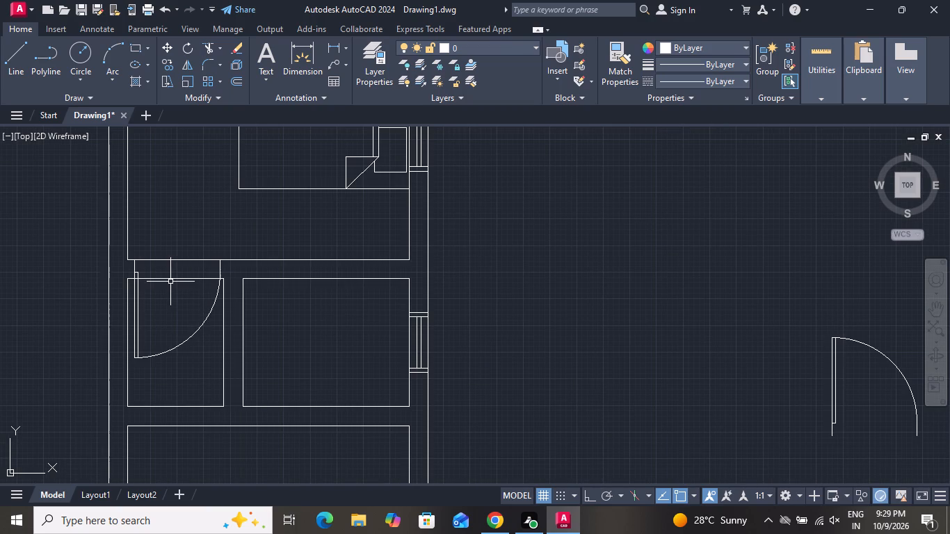
key(t)
text(r)
key(space)
key(space)
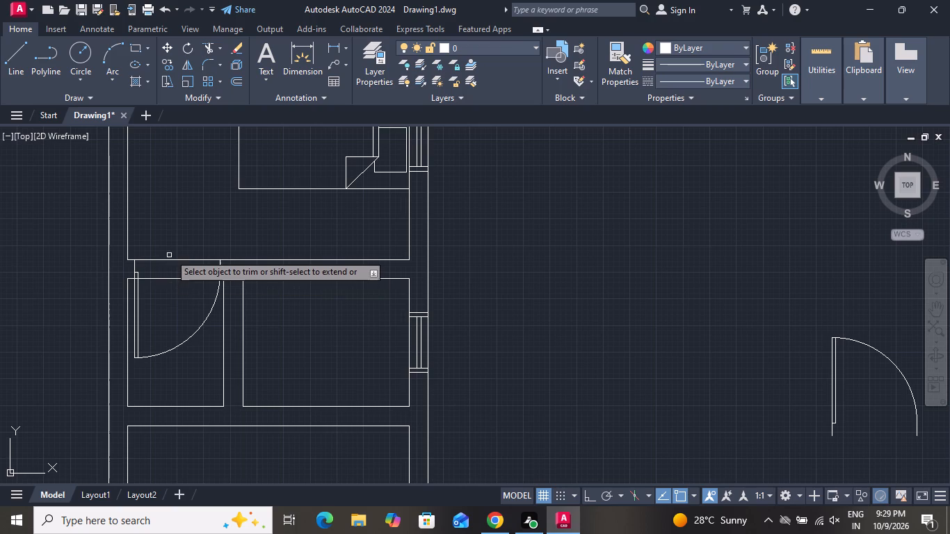
click(170, 248)
click(174, 298)
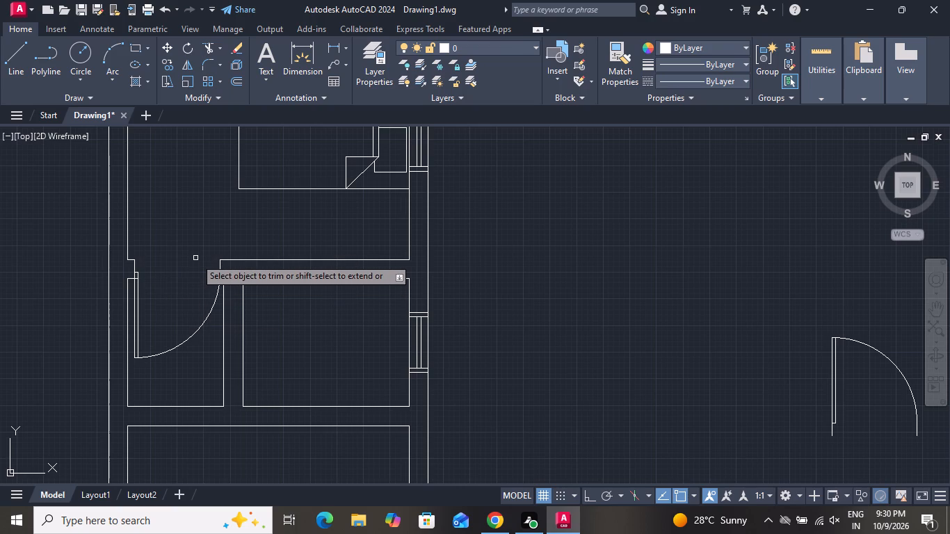
right_click(195, 258)
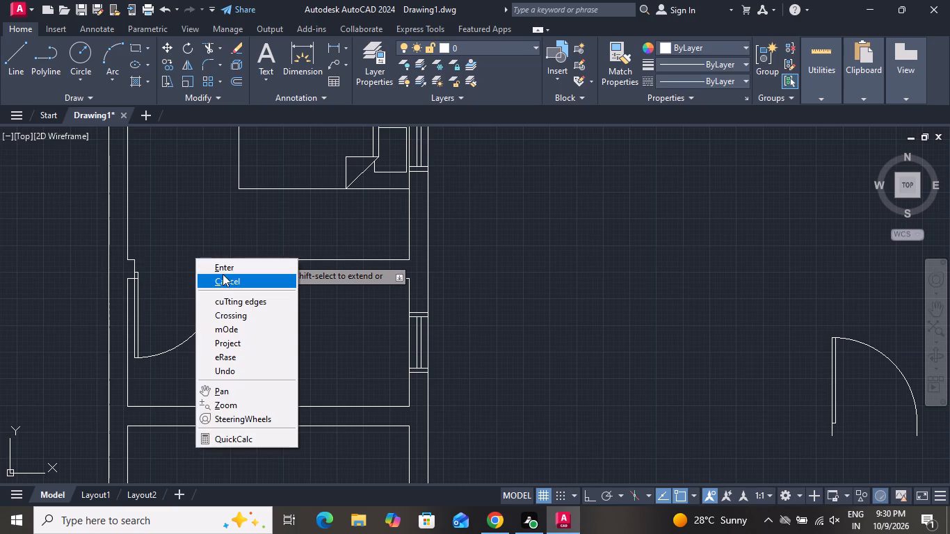
click(223, 274)
Rotate the remaining door block outside the plan 90° clockwise, with ortho mode on.
scroll(223, 268, down, 2)
click(502, 278)
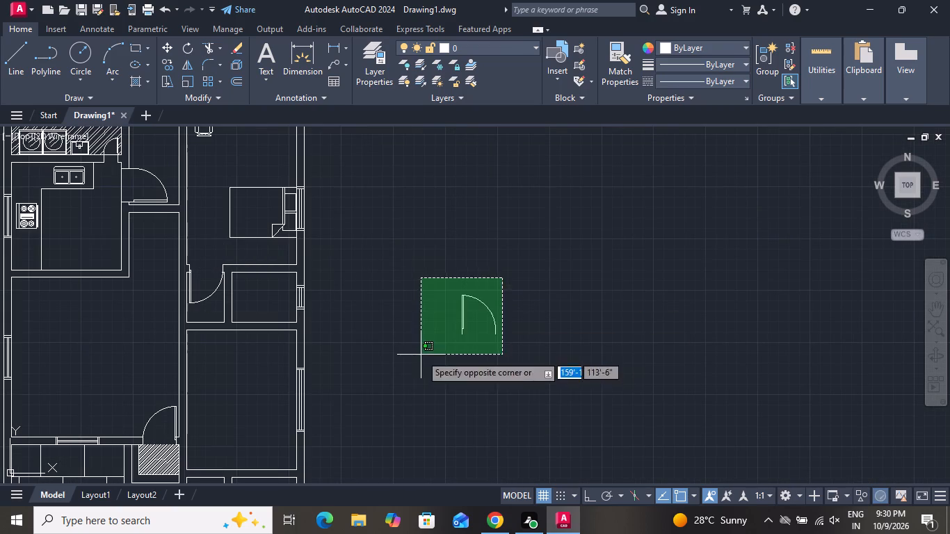
click(420, 357)
click(190, 46)
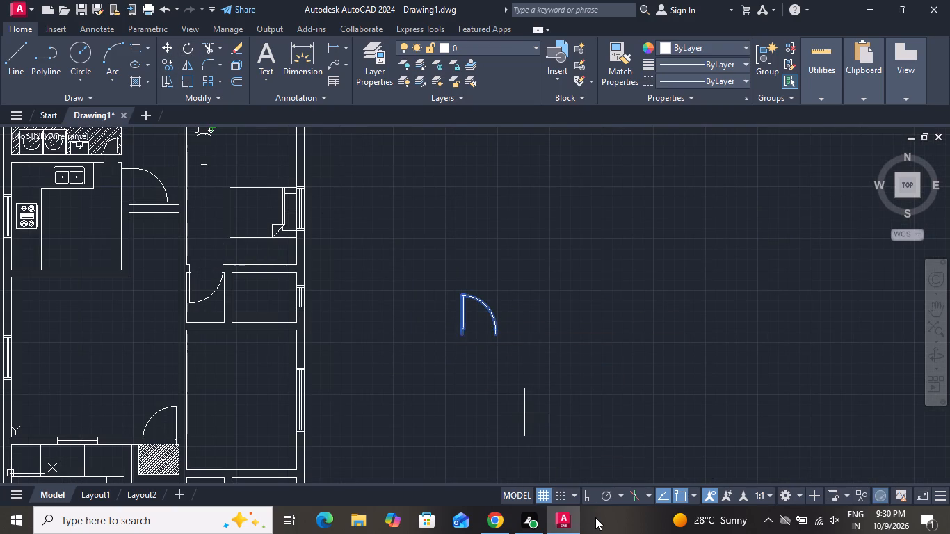
click(593, 496)
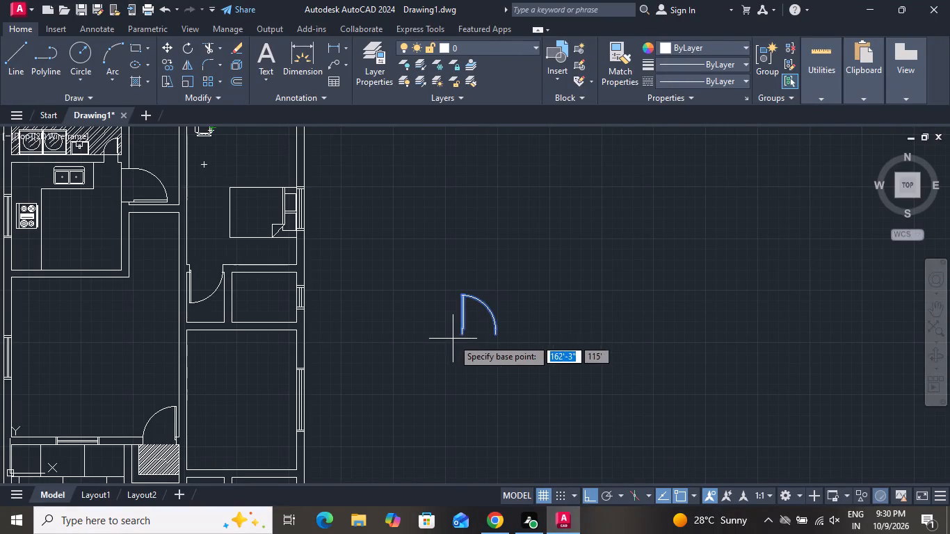
click(453, 339)
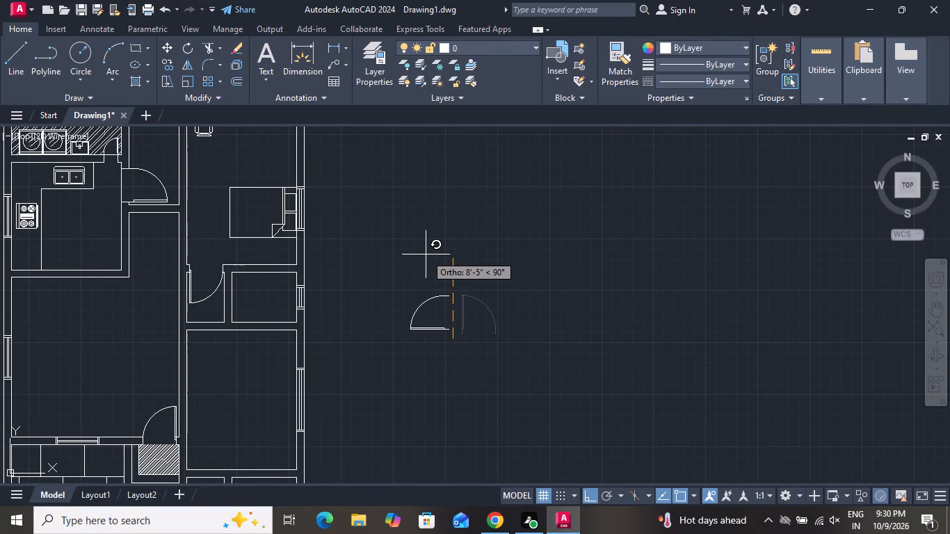
click(456, 411)
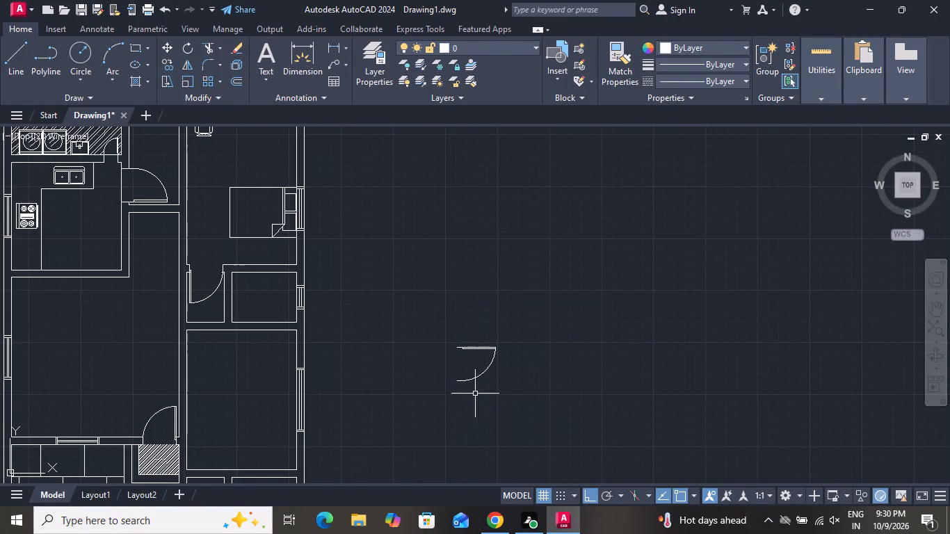
Move the remaining door block onto the west wall of the small windowed room near its north end, with ortho mode off.
drag(520, 344, 508, 373)
click(449, 417)
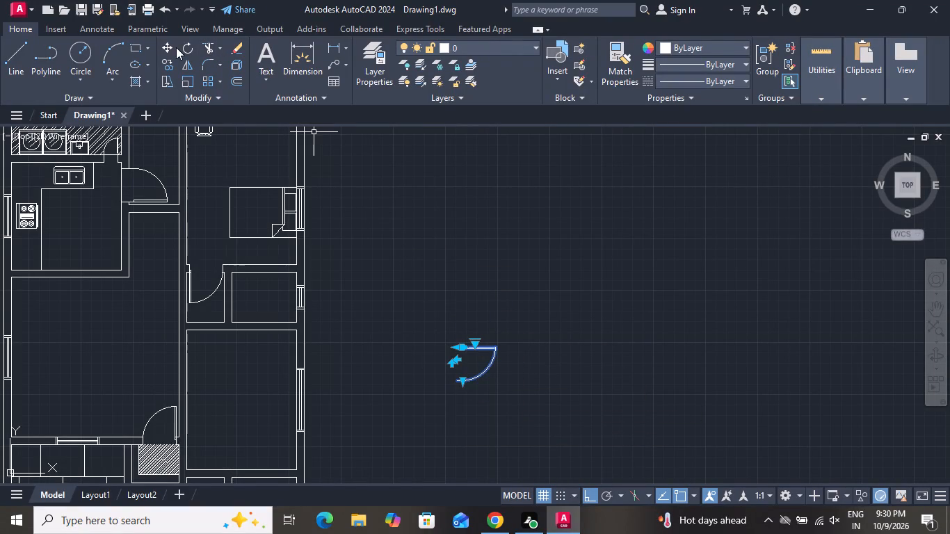
click(170, 47)
click(456, 344)
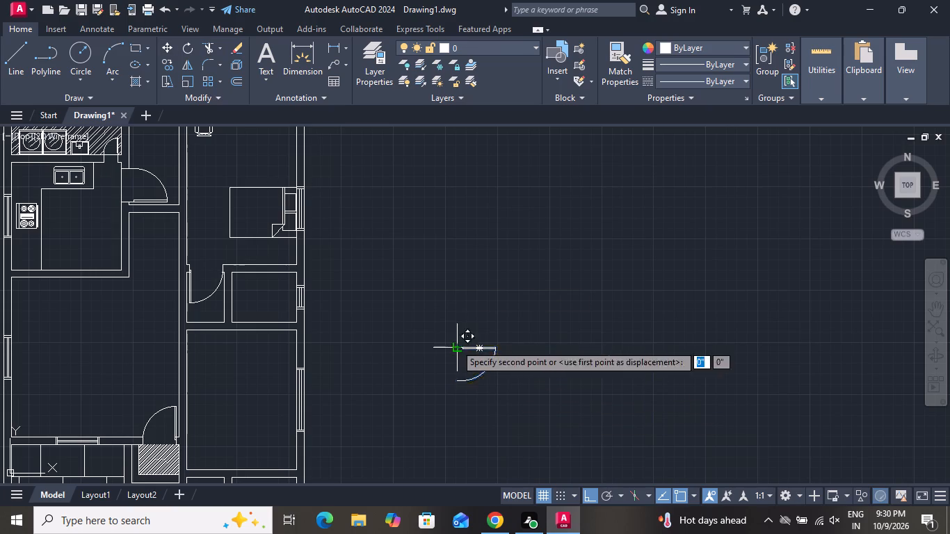
click(588, 498)
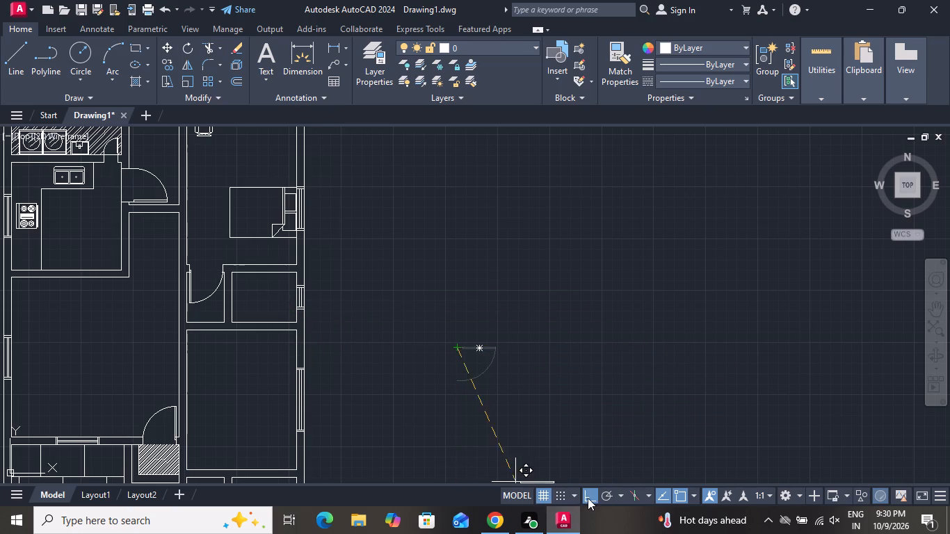
scroll(240, 316, down, 2)
scroll(241, 314, up, 4)
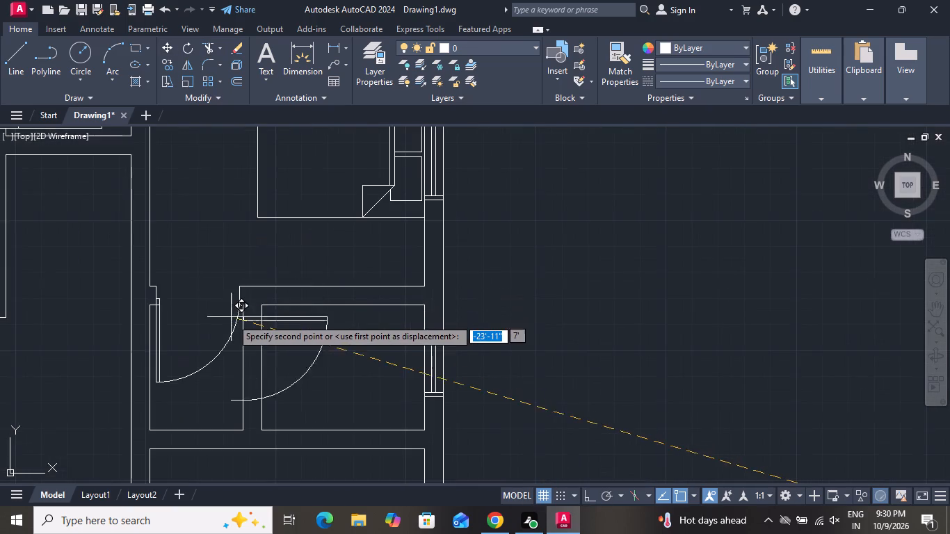
scroll(243, 323, up, 3)
scroll(261, 318, down, 3)
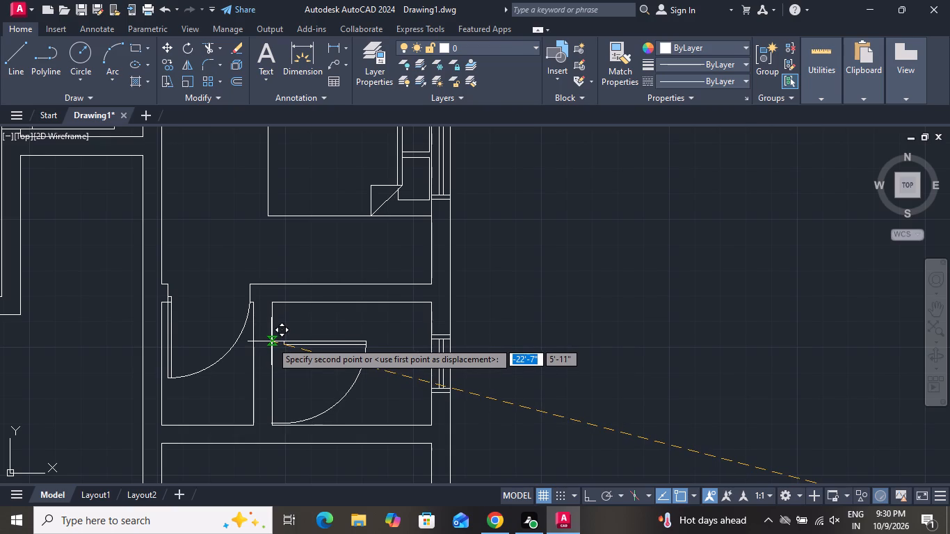
scroll(275, 347, down, 1)
scroll(275, 339, up, 3)
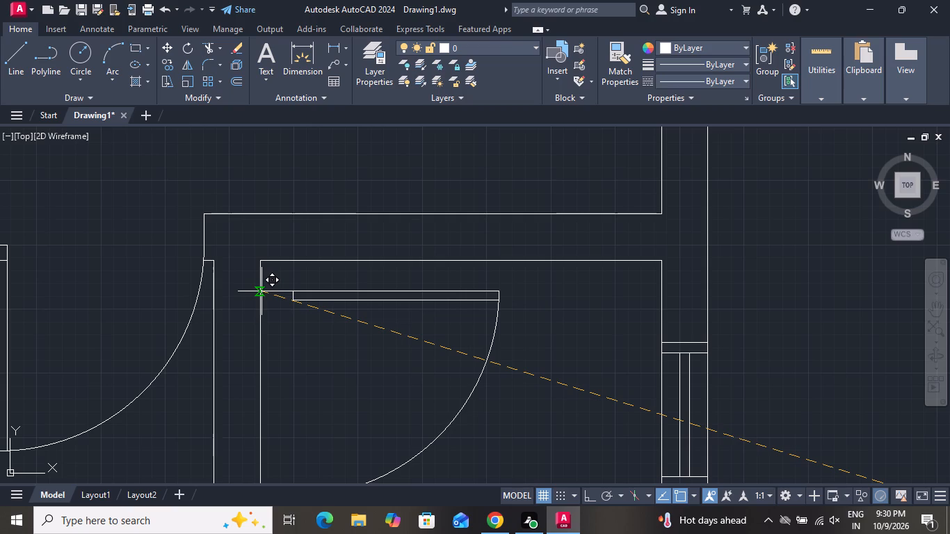
click(261, 291)
scroll(324, 344, down, 2)
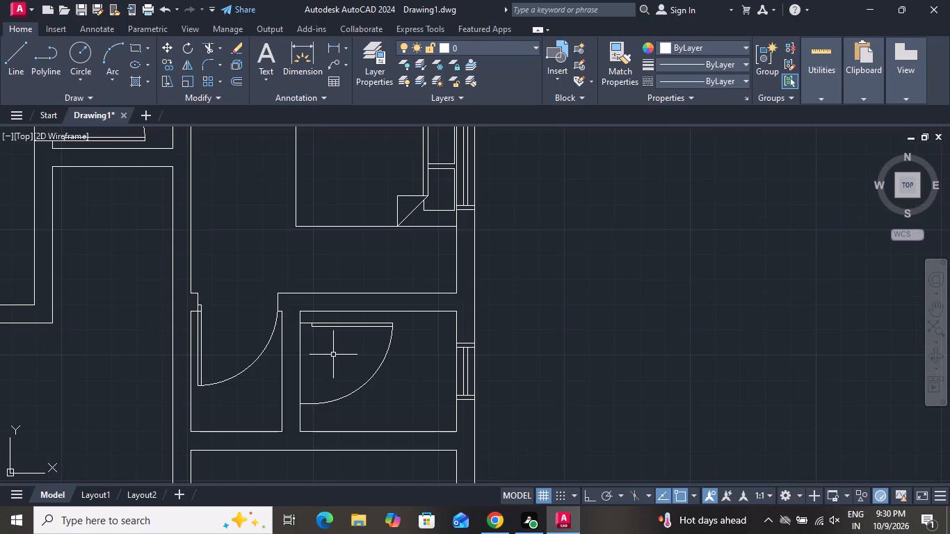
Scale down the bedroom's south-wall door by eye, using a base point on its leaf.
click(265, 348)
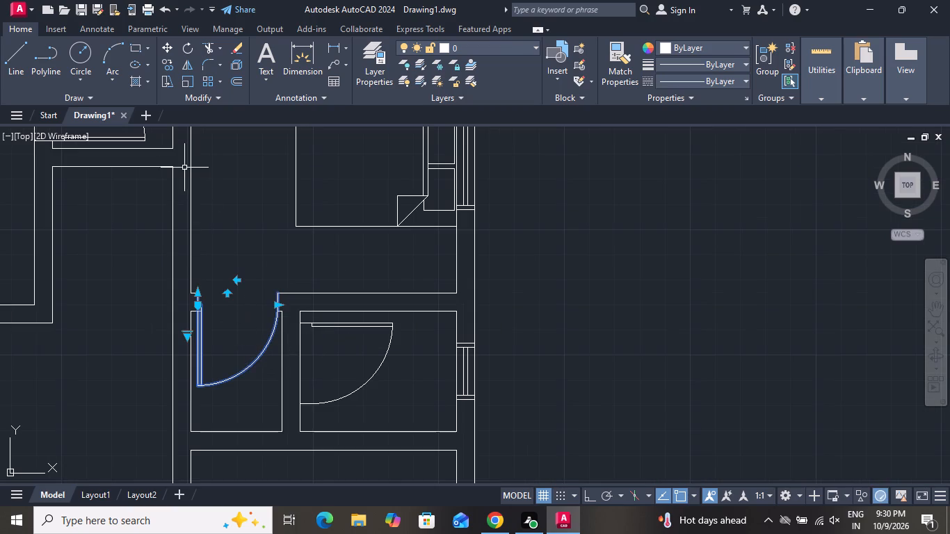
click(182, 85)
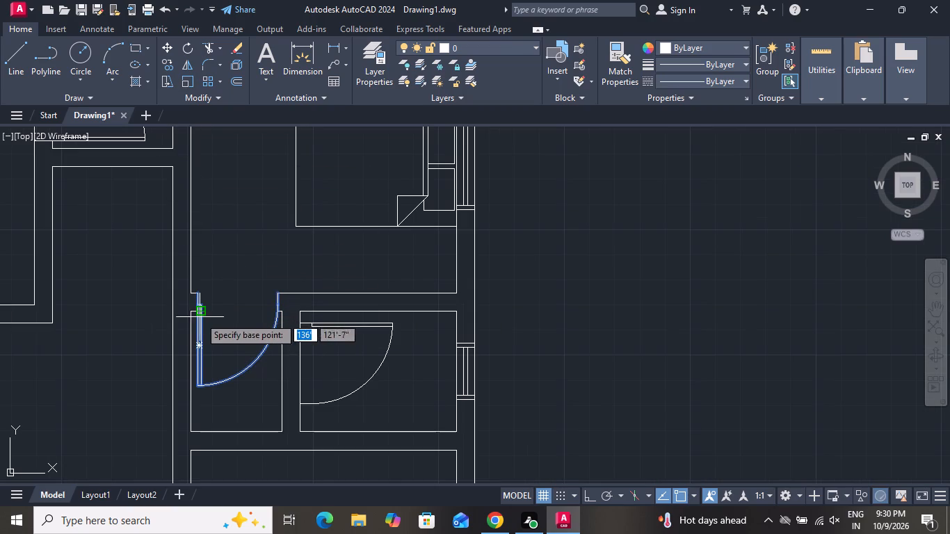
click(200, 350)
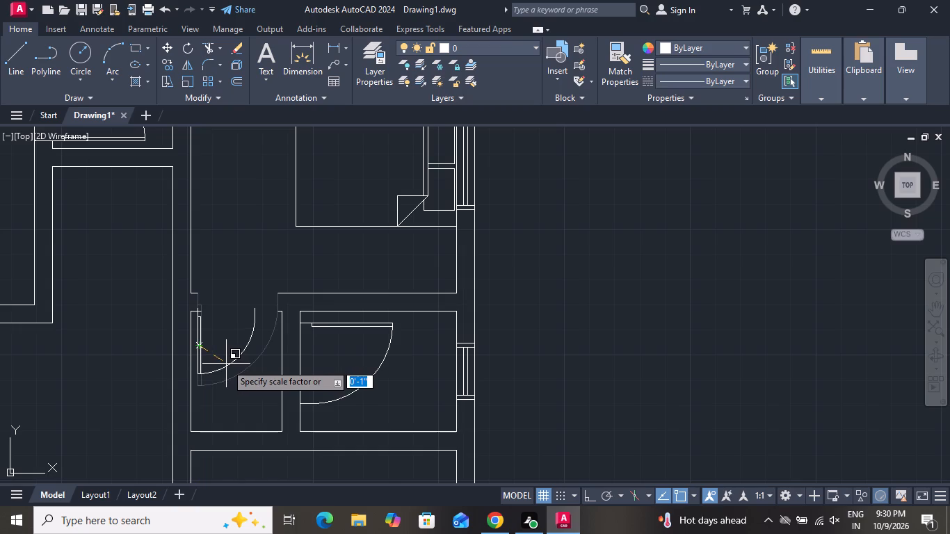
click(226, 364)
Move the reduced bedroom door slightly east and north within its wall opening.
click(249, 346)
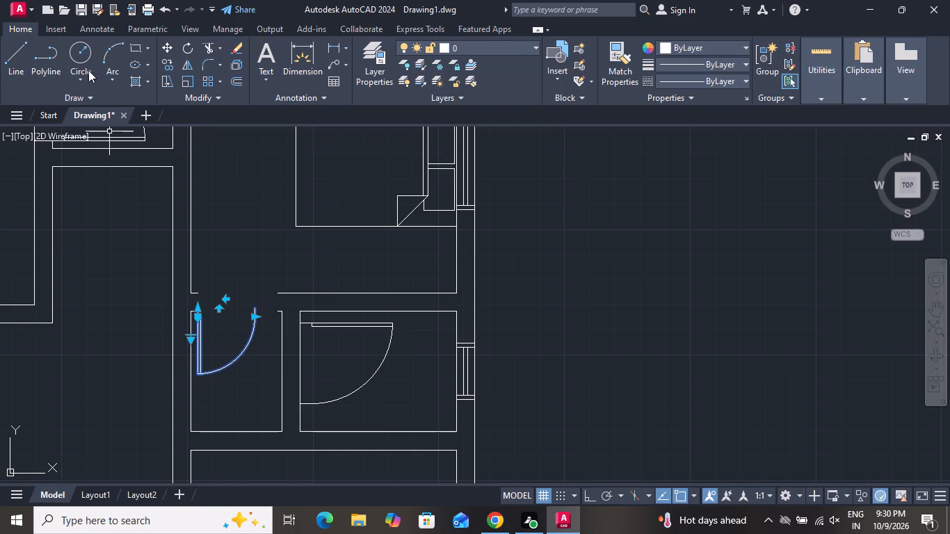
click(167, 49)
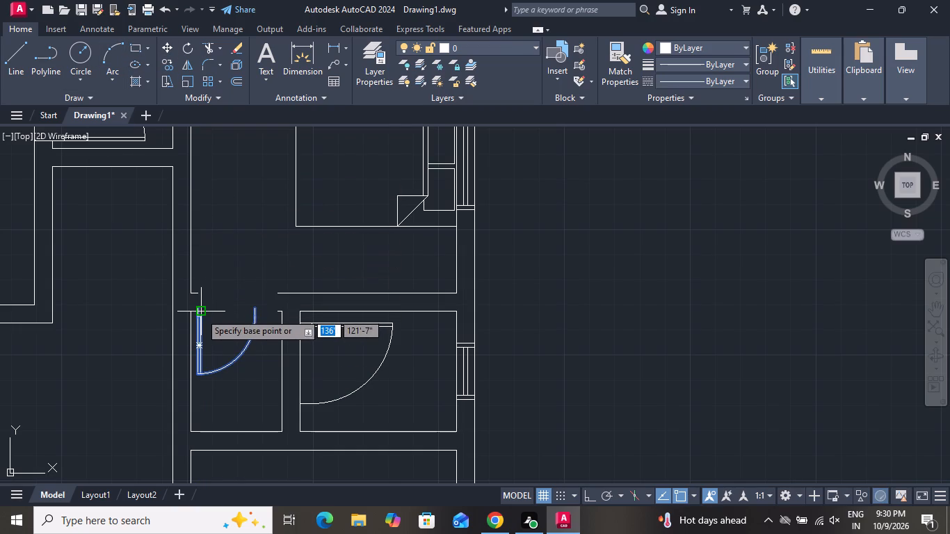
click(196, 313)
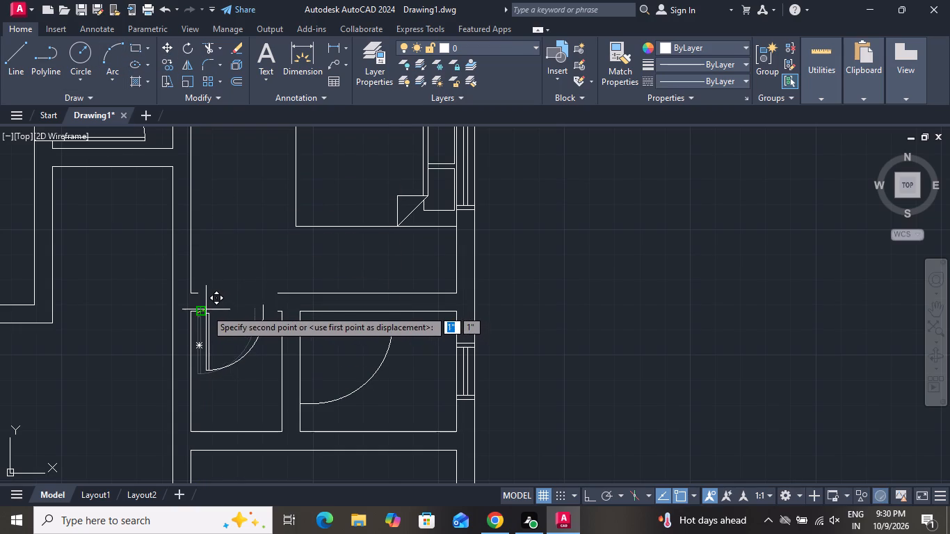
click(206, 309)
Extend the wall's south line to the reduced door's east jamb and its north line across the opening.
scroll(220, 297, up, 1)
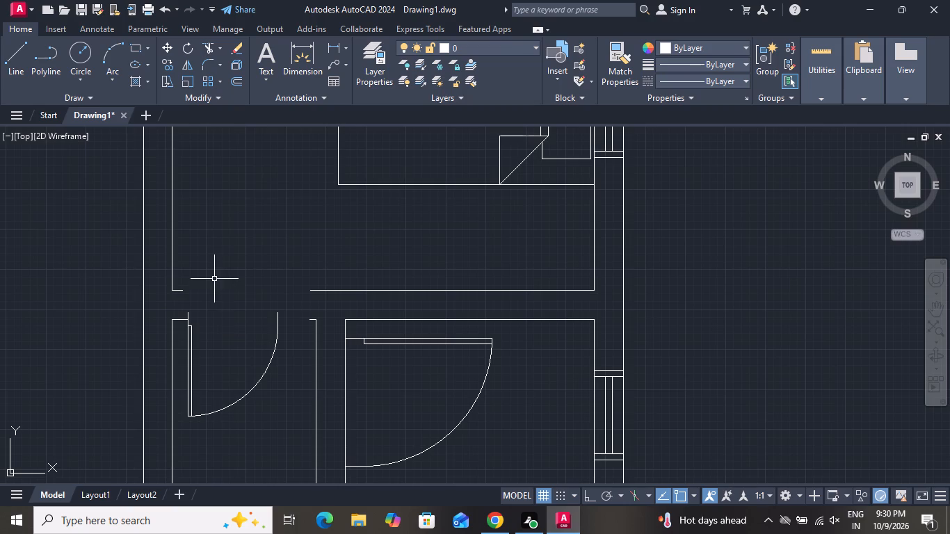
key(e)
key(x)
key(space)
key(space)
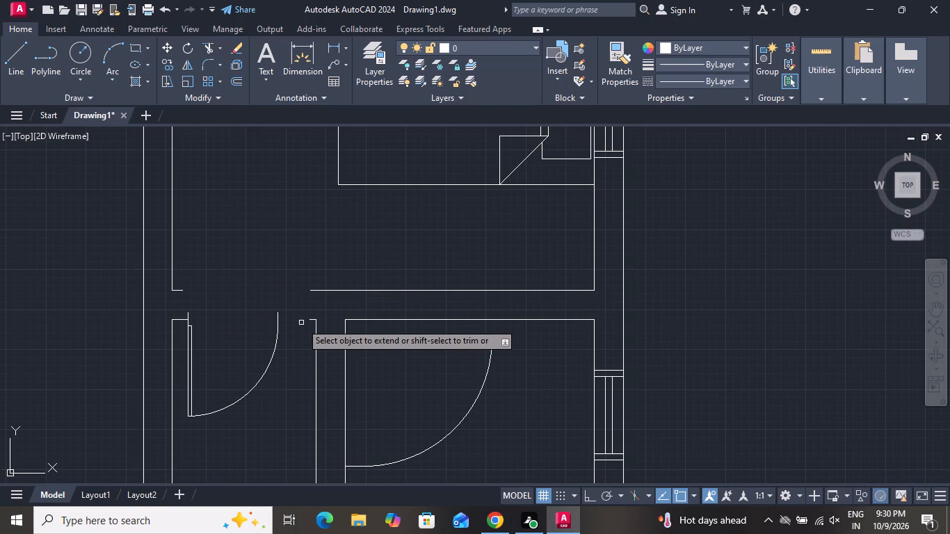
click(312, 319)
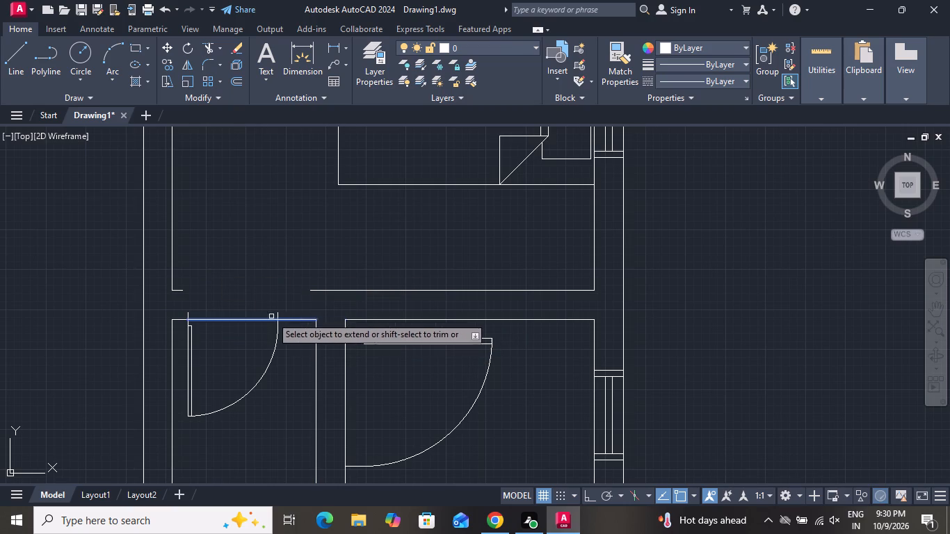
click(316, 291)
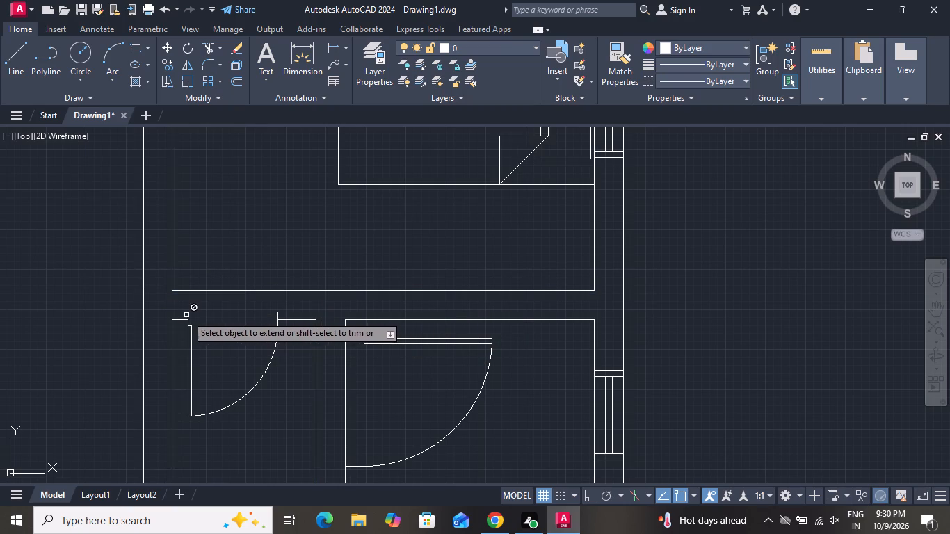
scroll(188, 316, up, 4)
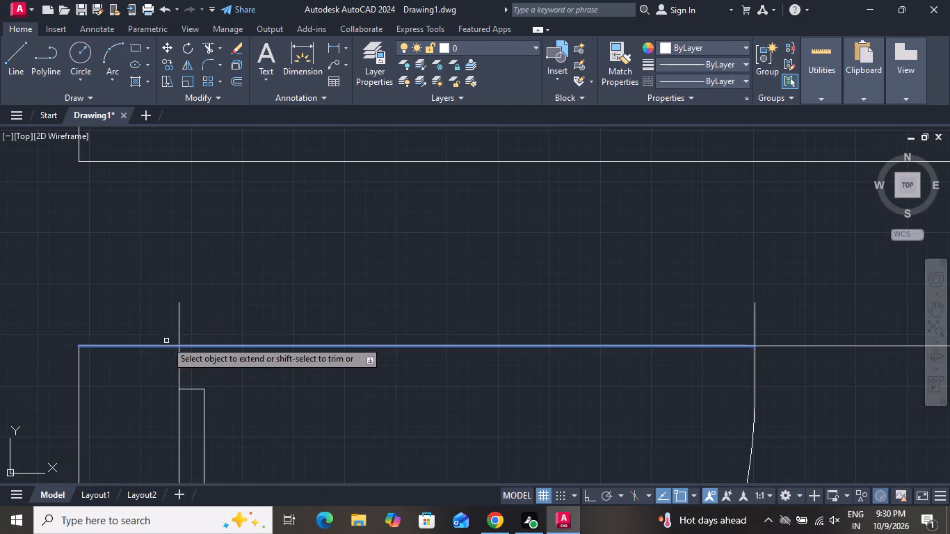
scroll(207, 288, up, 1)
scroll(208, 288, down, 2)
right_click(250, 304)
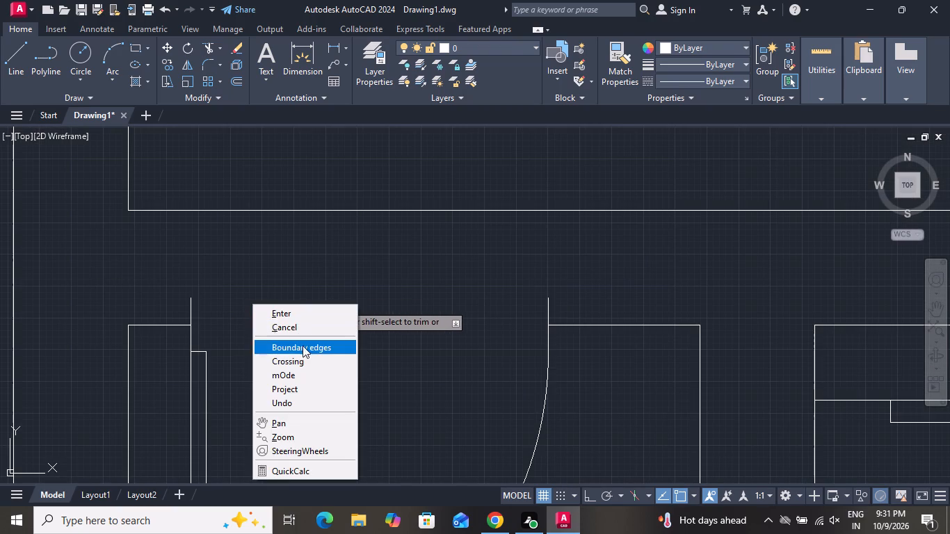
click(303, 331)
Draw two lines about 7" long from the bedroom door's west and east jambs north to the bedroom's south wall line.
click(6, 57)
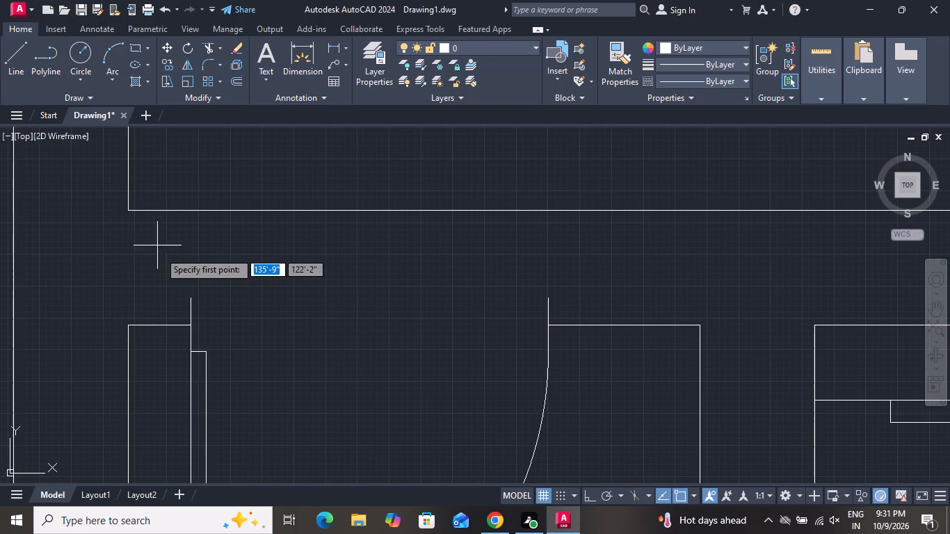
drag(189, 298, 189, 289)
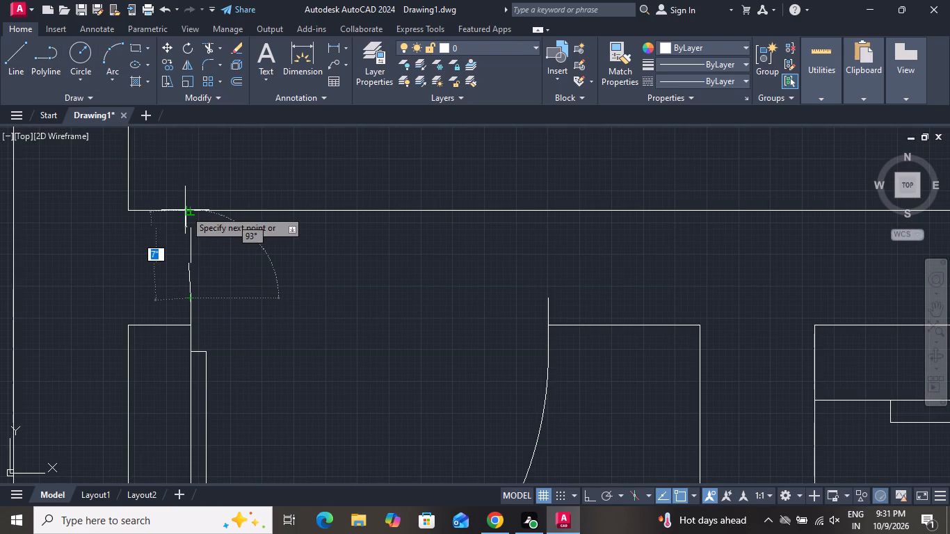
click(187, 209)
right_click(188, 209)
click(215, 229)
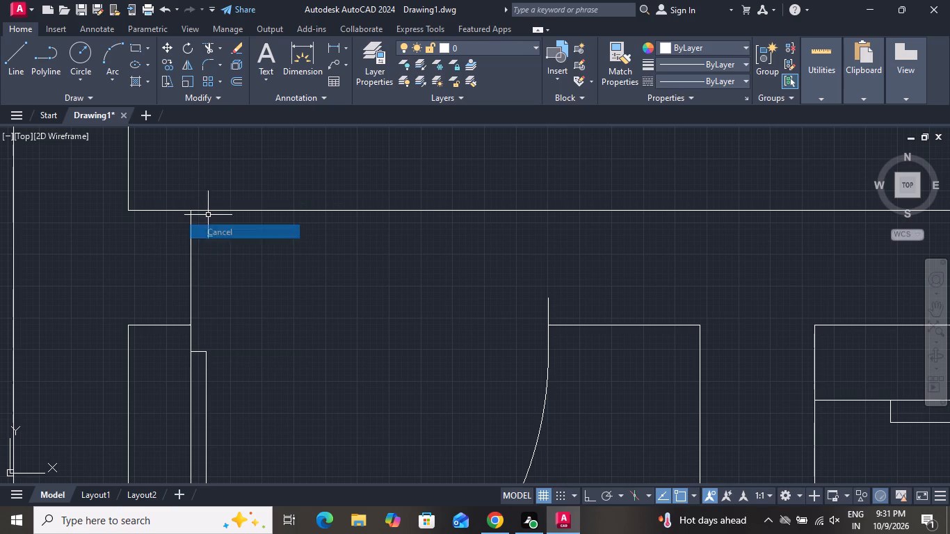
click(16, 52)
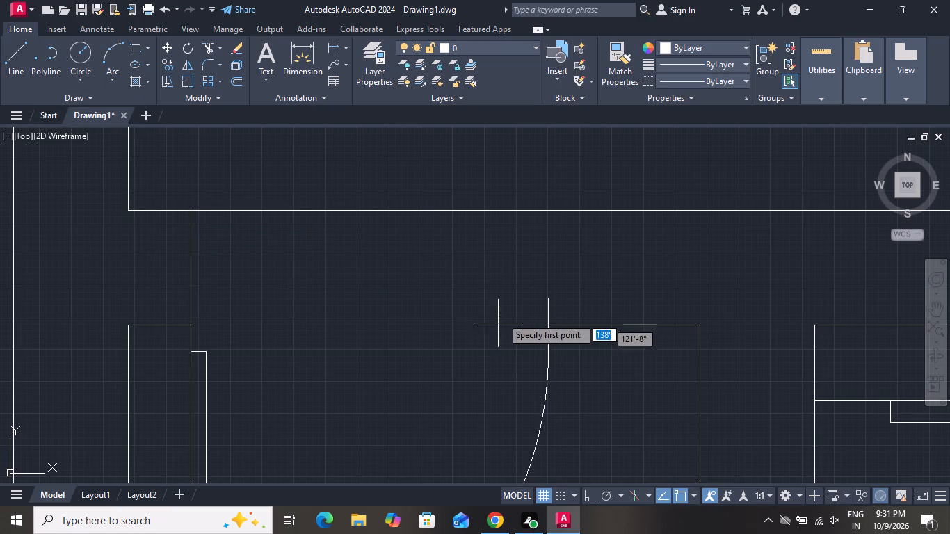
click(548, 296)
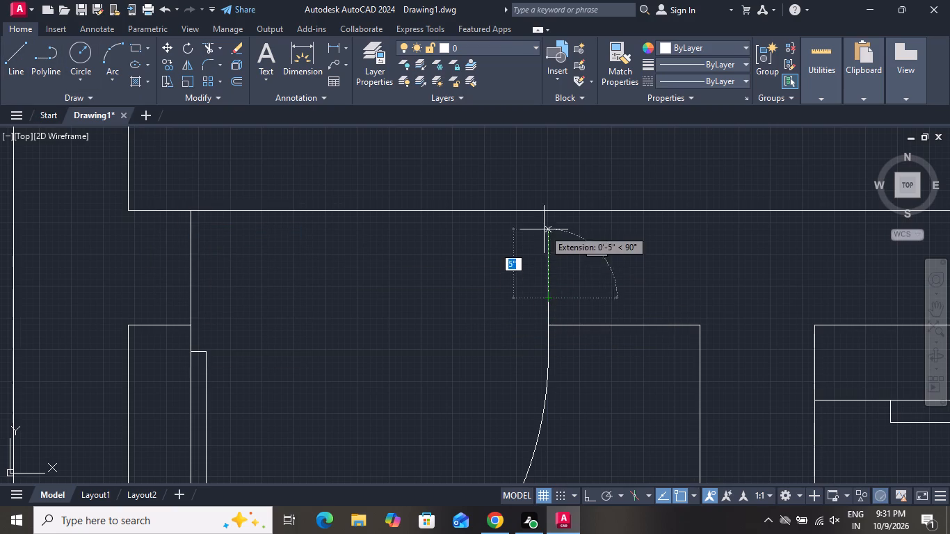
click(546, 212)
right_click(547, 211)
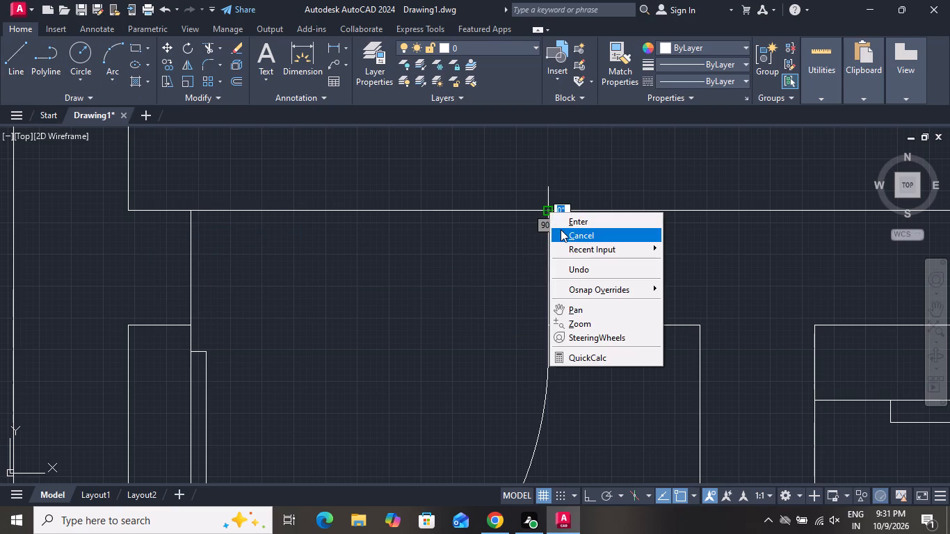
click(561, 229)
Draw a line across the small windowed room's west wall from its door's north jamb to the wall's opposite face.
scroll(542, 252, down, 3)
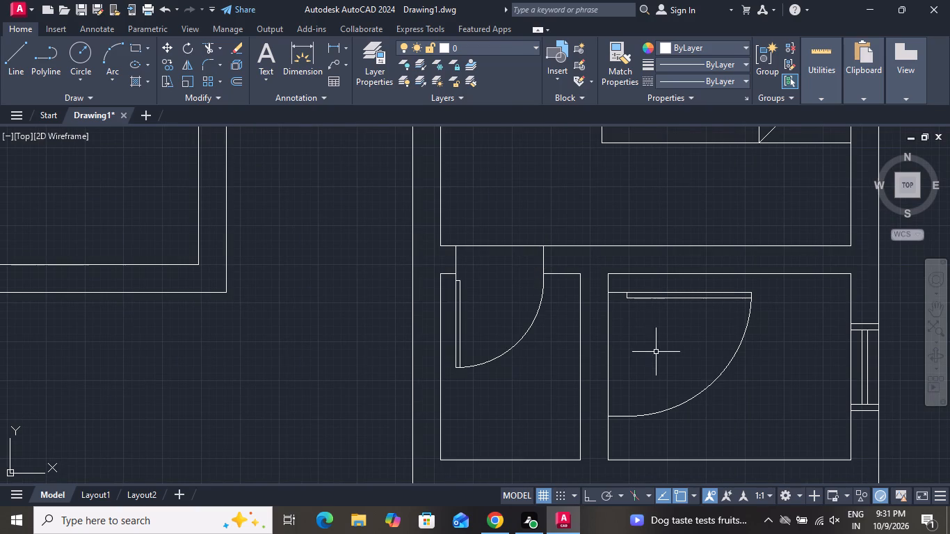
click(22, 48)
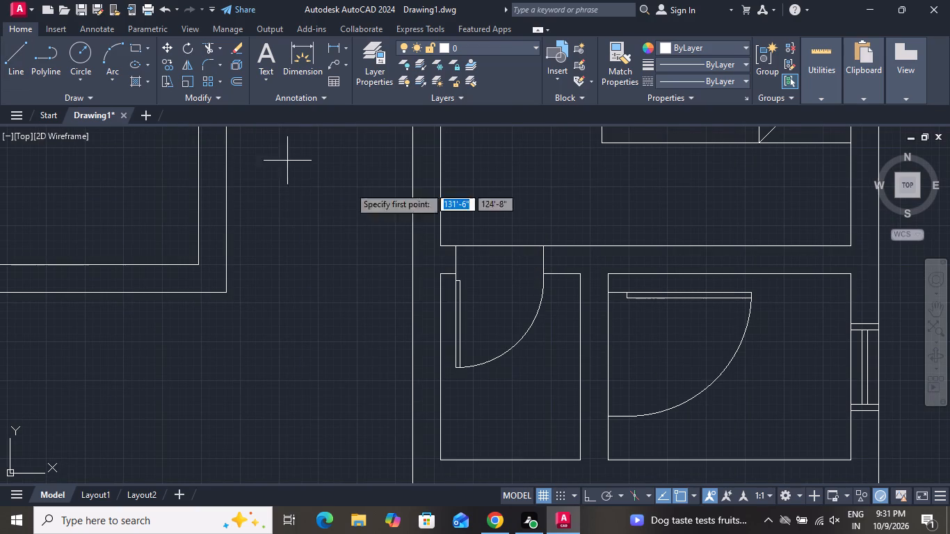
click(608, 294)
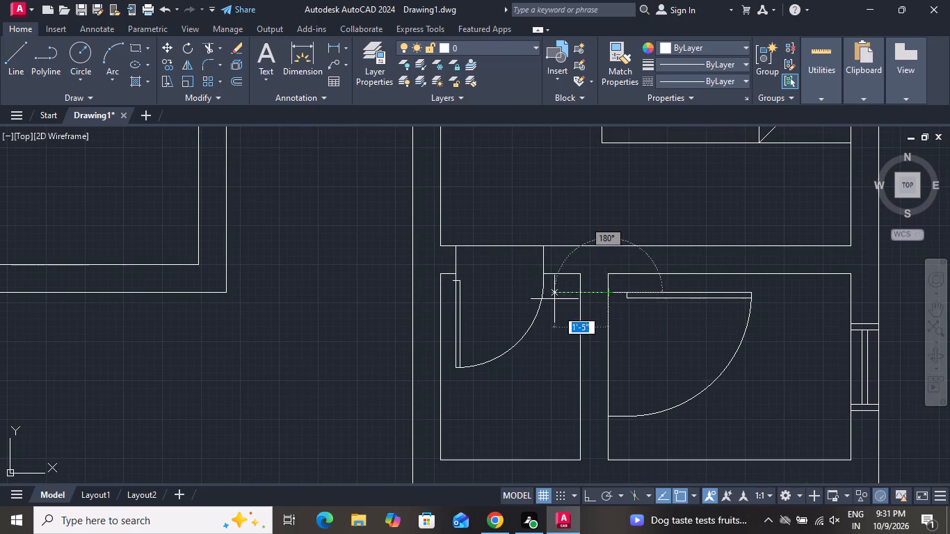
click(577, 293)
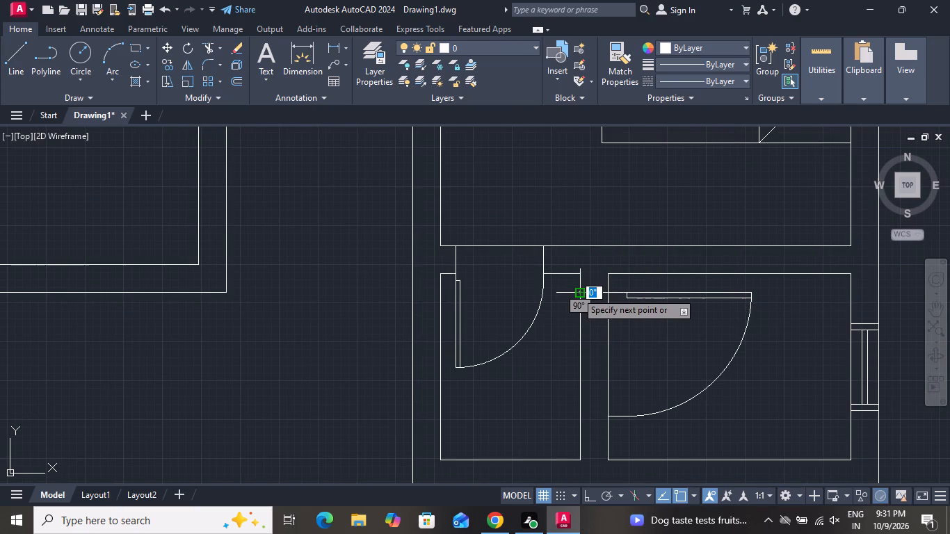
right_click(577, 292)
click(591, 320)
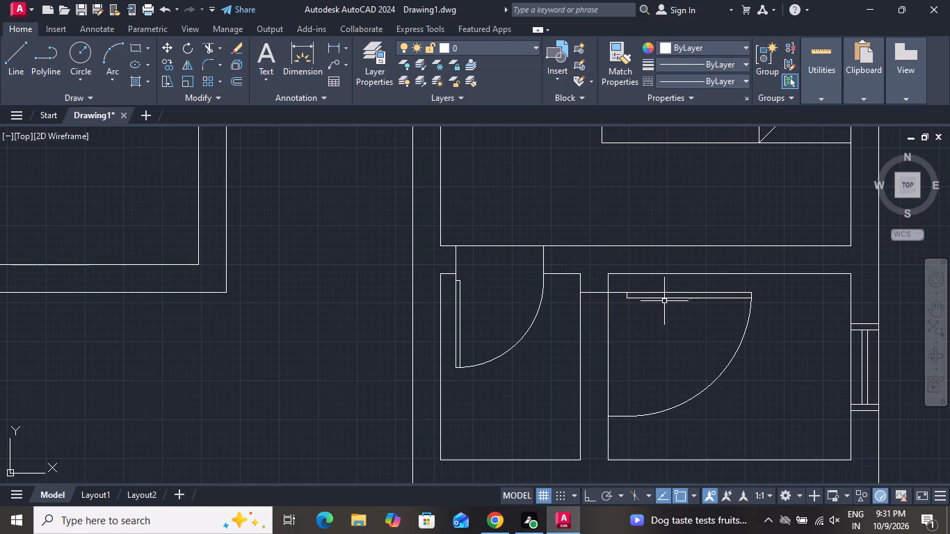
Scale down the small windowed room's door by eye about its north jamb on the west wall.
click(665, 300)
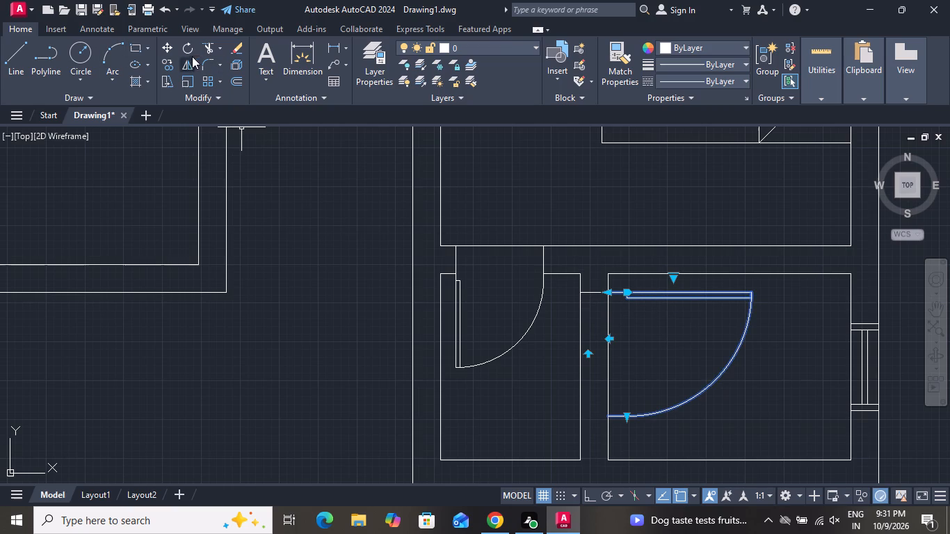
click(188, 83)
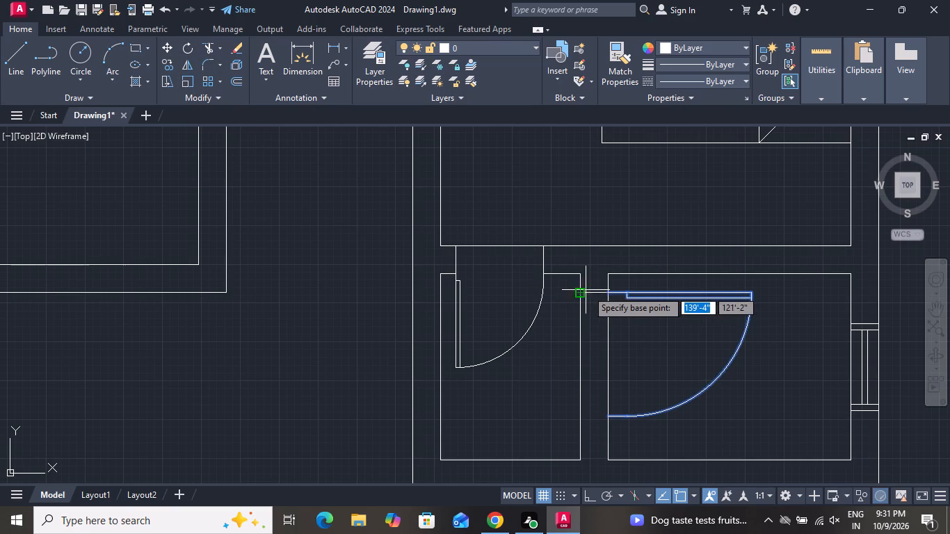
click(611, 290)
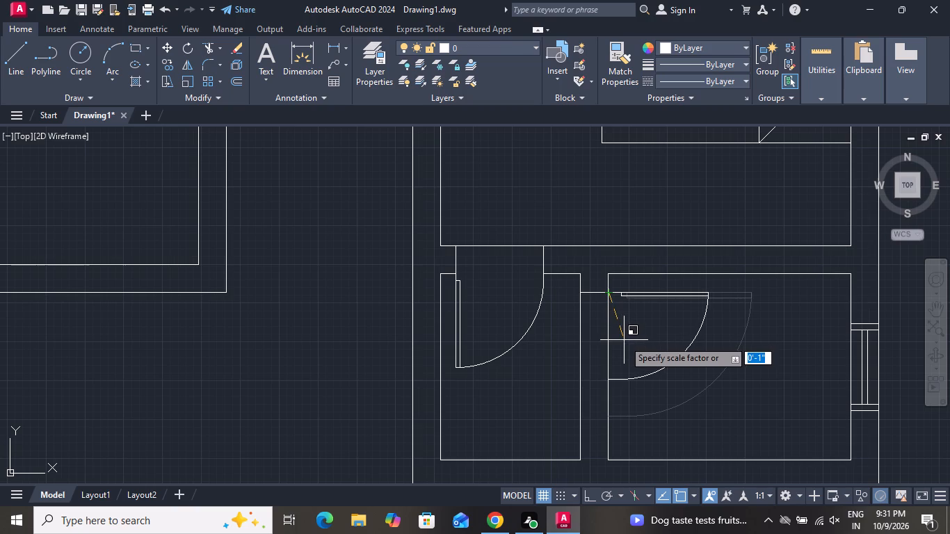
click(624, 340)
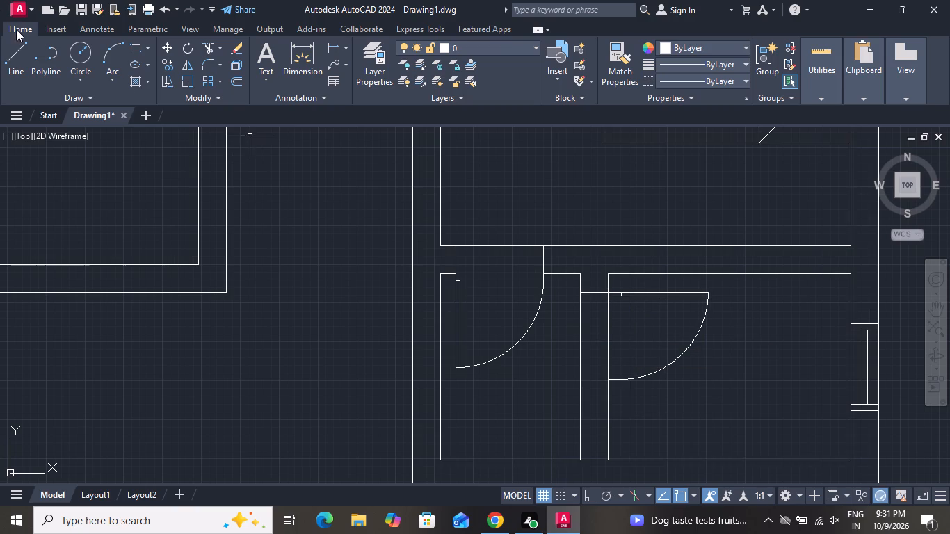
Draw a 9" line across the small windowed room's west wall from its door's south jamb to the wall's opposite face.
click(19, 48)
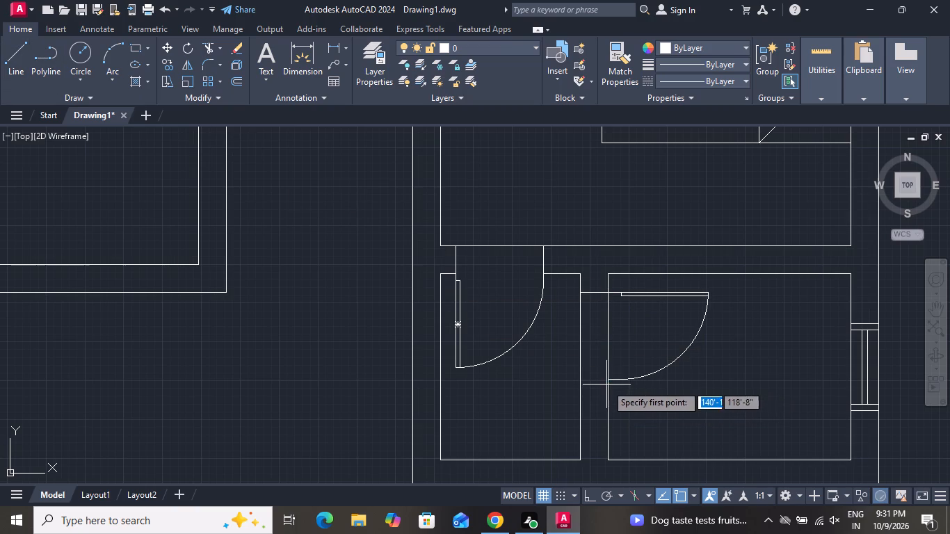
click(606, 385)
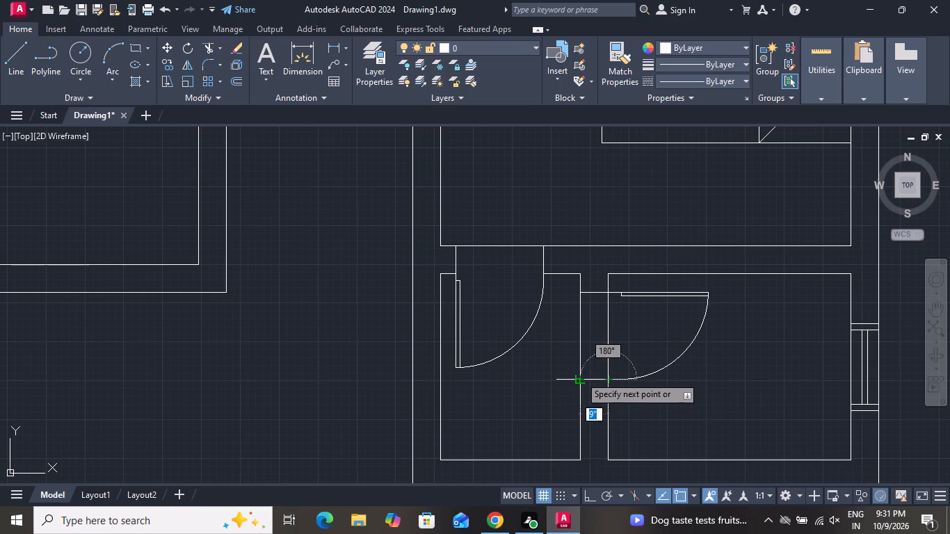
click(580, 378)
right_click(580, 380)
click(597, 245)
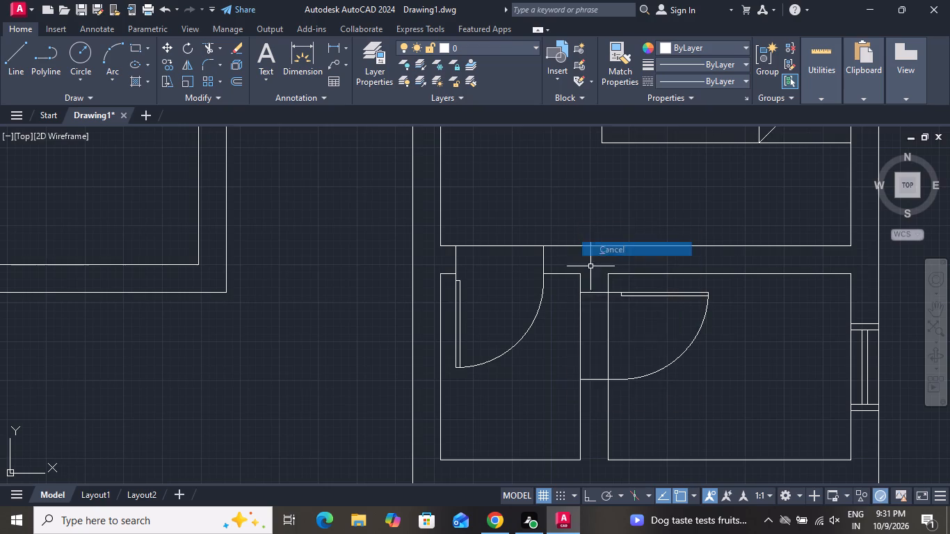
Trim both lines of the small windowed room's west wall between the door's two jamb lines to open the doorway.
scroll(572, 301, down, 4)
scroll(540, 223, up, 2)
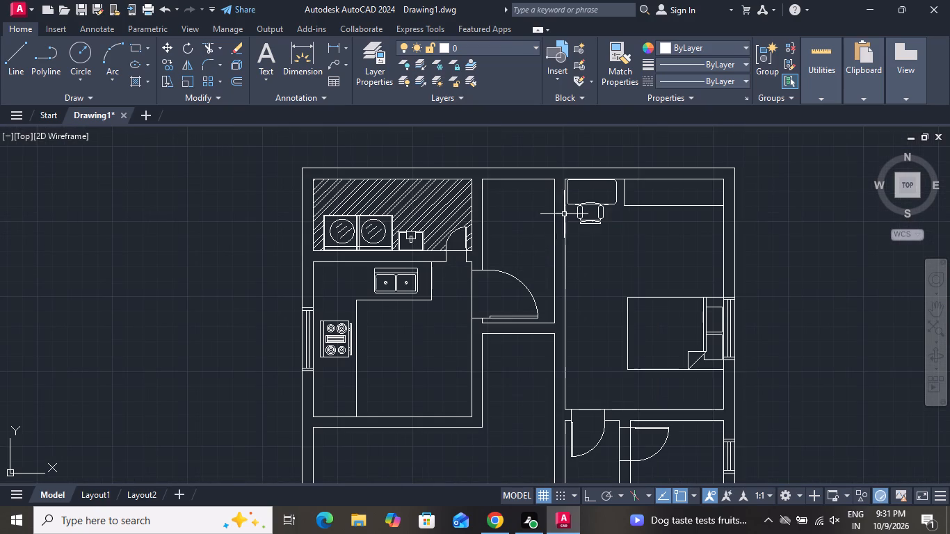
scroll(609, 191, down, 1)
scroll(635, 350, up, 4)
key(t)
text(r)
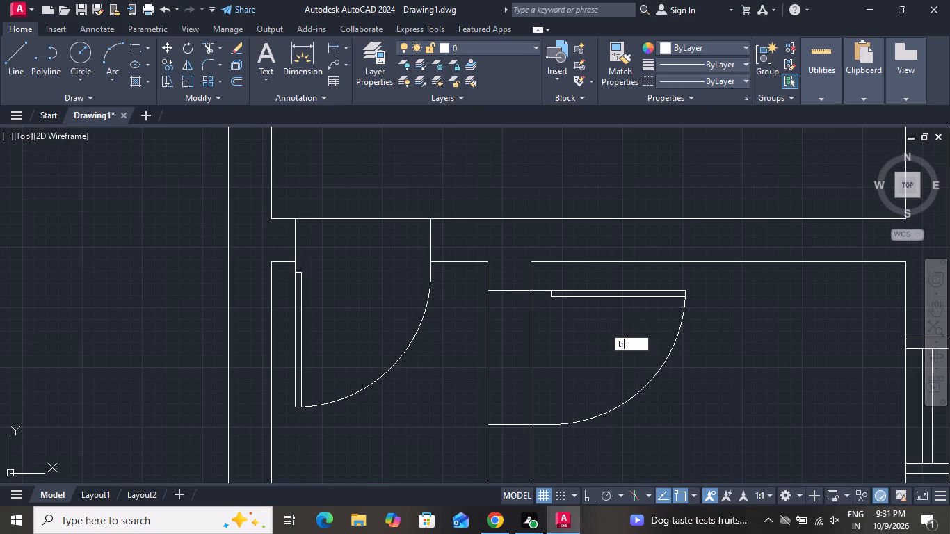
key(space)
key(space)
click(542, 334)
click(440, 352)
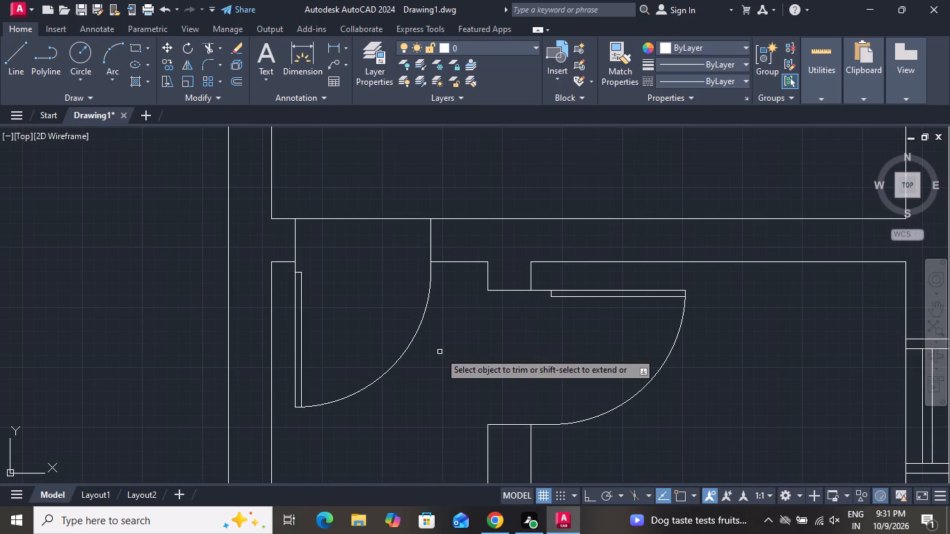
right_click(541, 352)
click(602, 184)
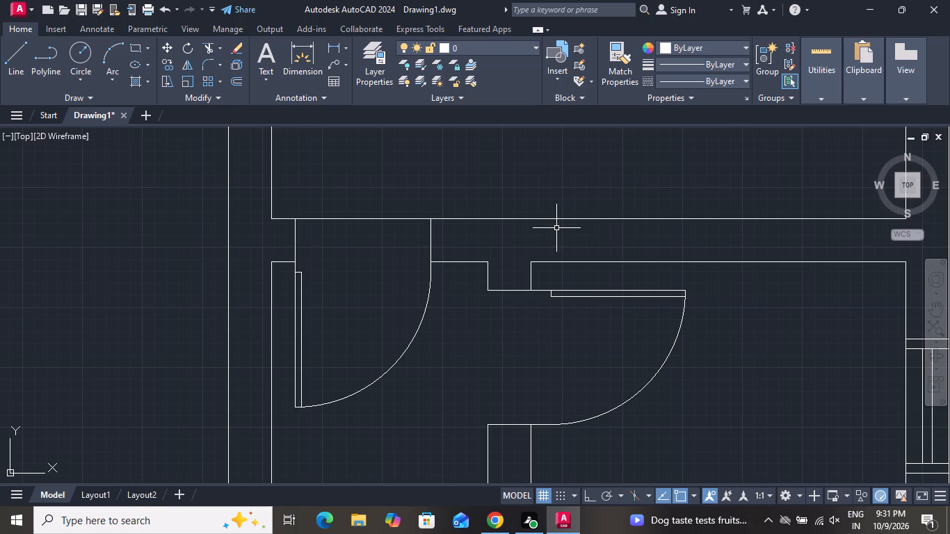
Copy the bedroom door south to the north wall of the small west room beside the stairs.
scroll(547, 234, down, 3)
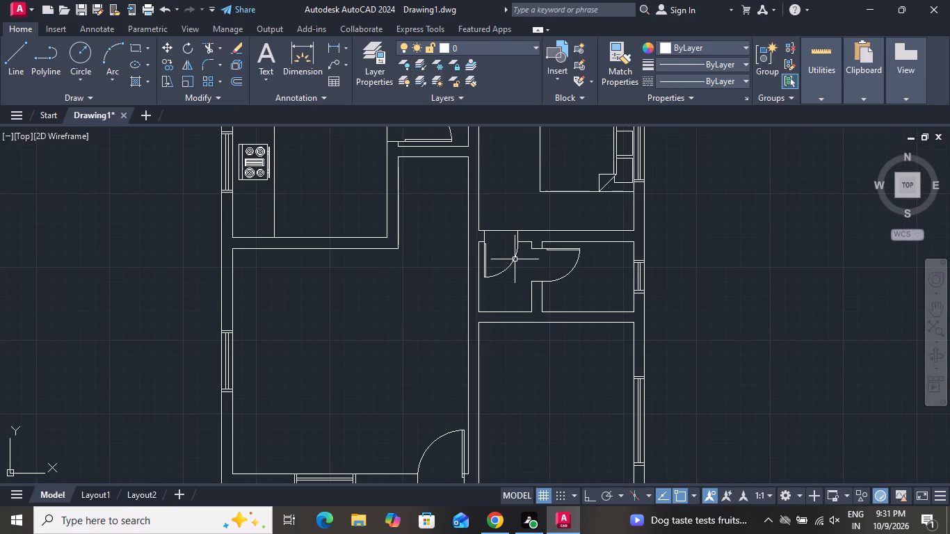
click(515, 259)
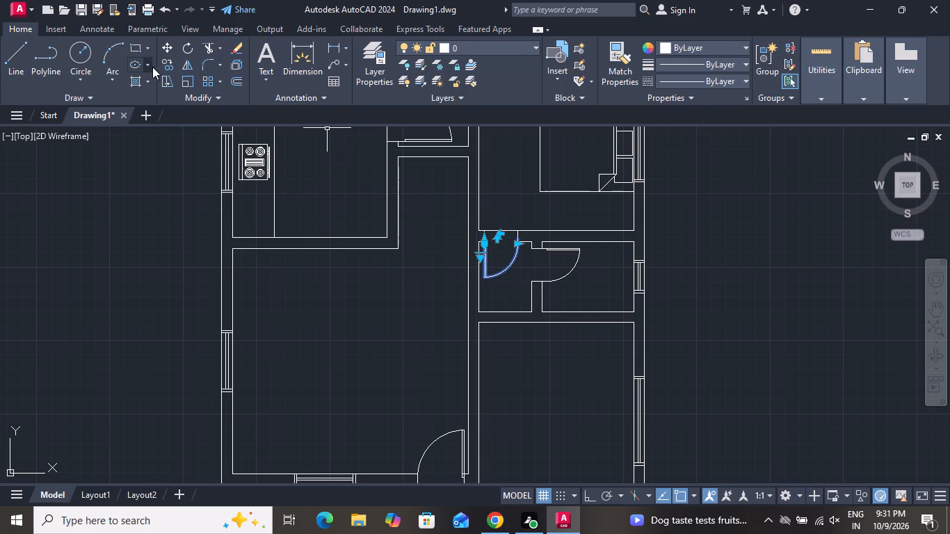
click(159, 64)
click(164, 63)
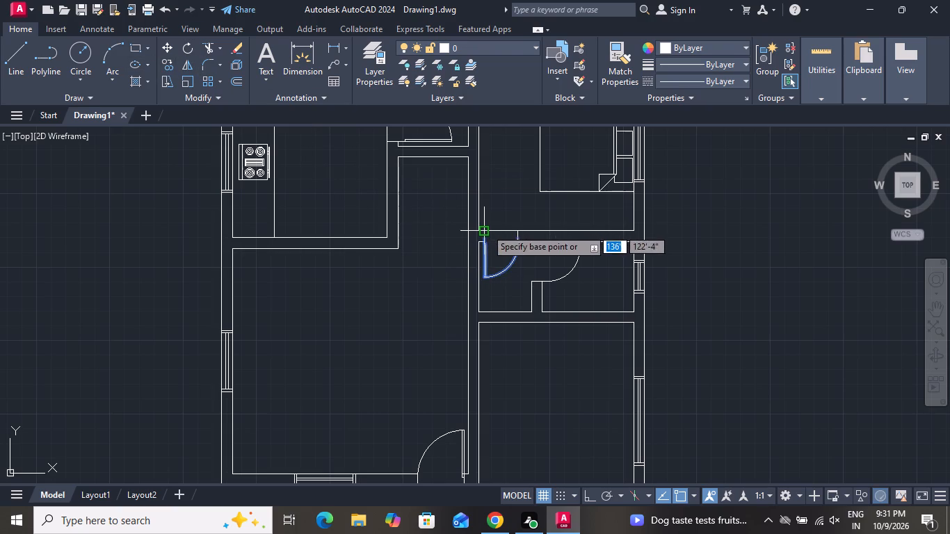
click(486, 229)
scroll(542, 246, down, 2)
scroll(536, 374, up, 2)
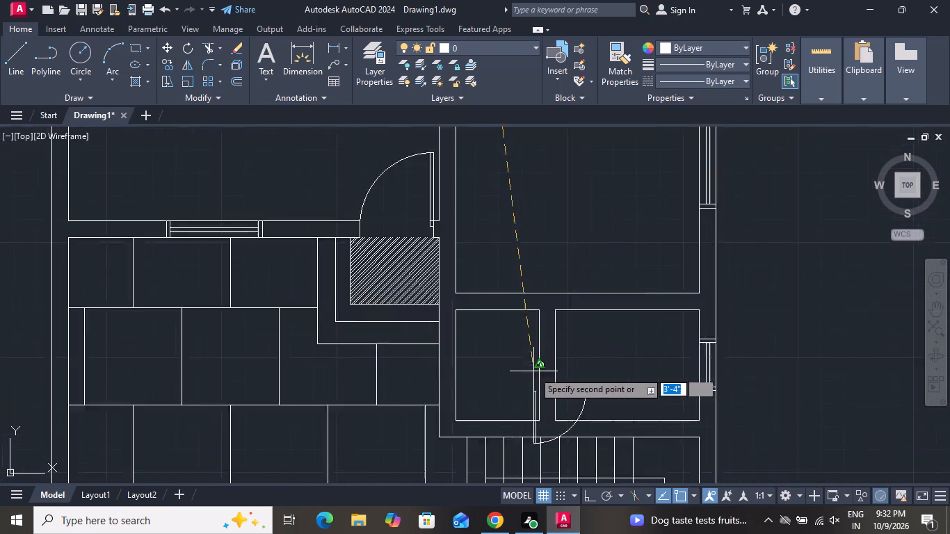
scroll(533, 371, up, 2)
click(419, 248)
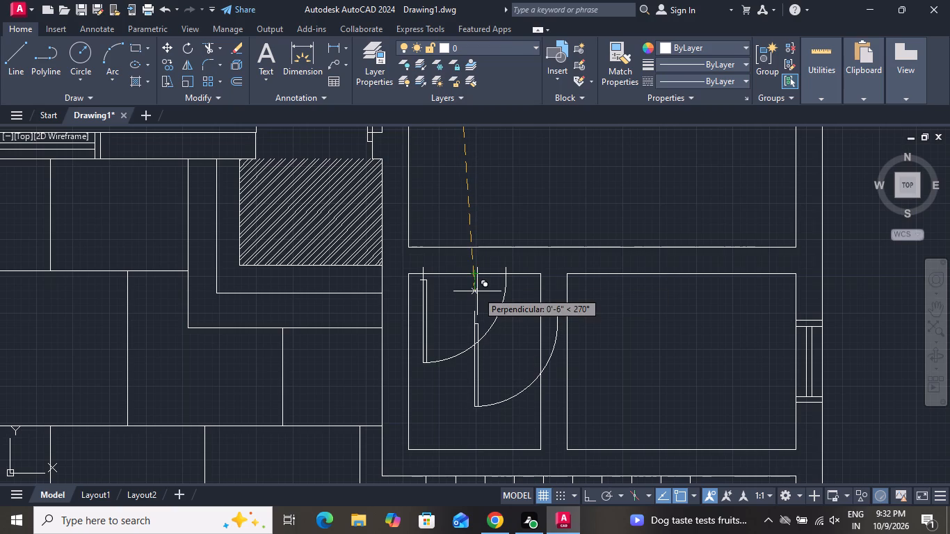
right_click(597, 208)
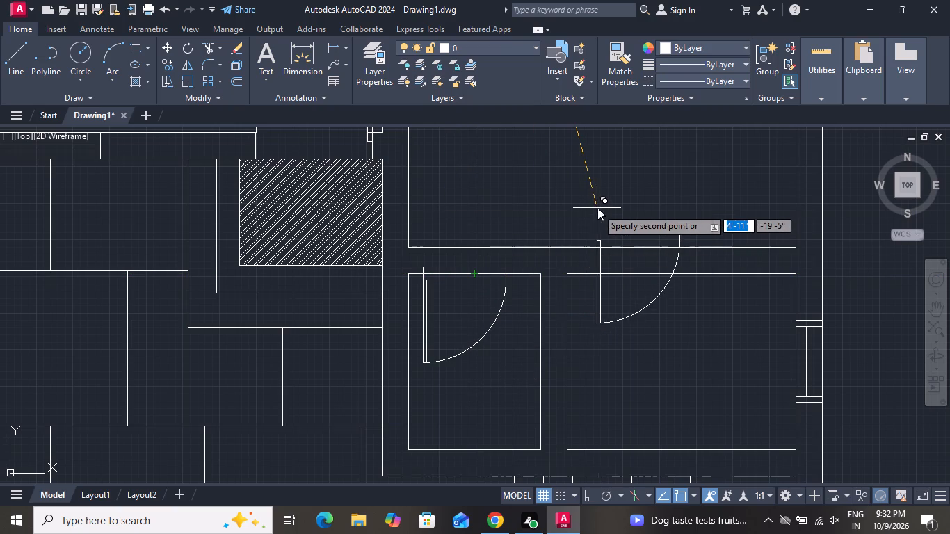
click(627, 227)
Move the copied door north so its west jamb's end meets the south wall line of the room above.
scroll(396, 292, up, 2)
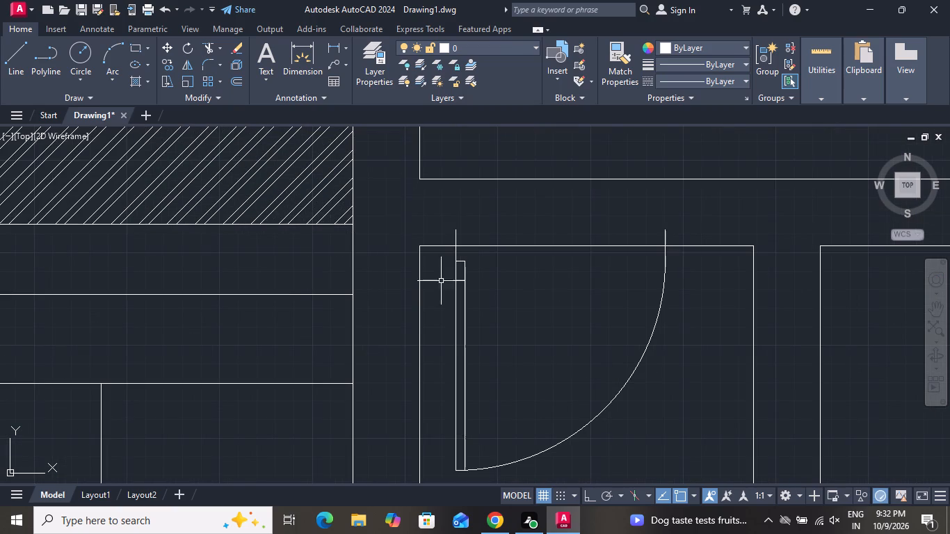
click(478, 272)
click(458, 288)
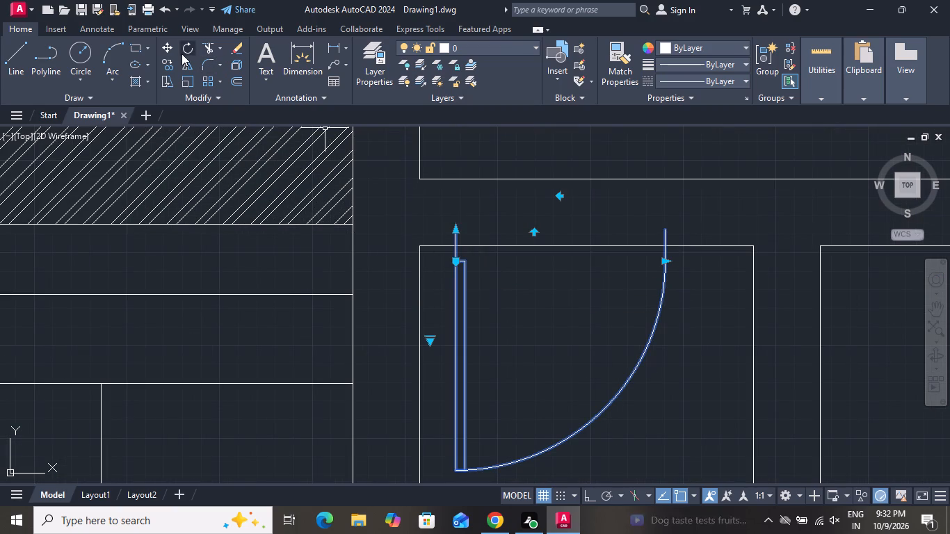
click(162, 46)
click(451, 229)
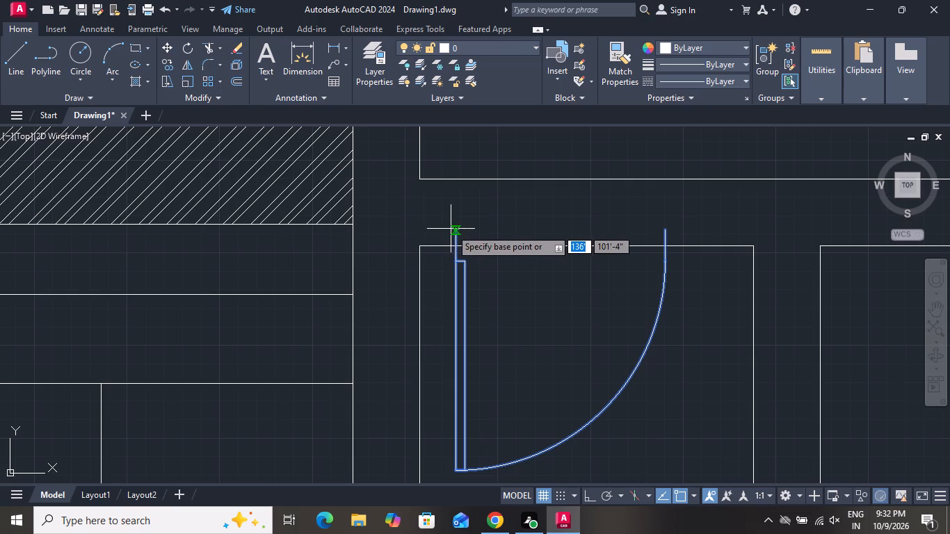
click(453, 180)
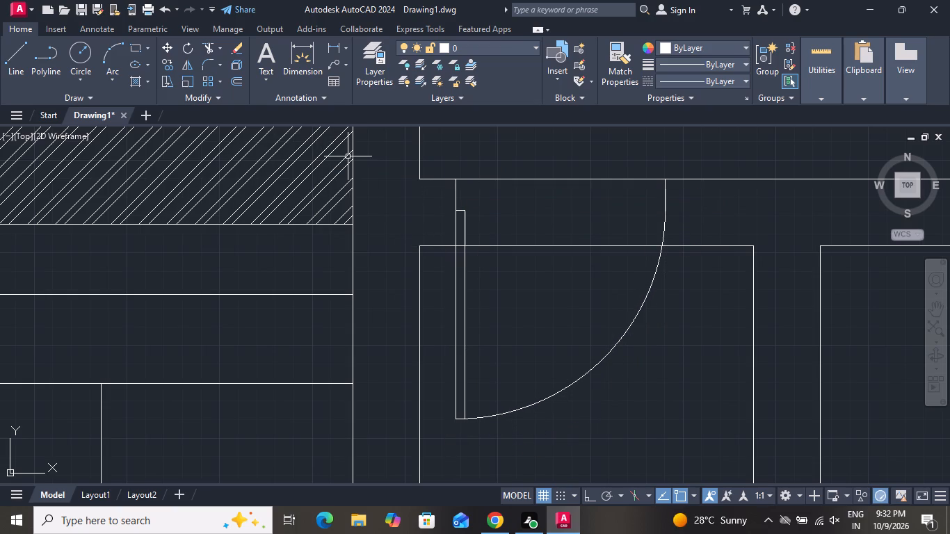
Trim both wall lines between the moved door's jambs to open the doorway north of the small west room.
key(t)
key(r)
key(space)
key(space)
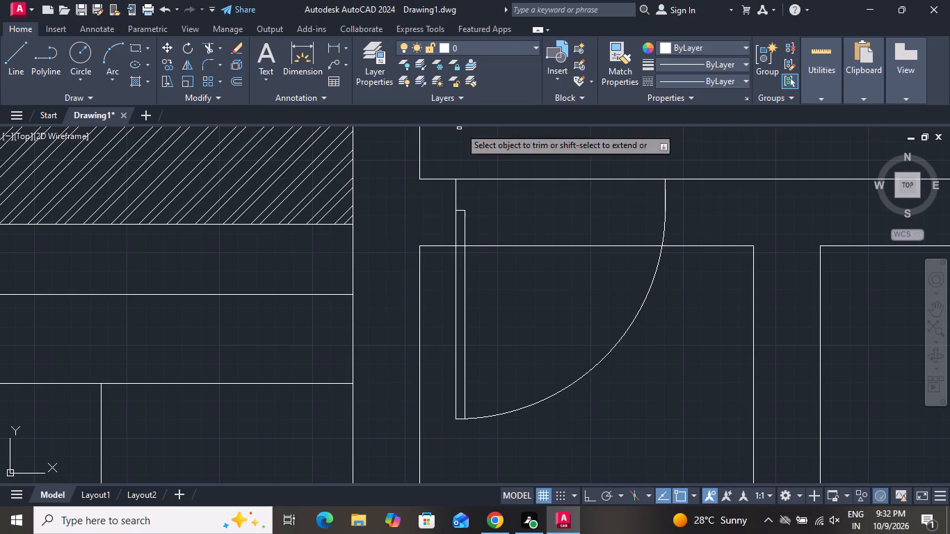
click(494, 135)
click(510, 314)
right_click(516, 296)
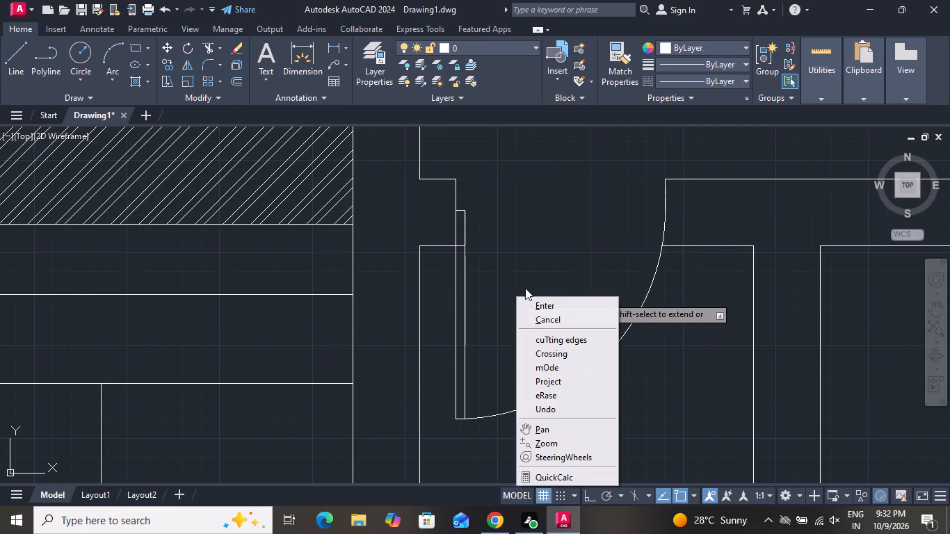
click(540, 319)
Copy the northern windowed room's door to the west wall of the small windowed room above the stairs.
scroll(540, 319, down, 5)
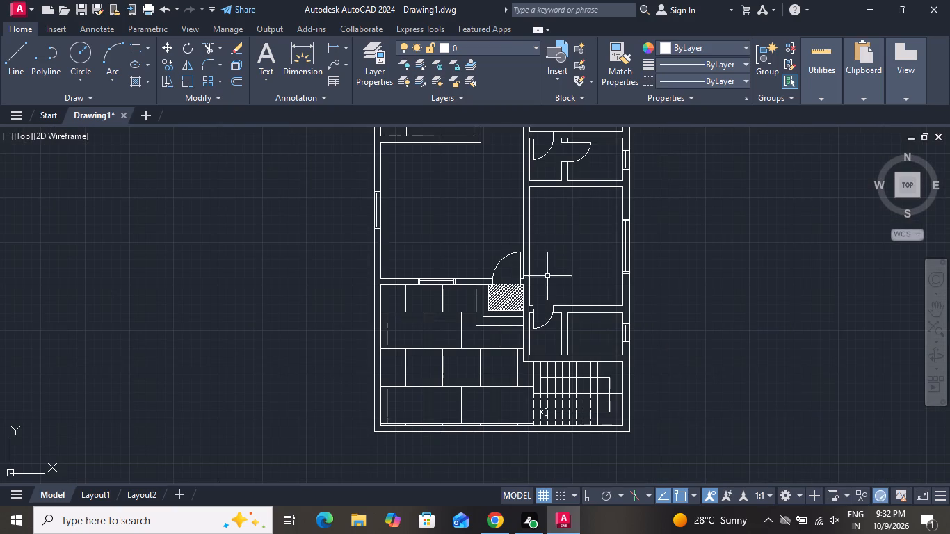
click(583, 152)
double_click(587, 161)
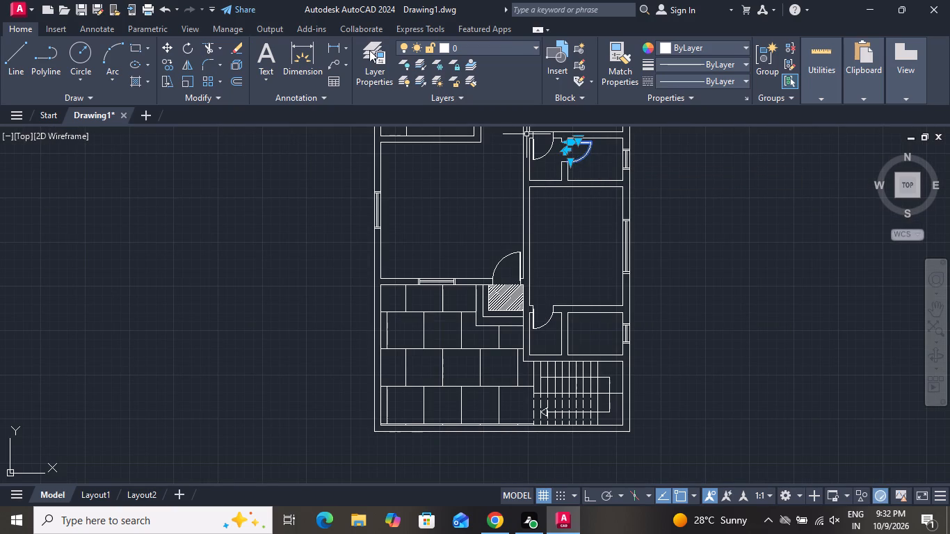
click(170, 67)
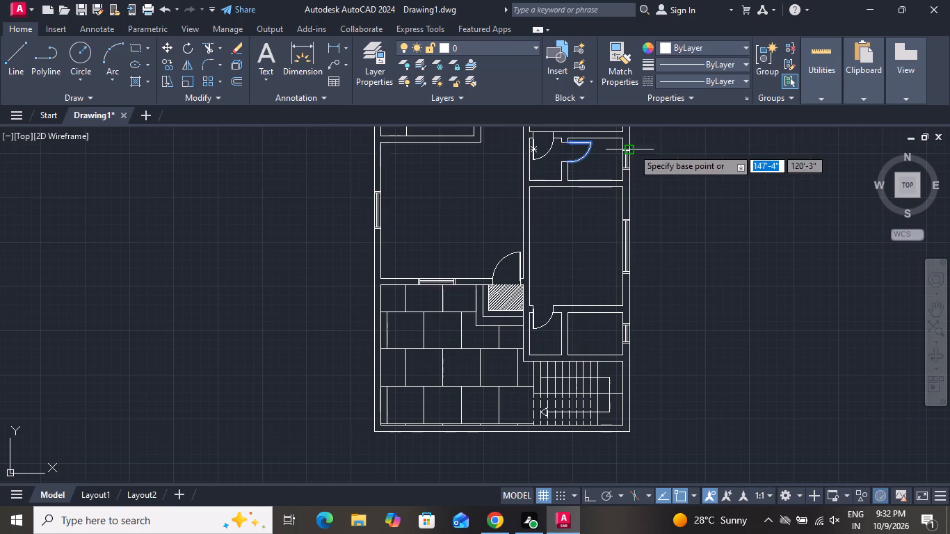
click(563, 142)
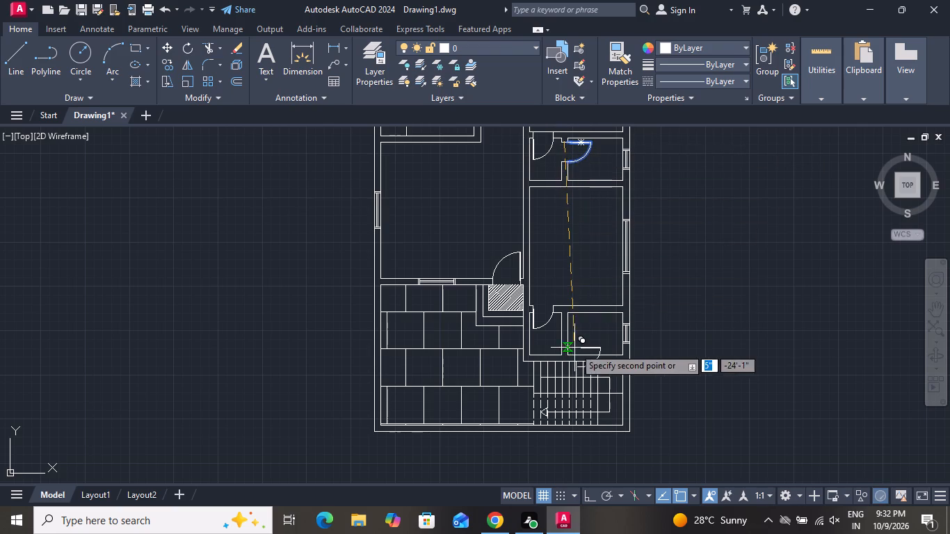
scroll(574, 348, up, 3)
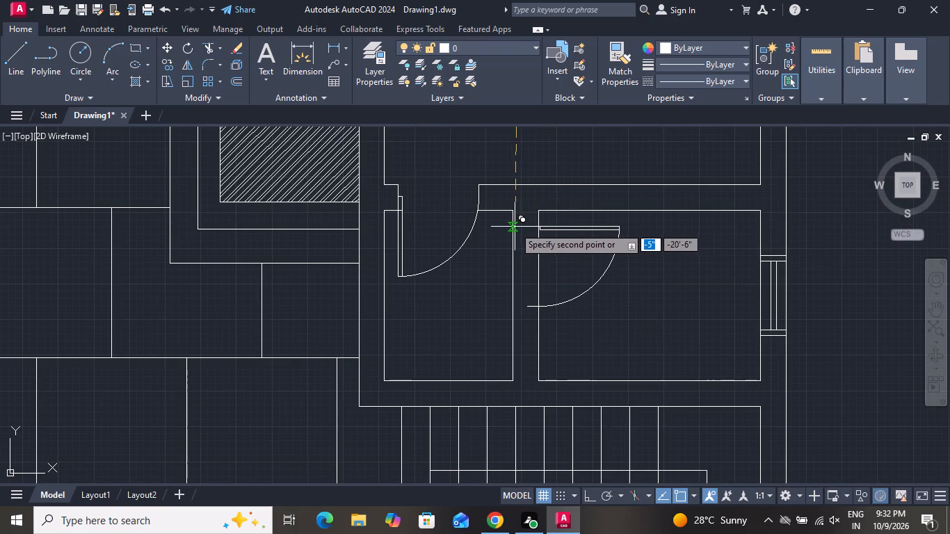
click(513, 228)
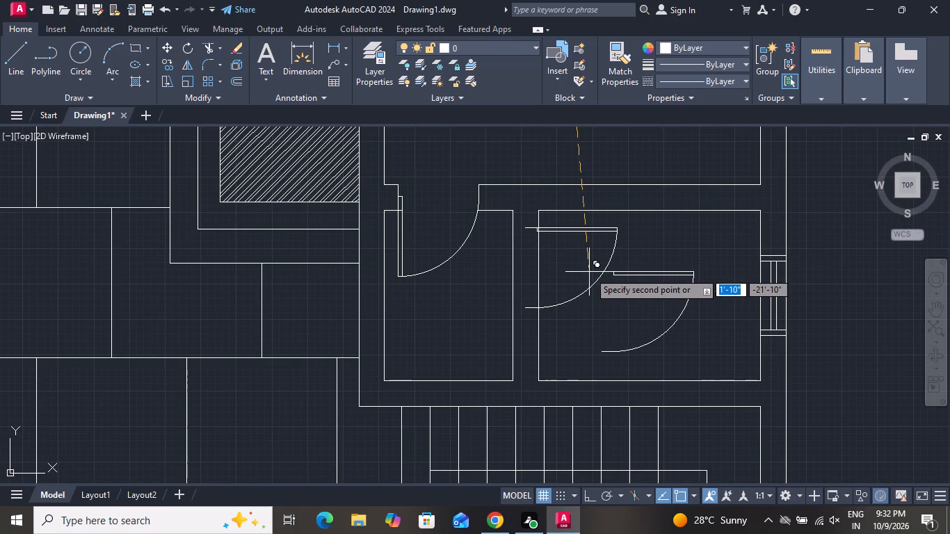
right_click(590, 273)
click(624, 291)
Move the copied door west so its jamb ends meet the west face of the windowed room's wall.
drag(588, 221, 583, 237)
click(579, 258)
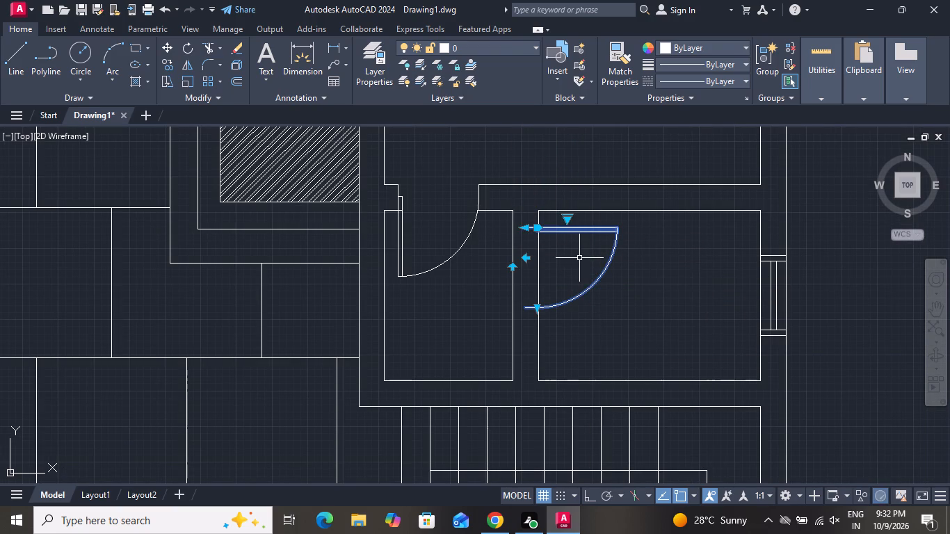
click(160, 43)
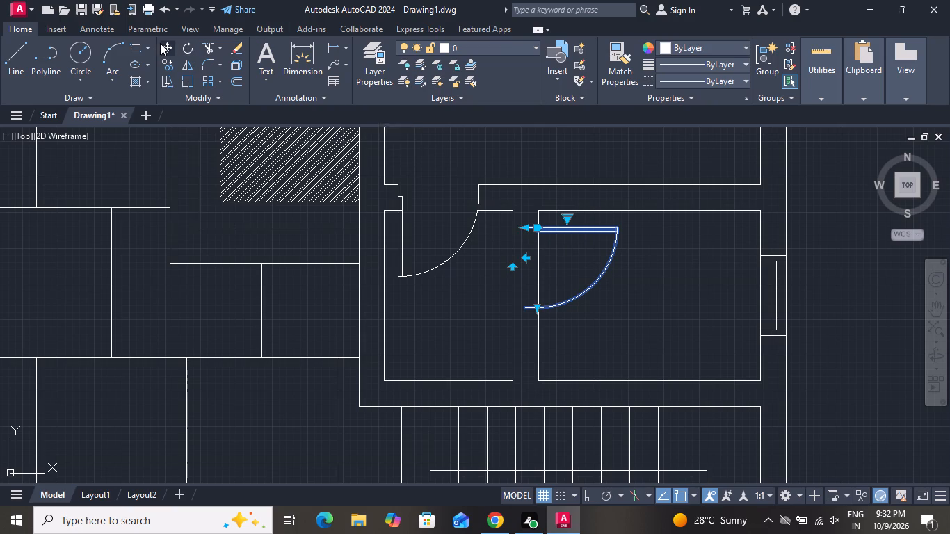
scroll(559, 352, up, 1)
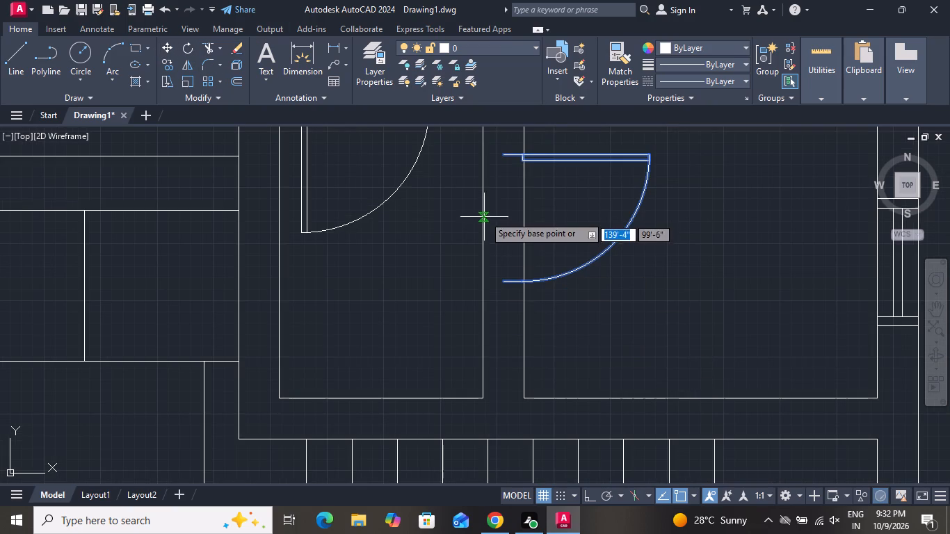
click(500, 156)
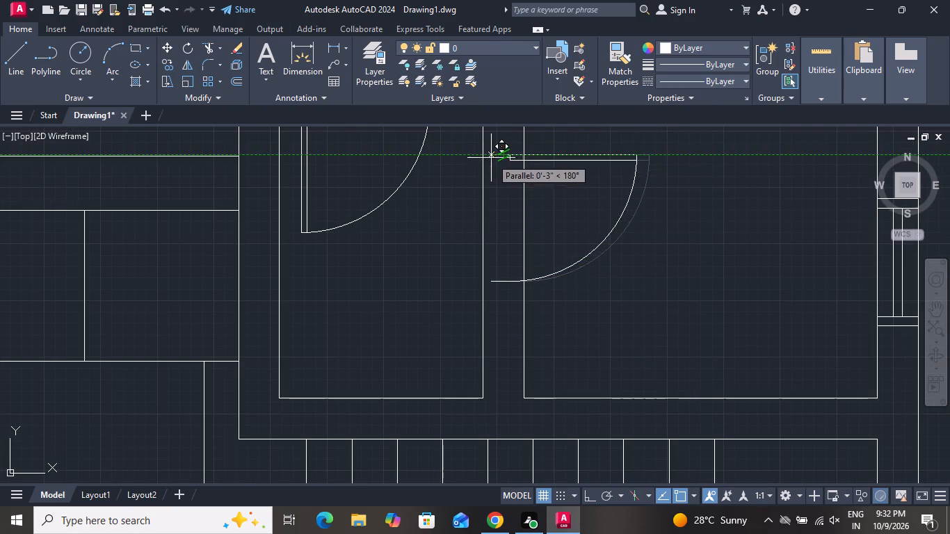
click(486, 156)
Trim both lines of the southern windowed room's west wall between the door's jambs to open the doorway.
key(t)
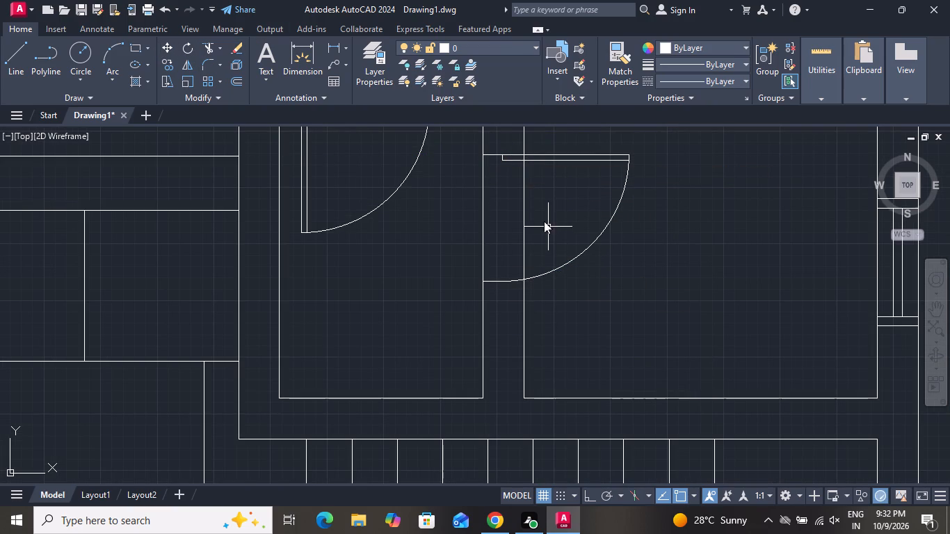
key(r)
key(space)
key(space)
click(531, 183)
click(454, 201)
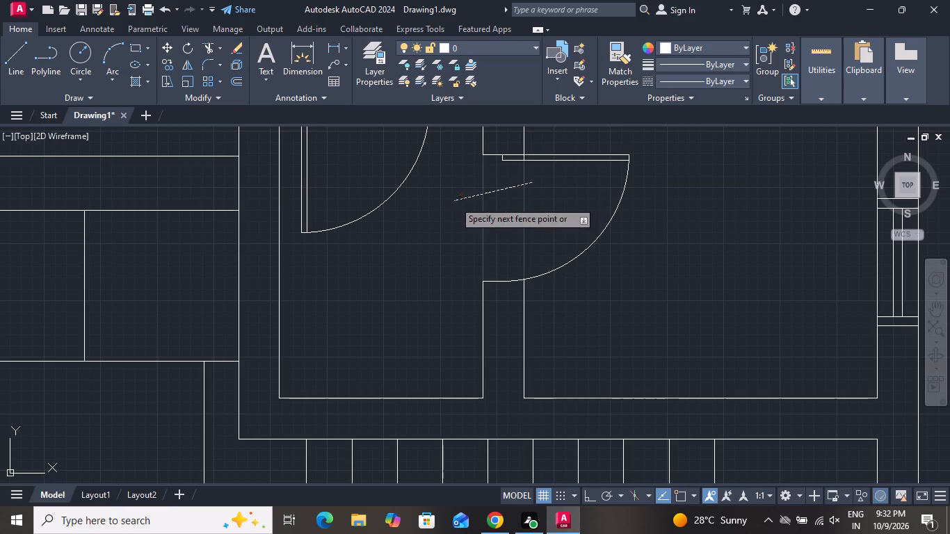
right_click(469, 211)
click(499, 232)
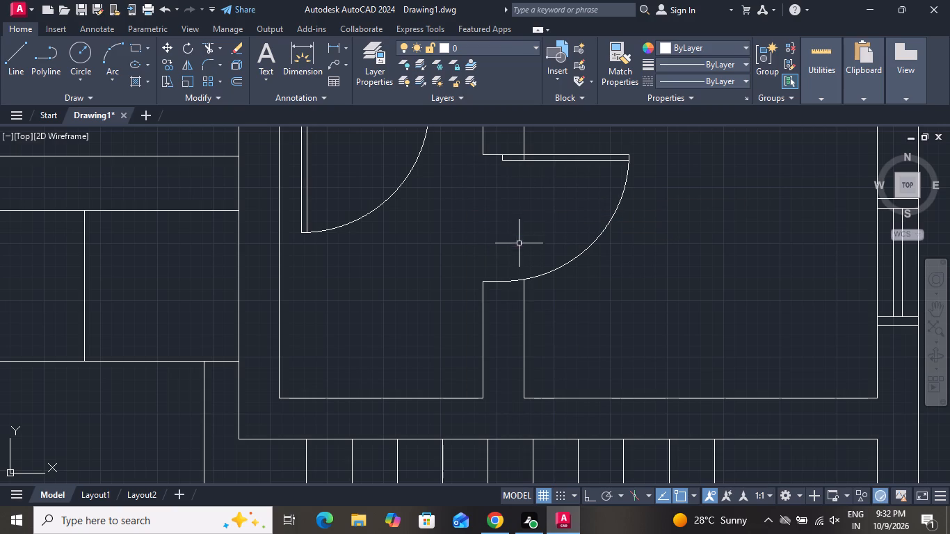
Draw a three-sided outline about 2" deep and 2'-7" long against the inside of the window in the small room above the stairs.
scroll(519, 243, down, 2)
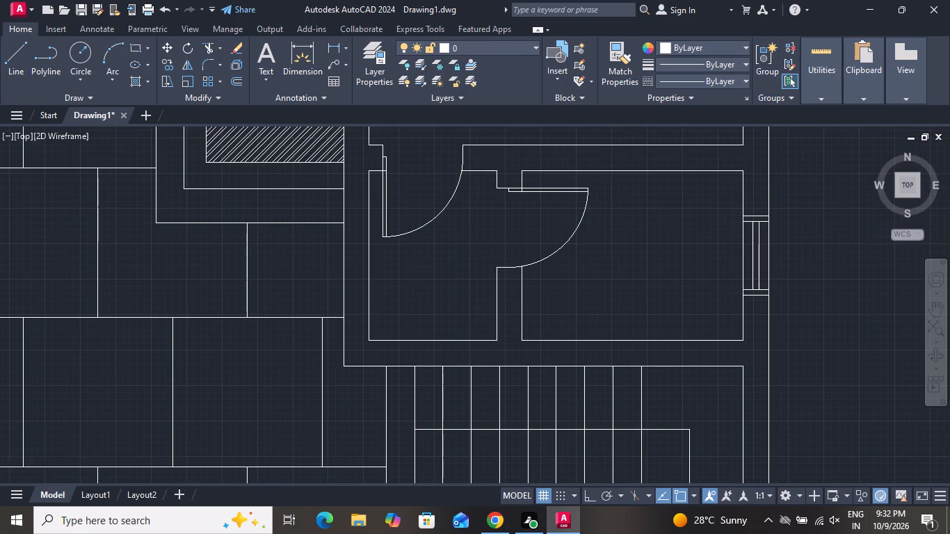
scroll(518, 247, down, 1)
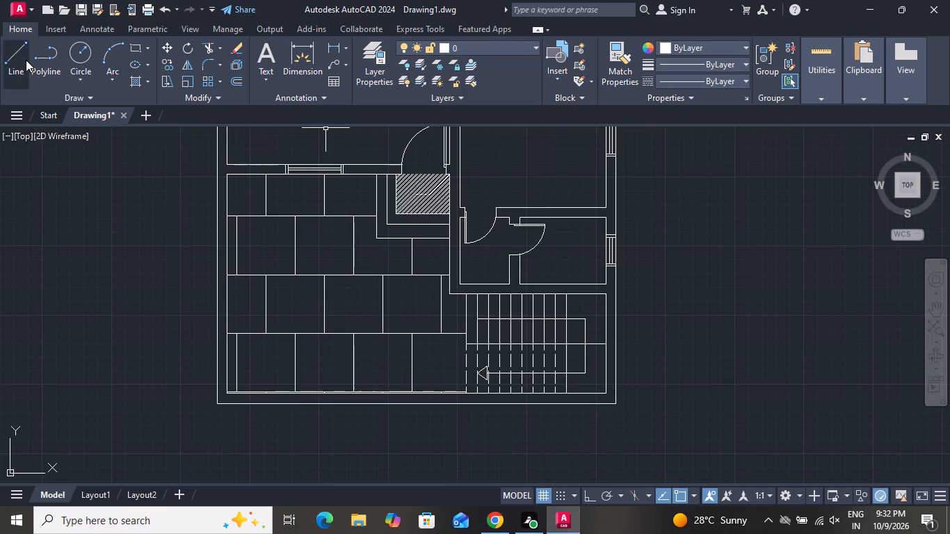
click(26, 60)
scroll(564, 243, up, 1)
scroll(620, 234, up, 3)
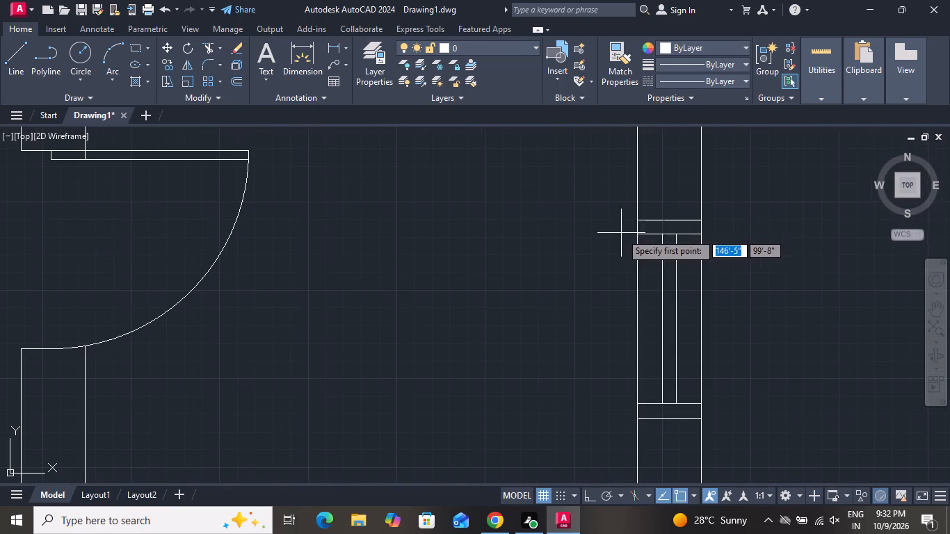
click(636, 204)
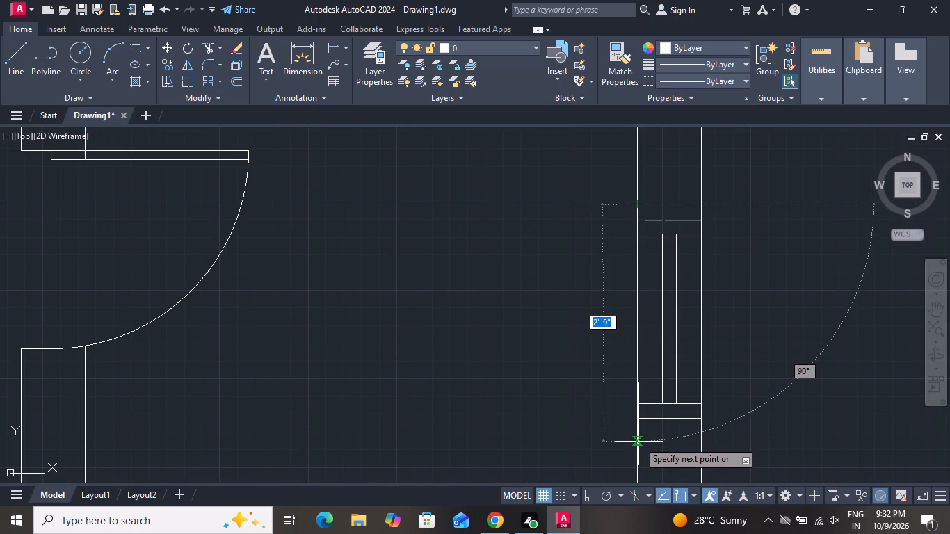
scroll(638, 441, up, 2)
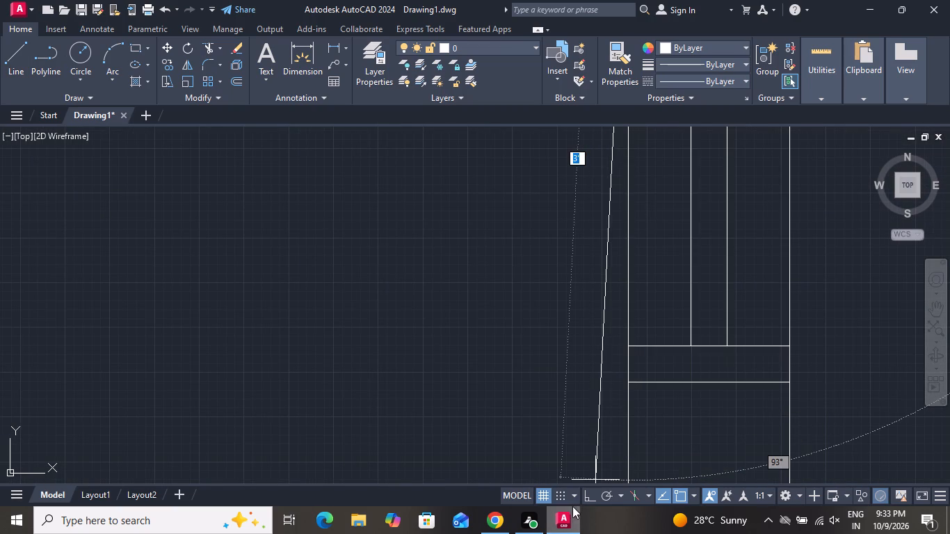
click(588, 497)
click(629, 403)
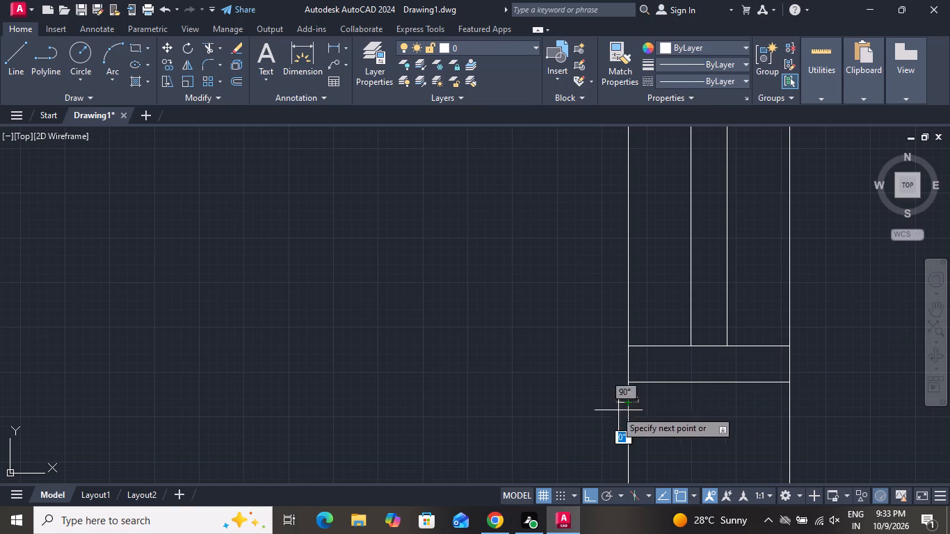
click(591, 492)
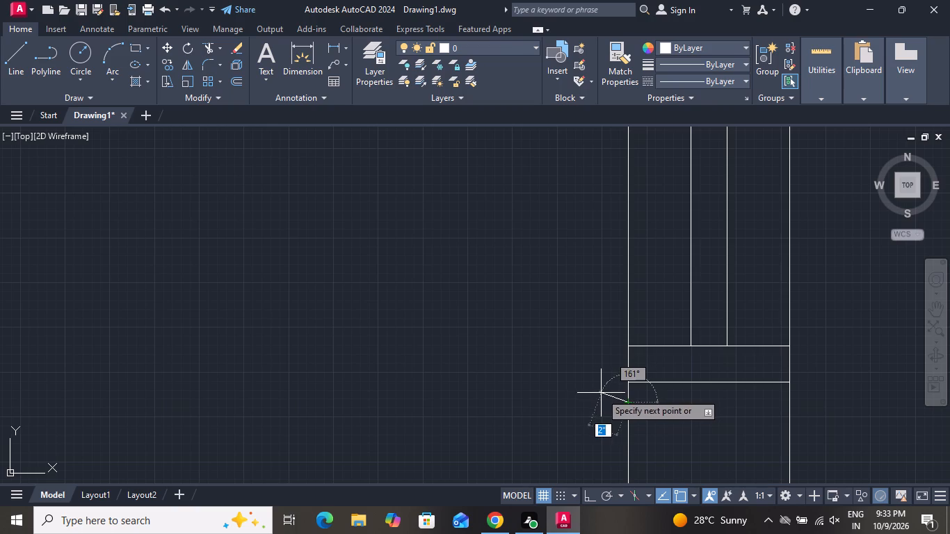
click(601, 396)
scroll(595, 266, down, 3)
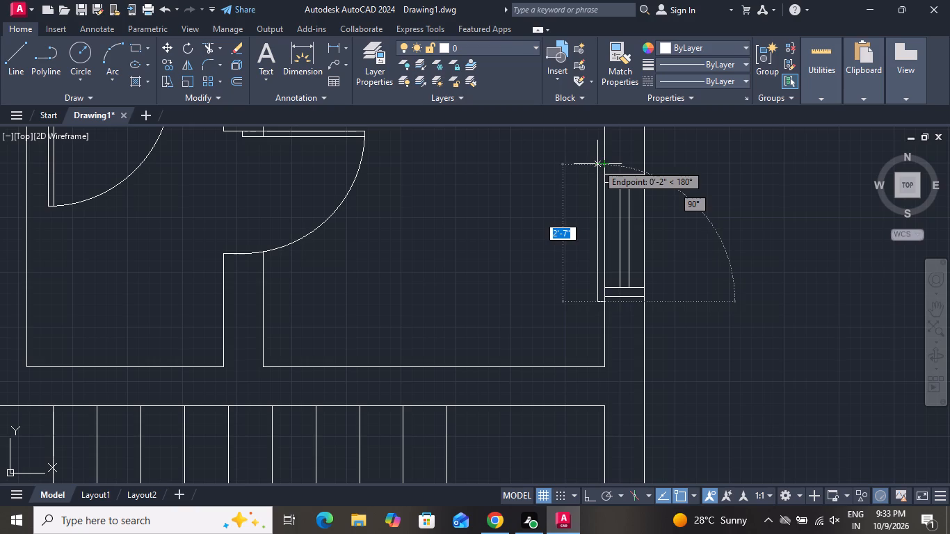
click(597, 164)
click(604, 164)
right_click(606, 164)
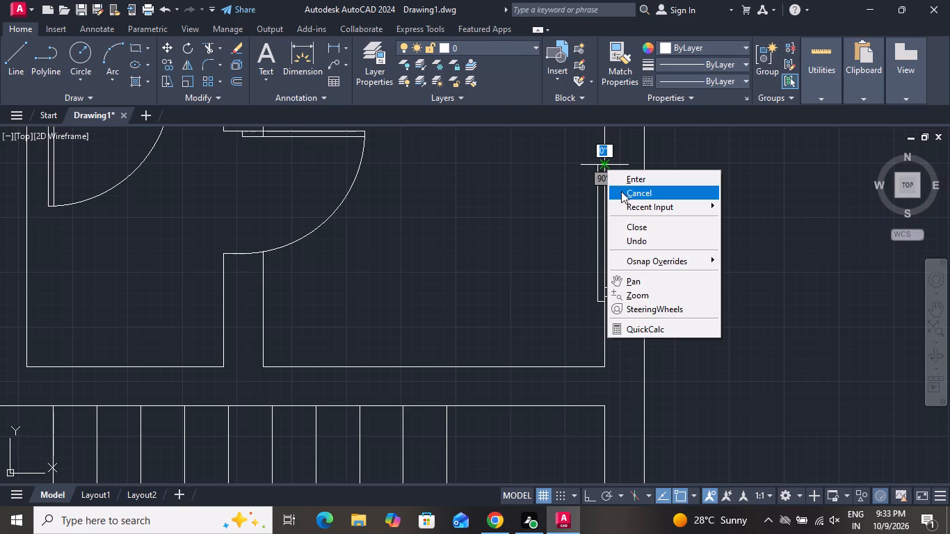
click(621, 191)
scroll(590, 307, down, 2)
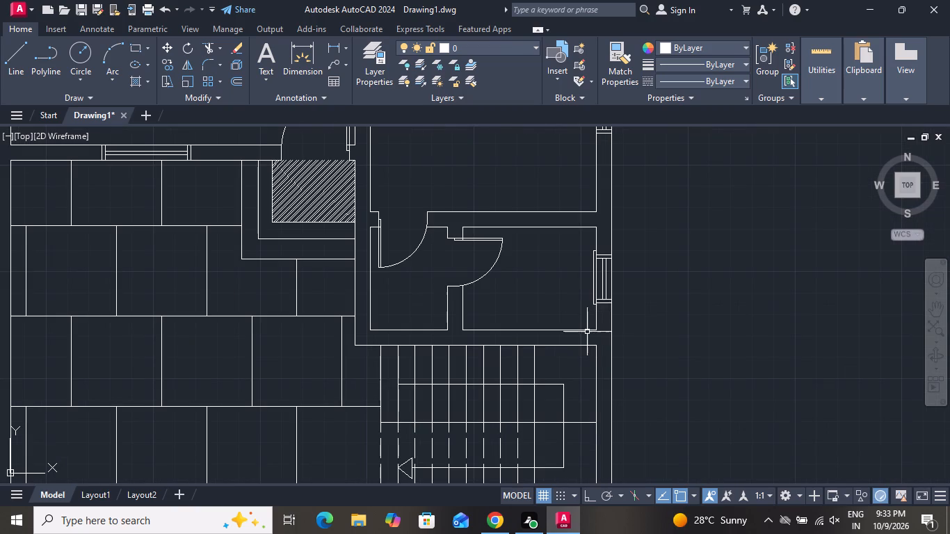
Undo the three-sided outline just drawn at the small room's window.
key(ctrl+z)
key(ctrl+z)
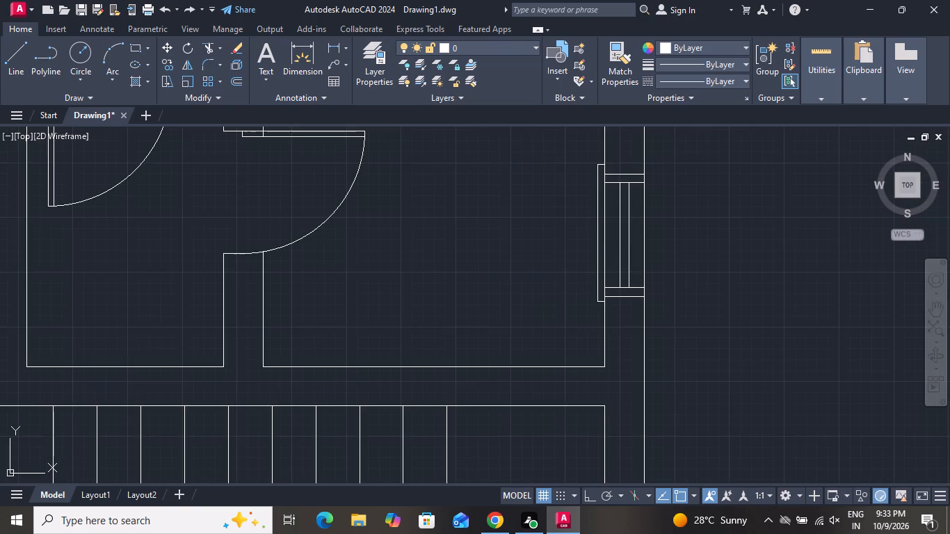
With Ortho on, draw a three-sided outline about 5" deep and 1'-3" long against the inside of the same small room's window.
click(13, 58)
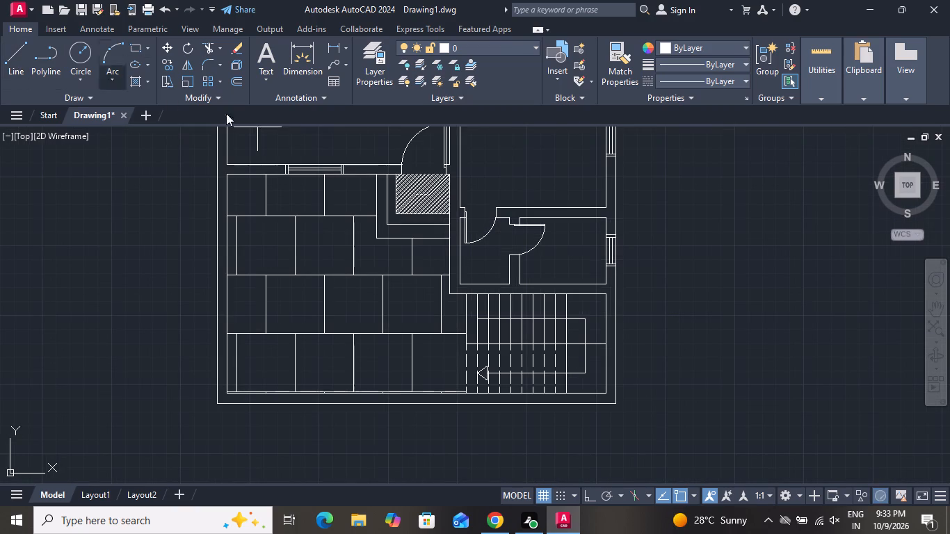
scroll(618, 253, up, 4)
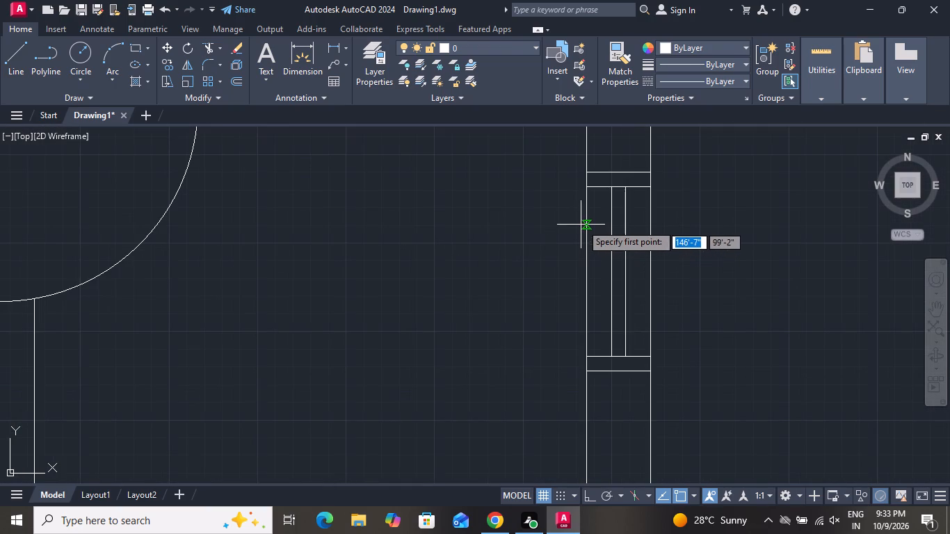
click(584, 209)
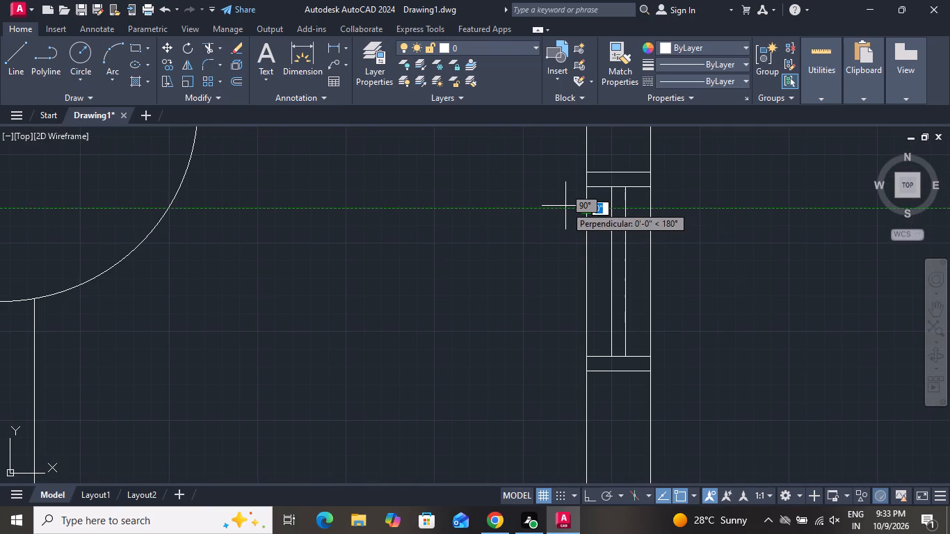
click(565, 206)
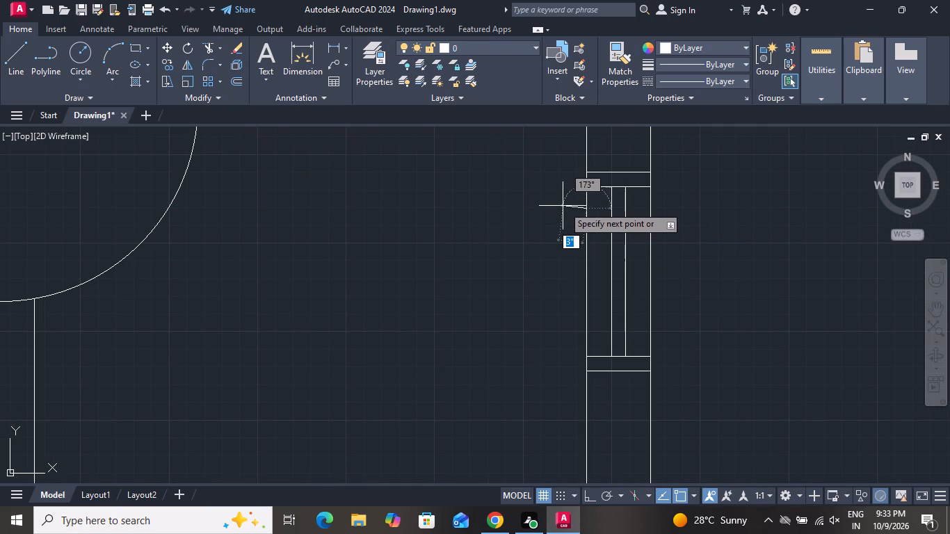
click(591, 498)
scroll(543, 371, down, 6)
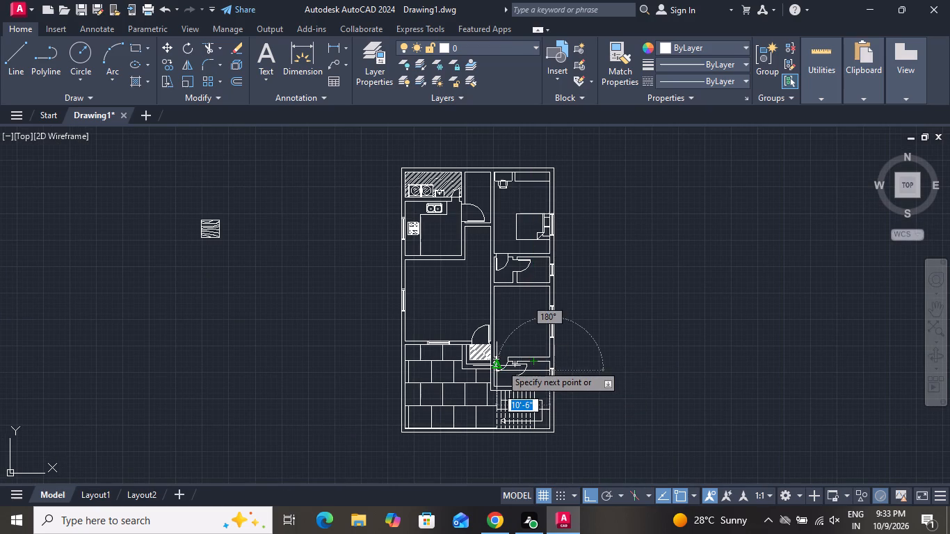
scroll(501, 364, up, 2)
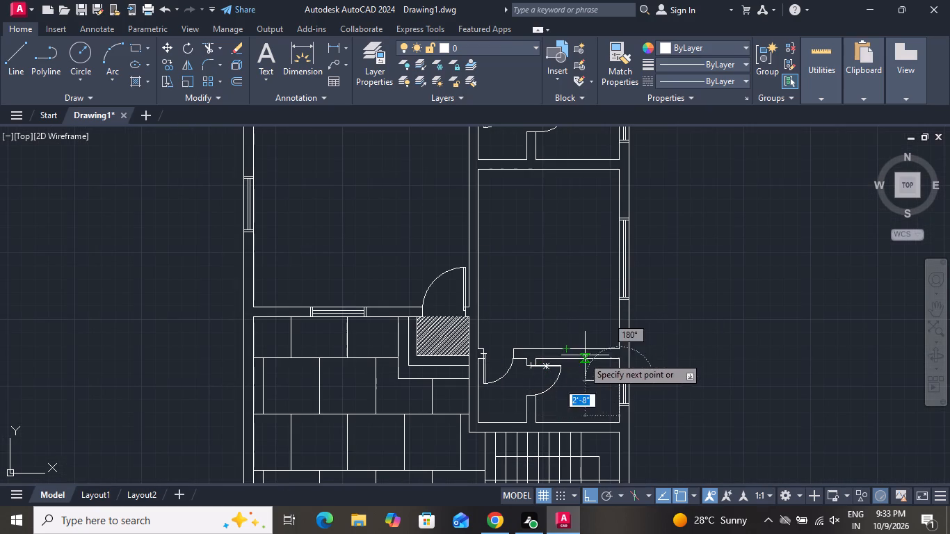
scroll(577, 380, up, 3)
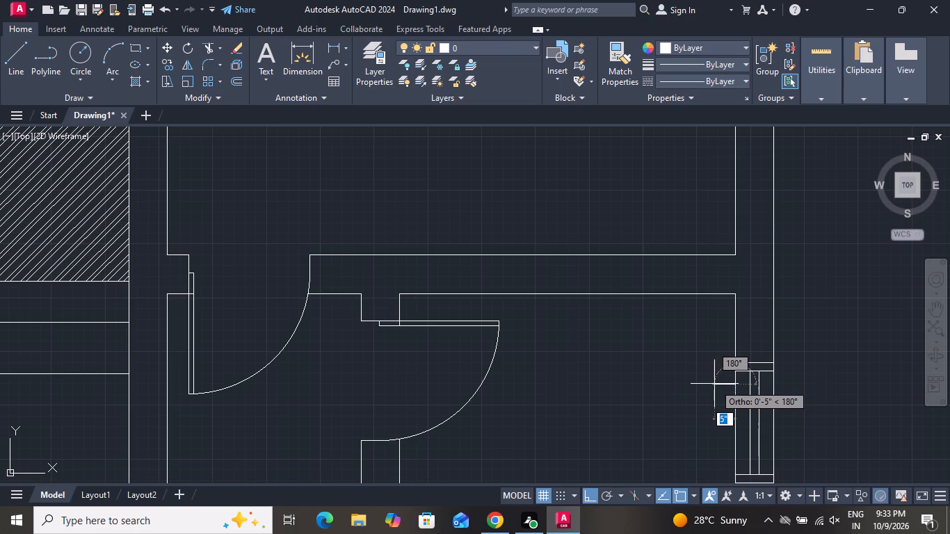
click(714, 384)
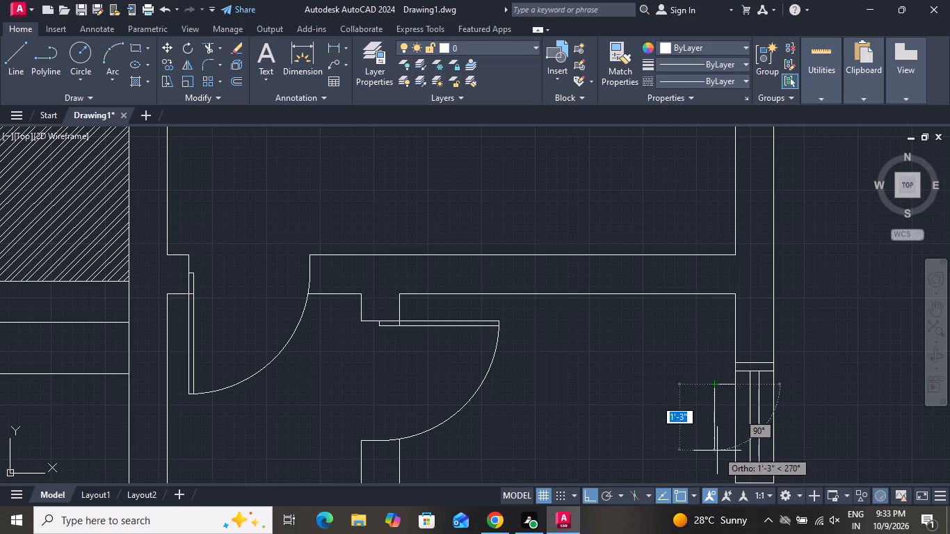
click(717, 452)
click(734, 452)
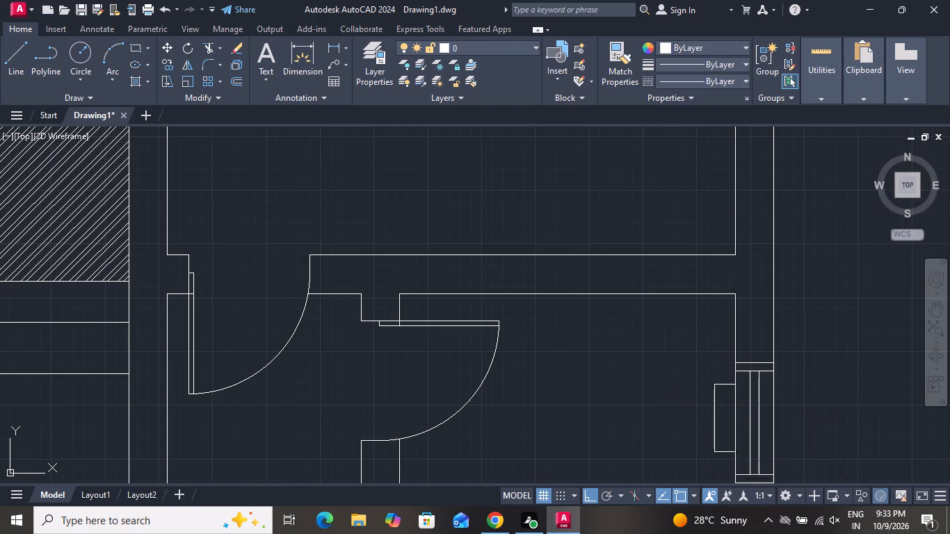
right_click(734, 452)
click(752, 308)
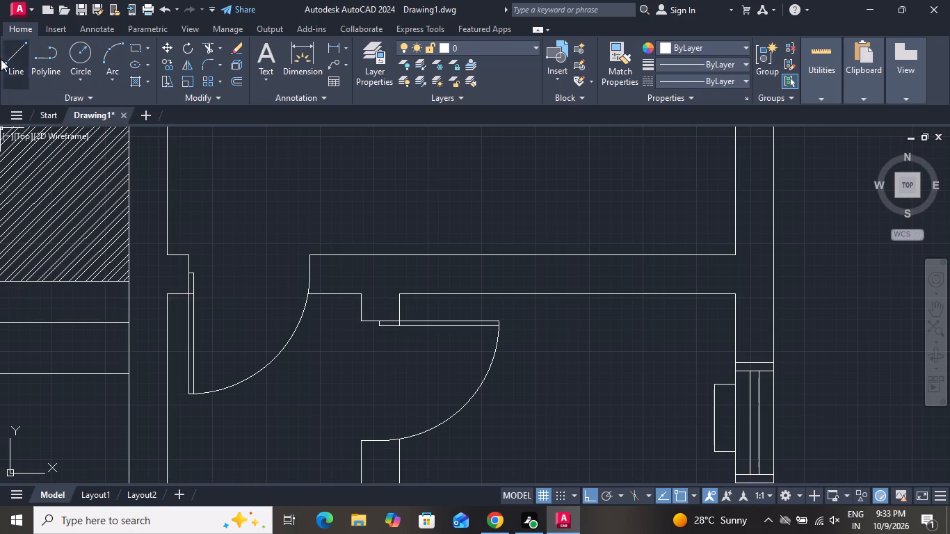
Draw a bed rectangle about 7'-4" by 6'-9" against the east wall window of the large room north of the small windowed room.
scroll(330, 323, down, 4)
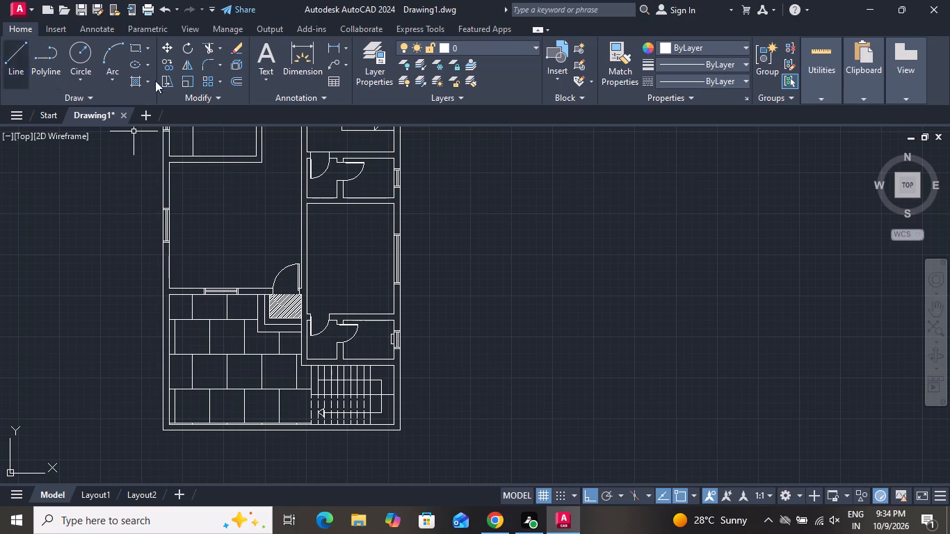
click(142, 44)
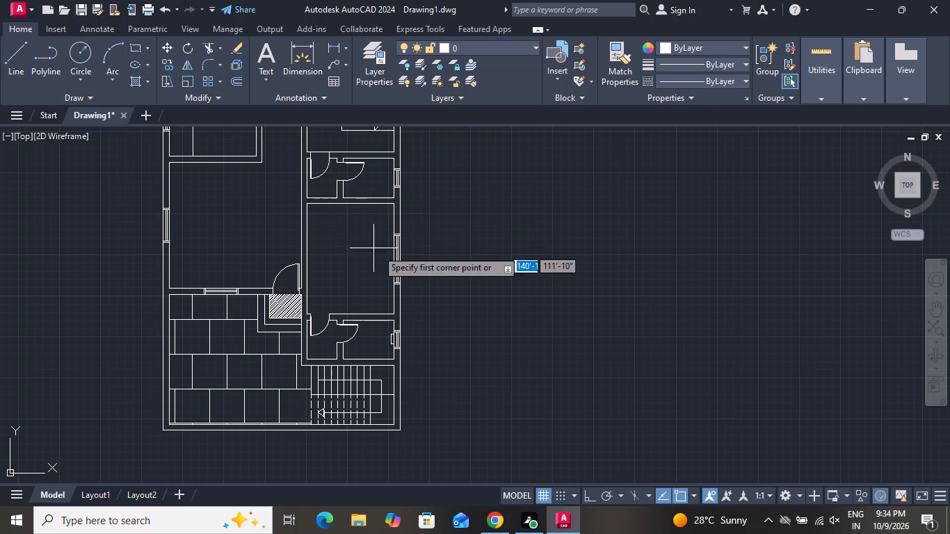
scroll(378, 251, up, 2)
click(409, 203)
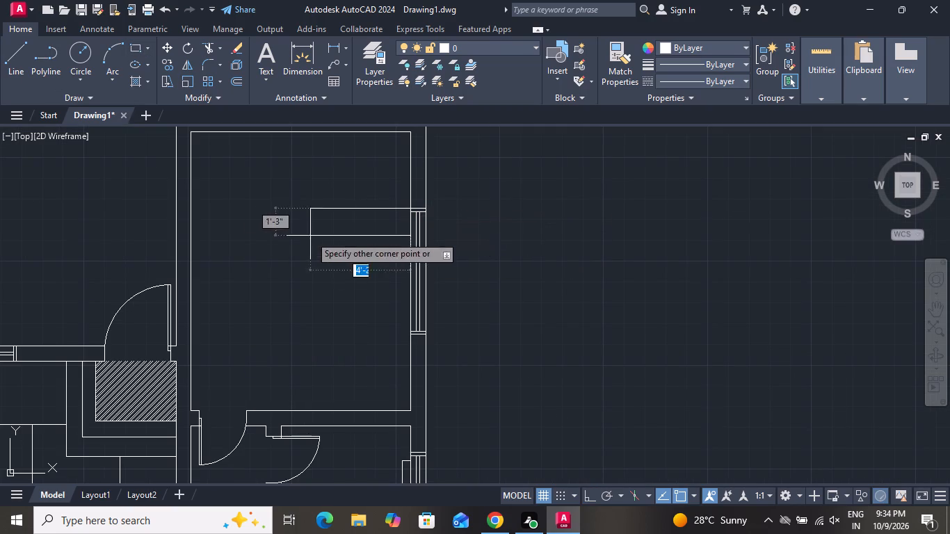
click(264, 343)
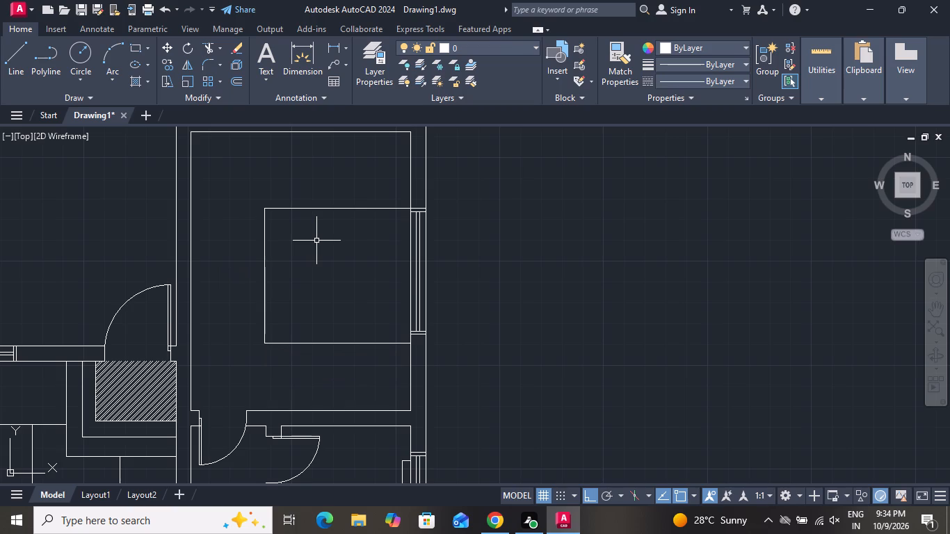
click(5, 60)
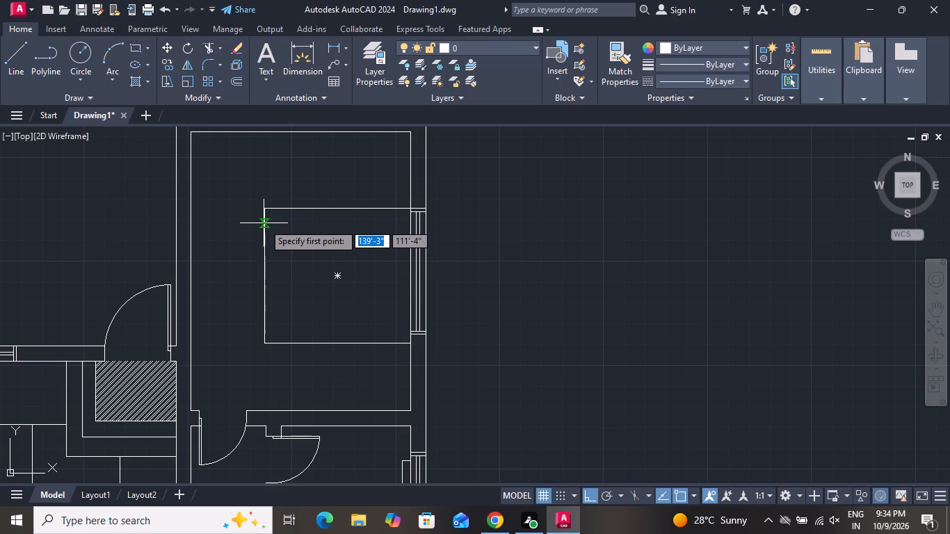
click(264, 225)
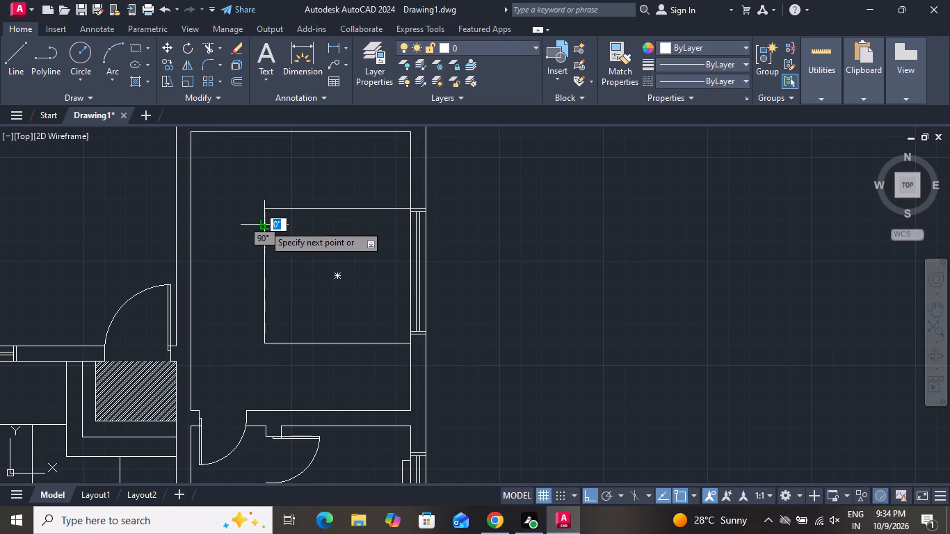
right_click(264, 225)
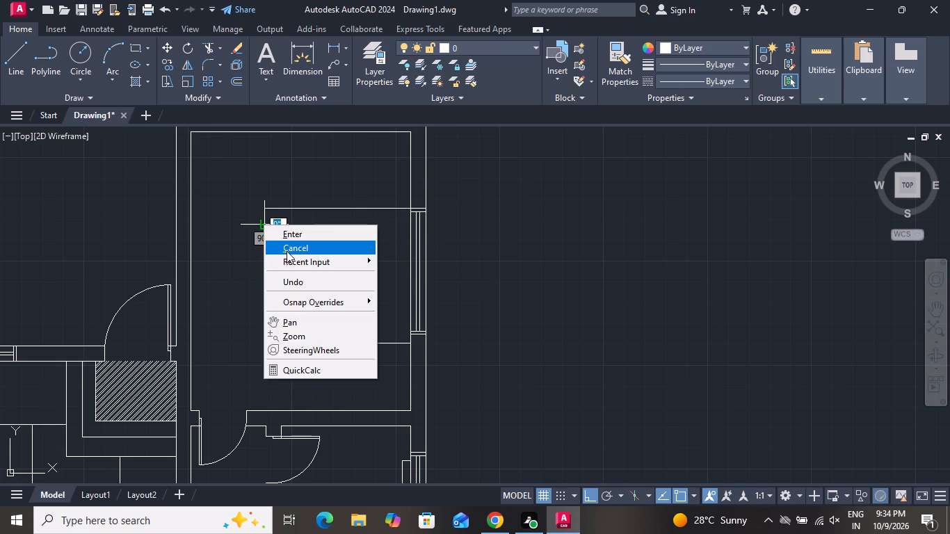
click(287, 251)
Draw a straight north-south line across the new bed rectangle, connecting its long edges and separating a narrow strip beside the window.
click(26, 49)
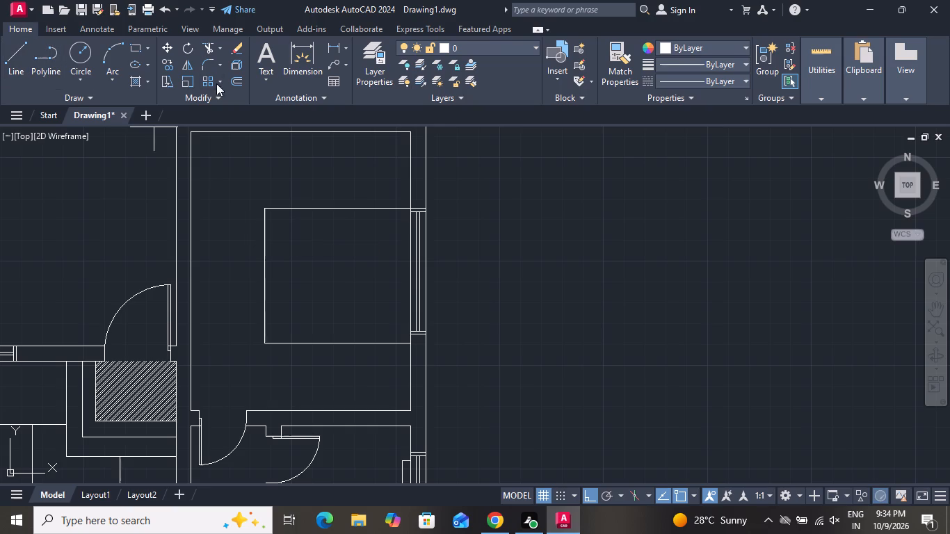
click(367, 208)
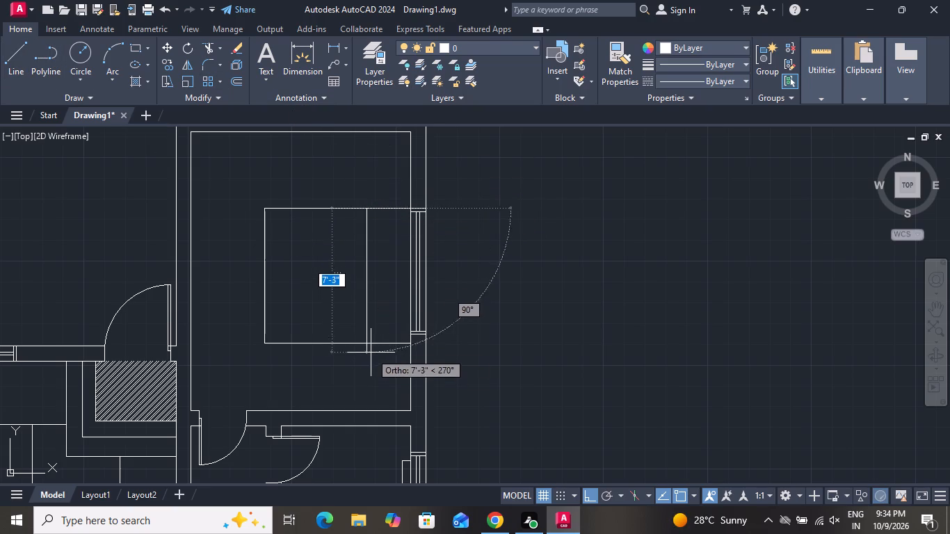
click(370, 343)
right_click(370, 342)
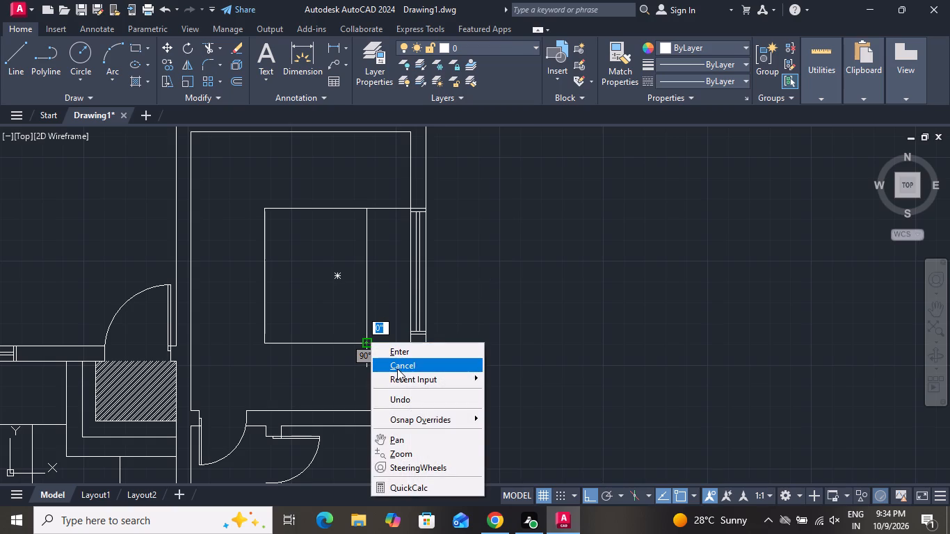
click(397, 369)
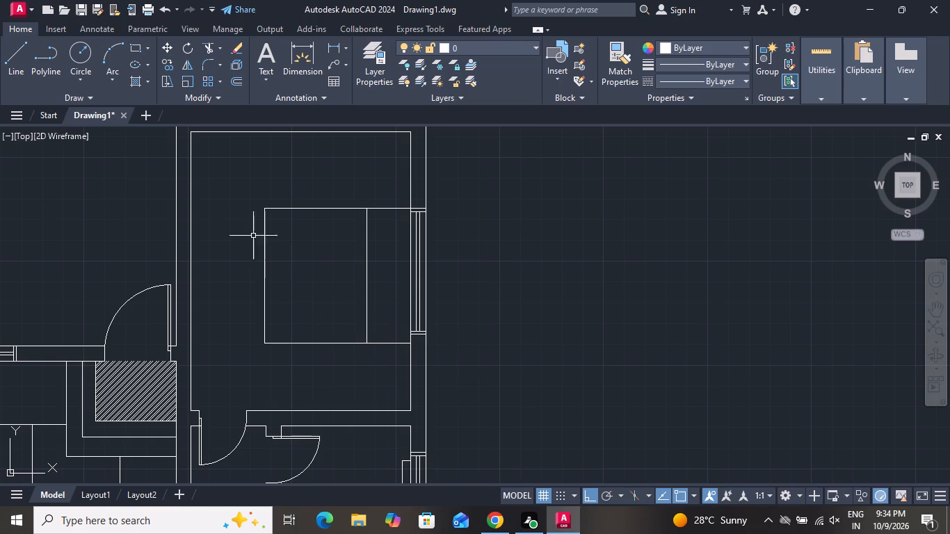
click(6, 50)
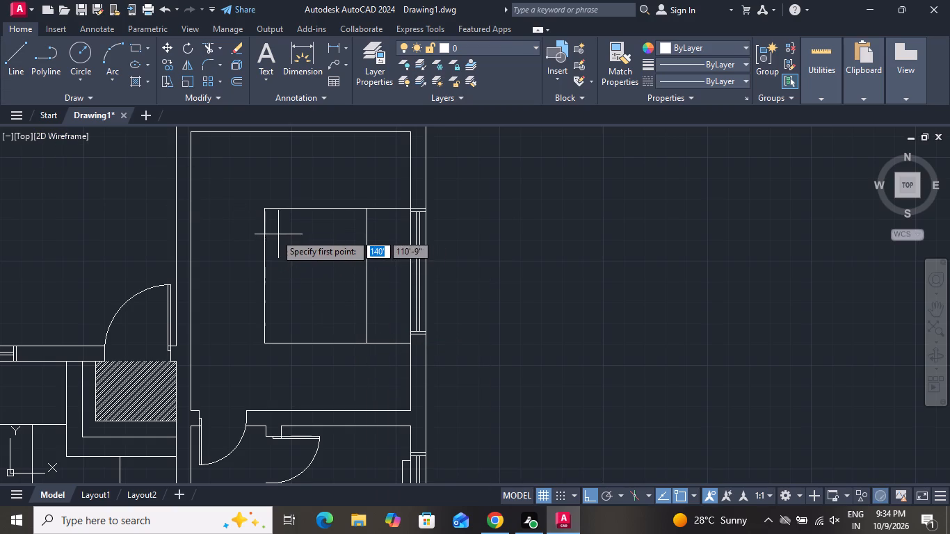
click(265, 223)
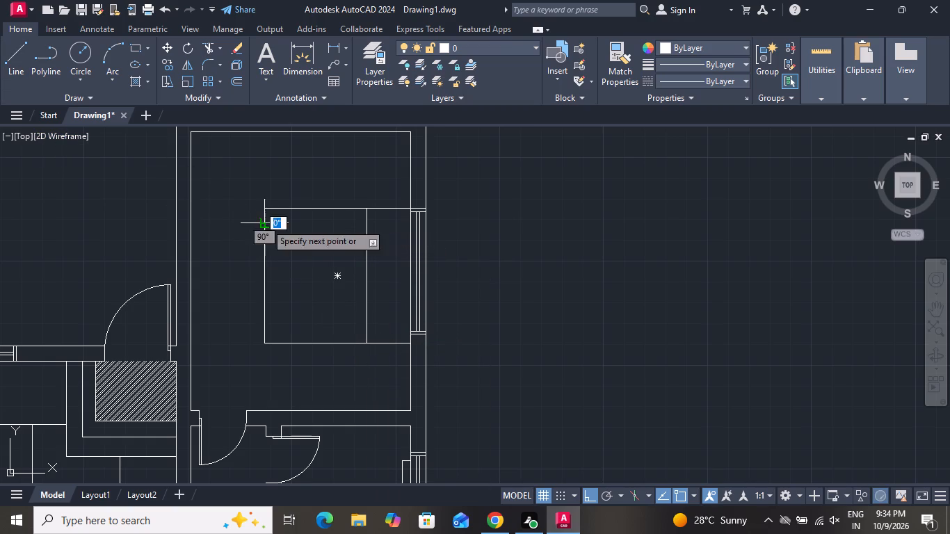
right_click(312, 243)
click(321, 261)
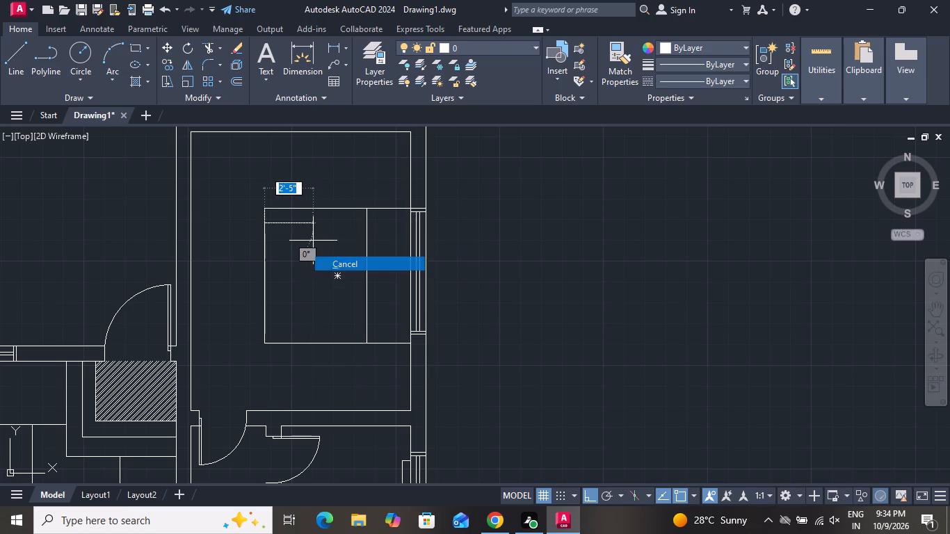
Draw a second north-south line just west of the bed's dividing line, from the north edge, stopping short of the south edge.
click(19, 55)
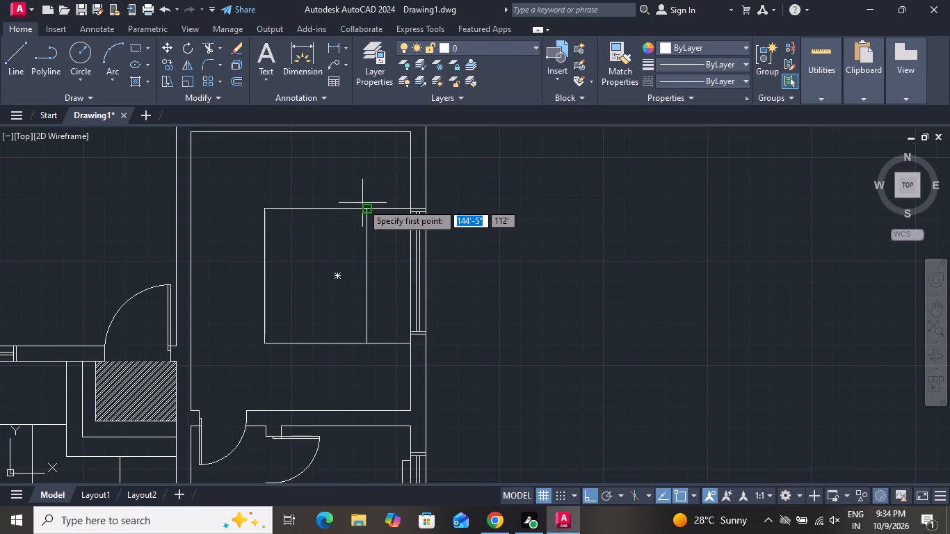
click(356, 207)
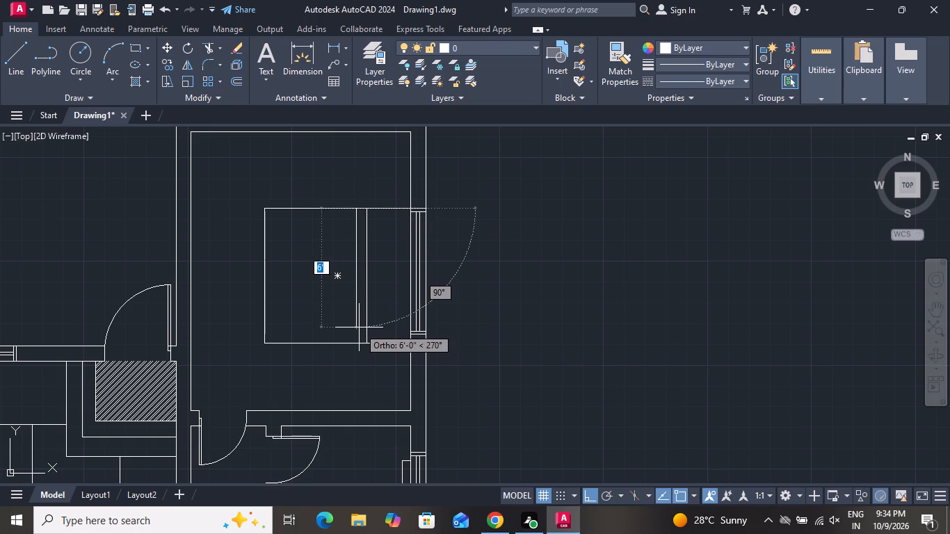
scroll(359, 327, up, 2)
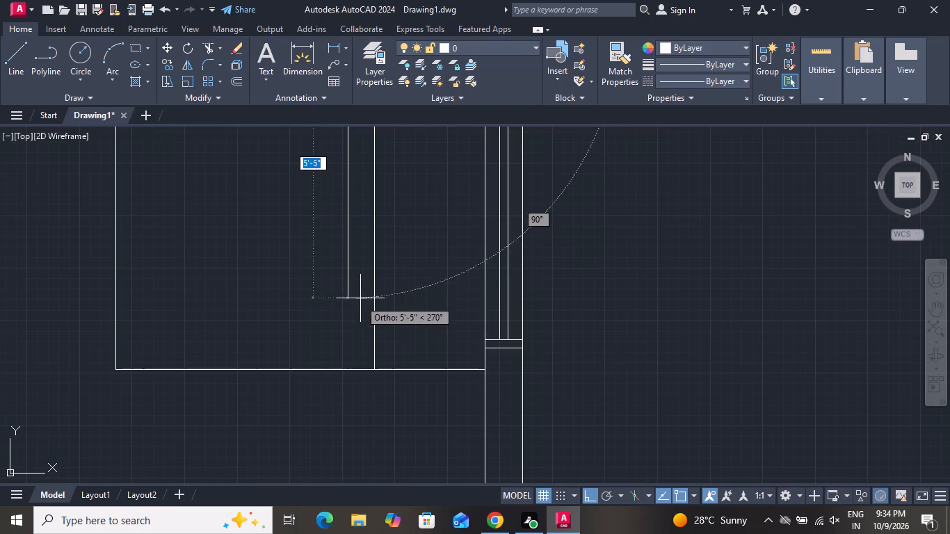
click(355, 275)
right_click(355, 275)
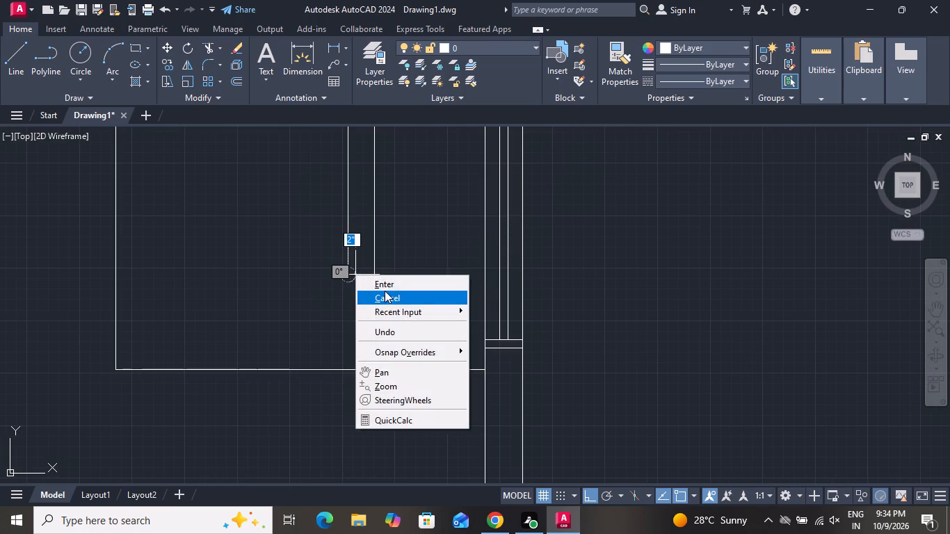
click(385, 291)
Draw a curved, roughly triangular folded-sheet corner with a spline, starting and ending at the lower end of the new north-south line.
key(s)
text(pl)
key(space)
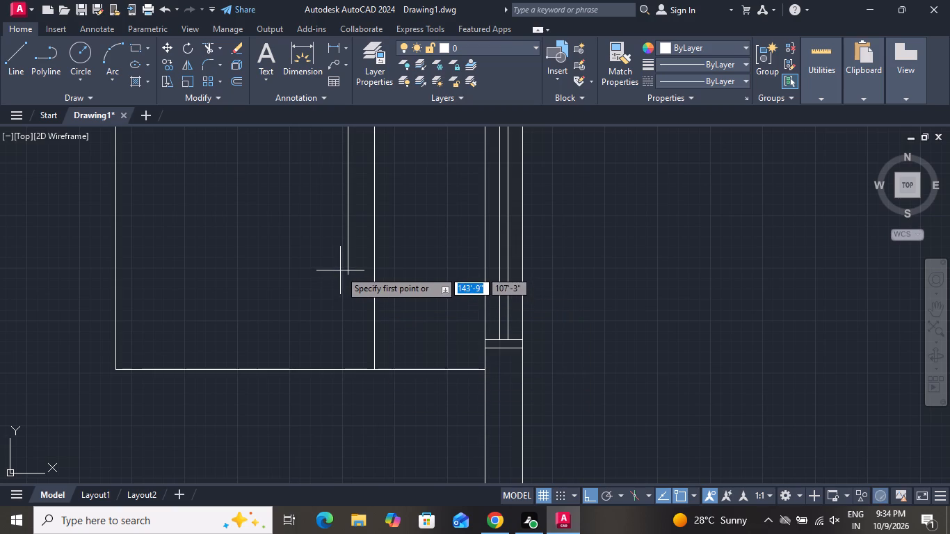
click(344, 270)
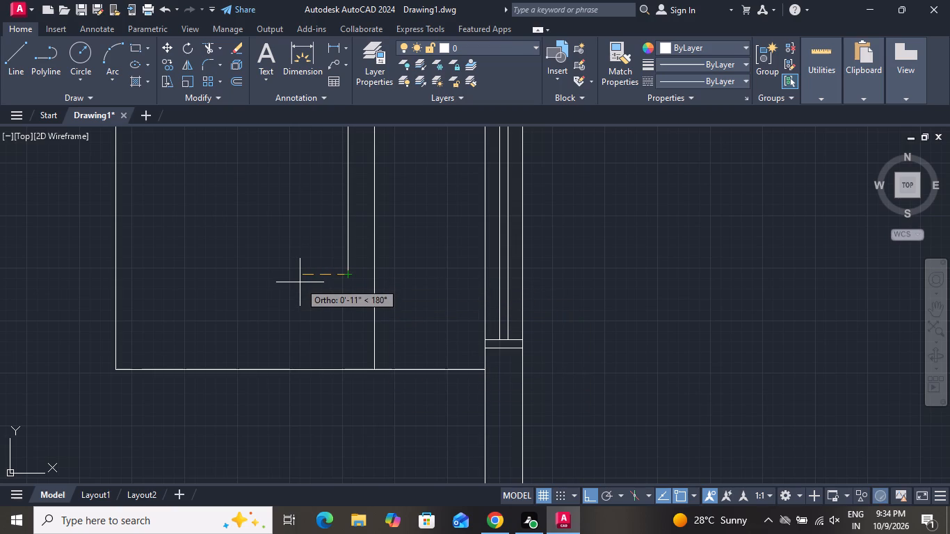
click(300, 282)
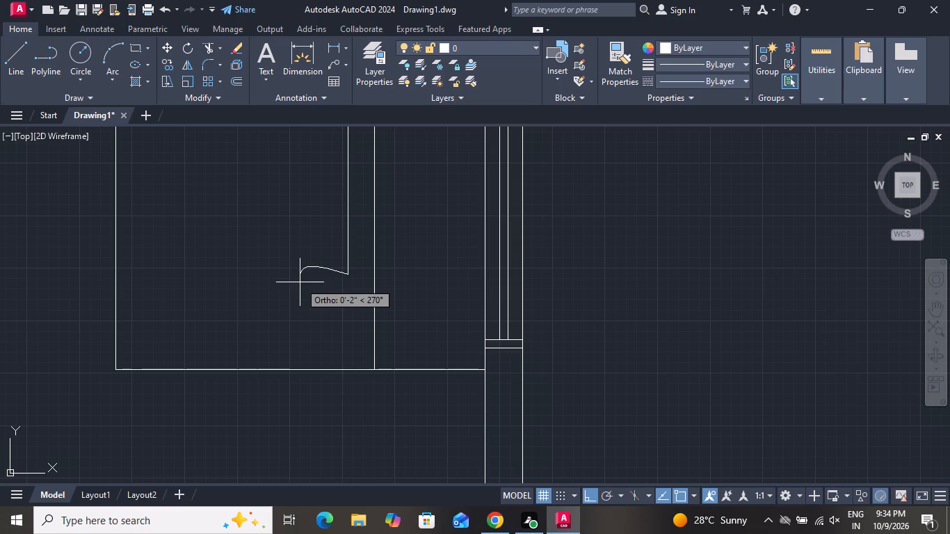
click(293, 300)
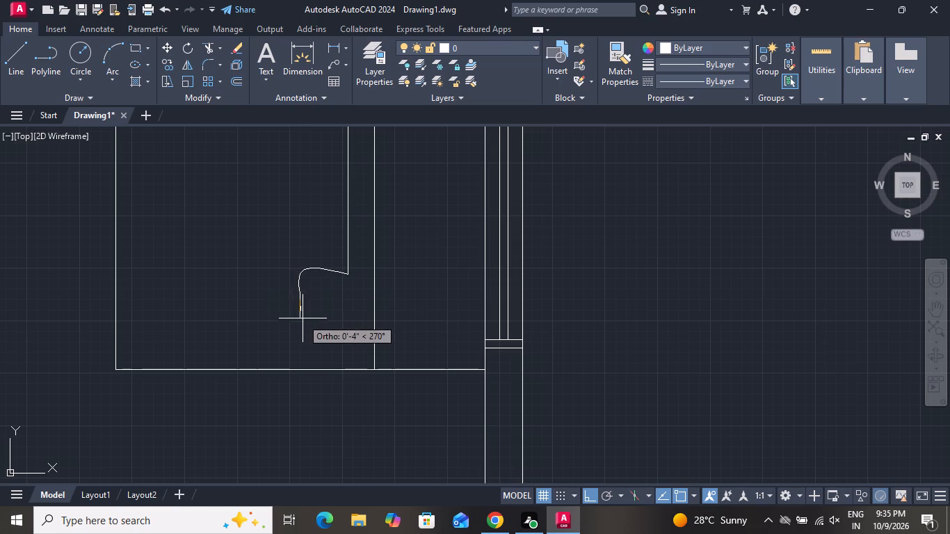
click(303, 319)
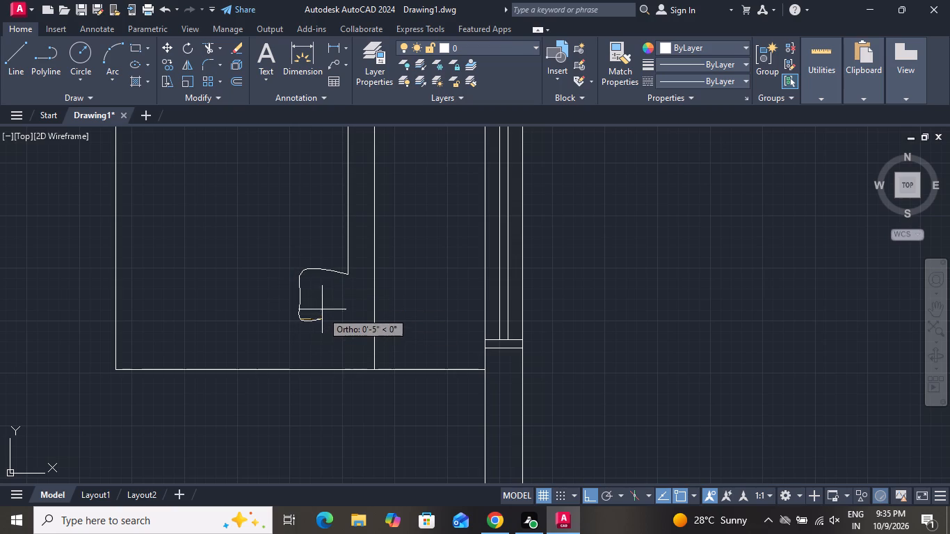
click(345, 279)
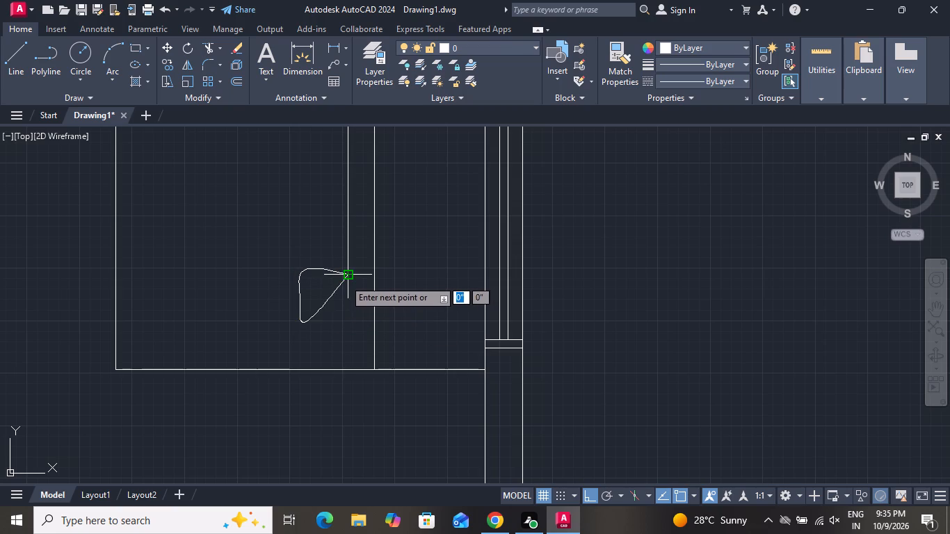
click(350, 273)
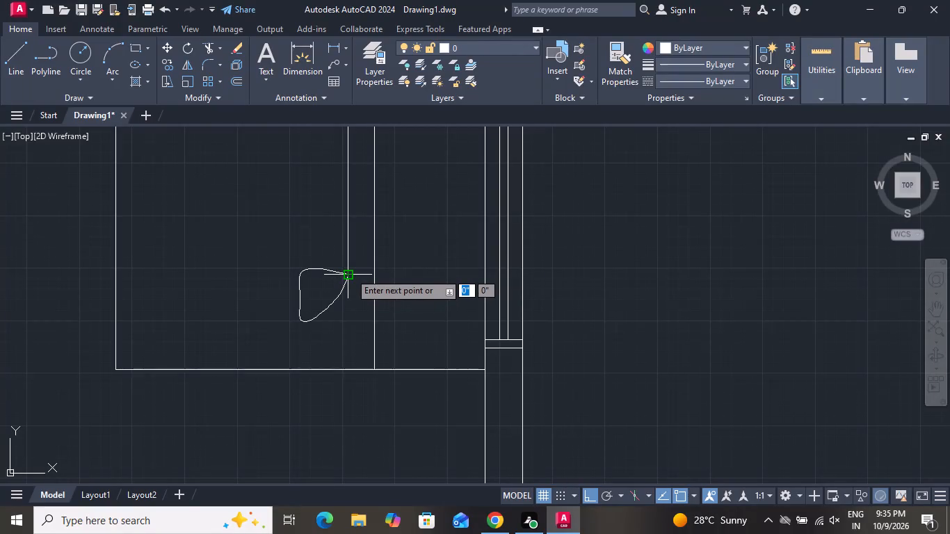
click(353, 271)
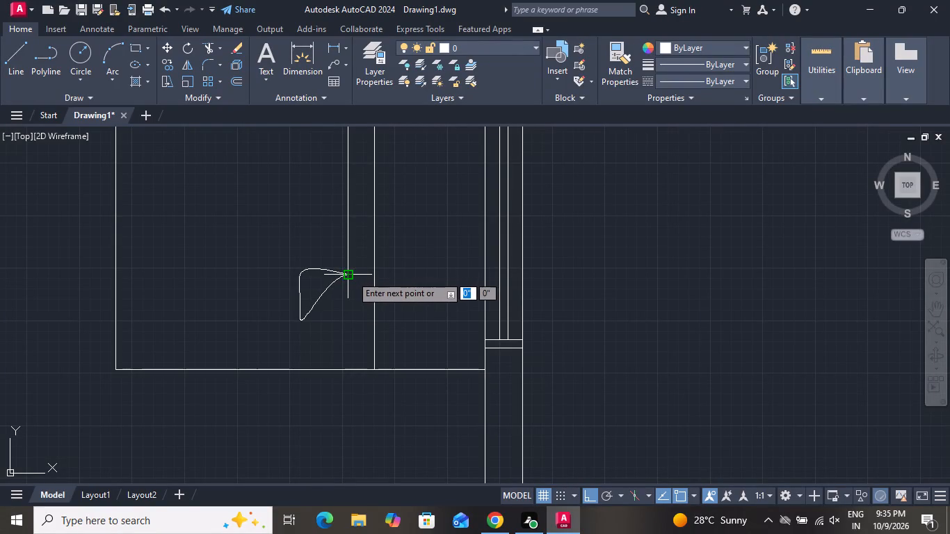
key(space)
Draw an east-west line just inside the bed's north edge, from the west edge to the shorter north-south line.
scroll(362, 327, down, 1)
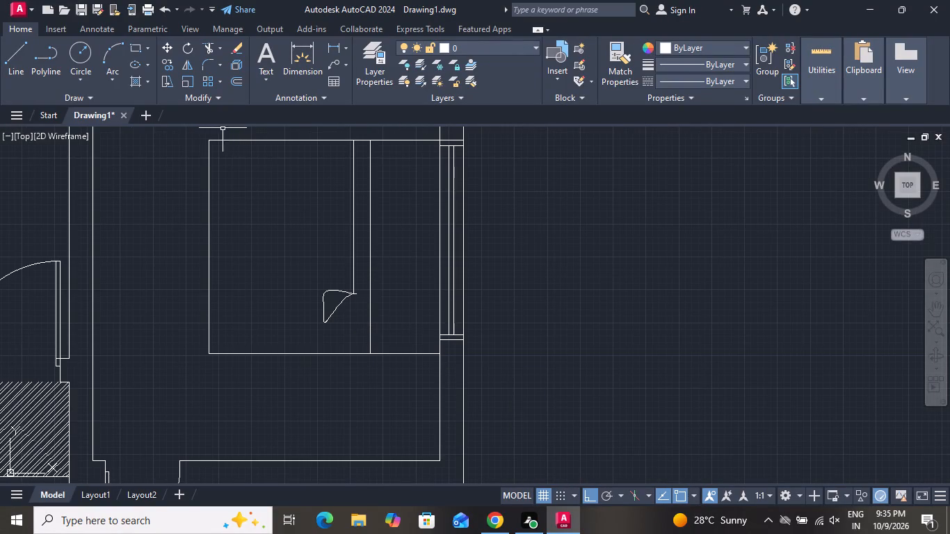
click(24, 52)
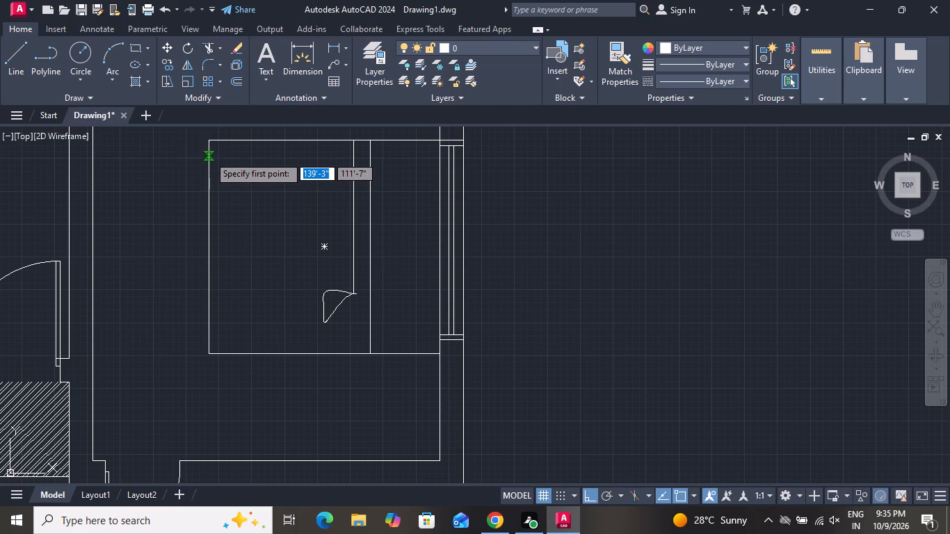
click(209, 156)
click(353, 158)
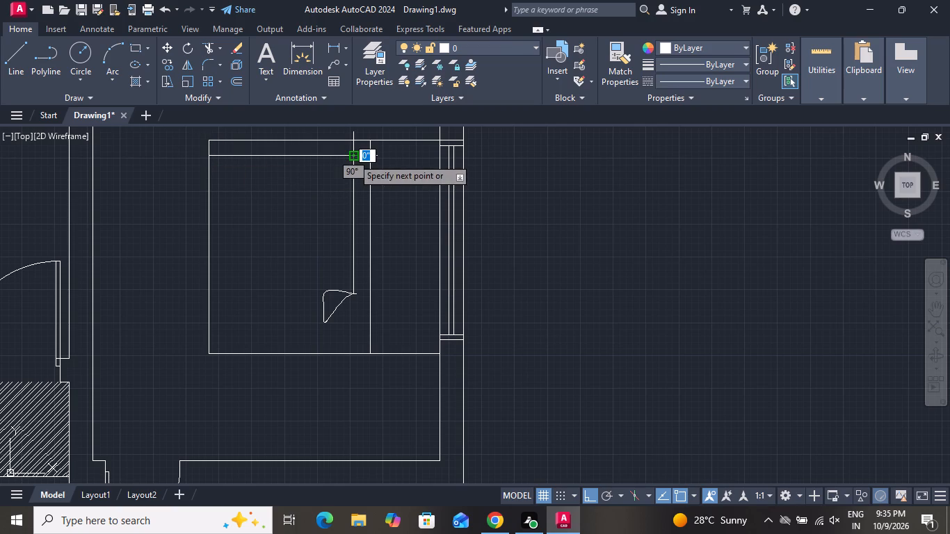
right_click(353, 158)
click(379, 178)
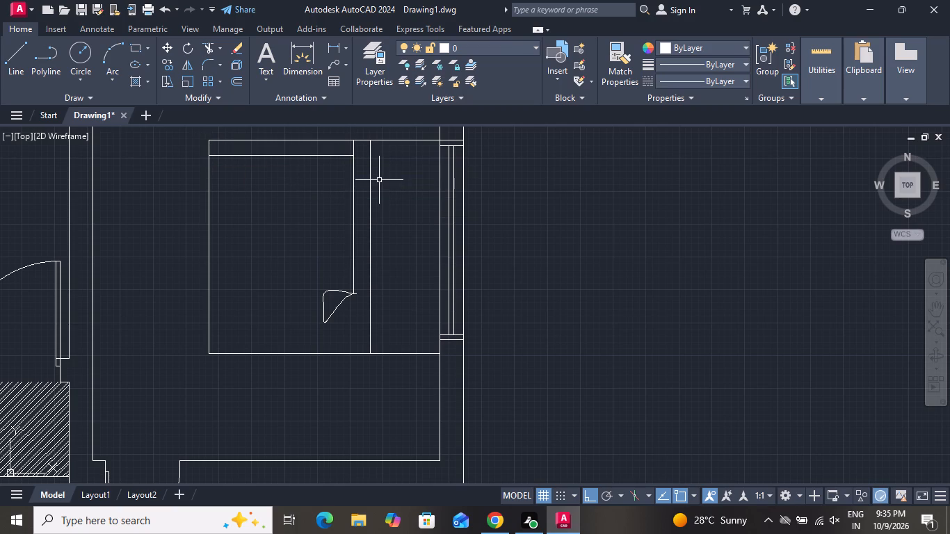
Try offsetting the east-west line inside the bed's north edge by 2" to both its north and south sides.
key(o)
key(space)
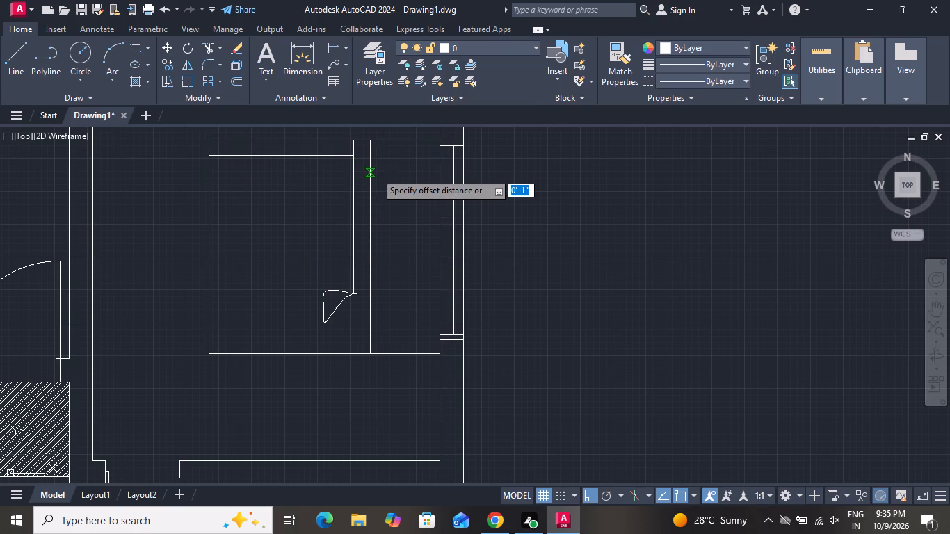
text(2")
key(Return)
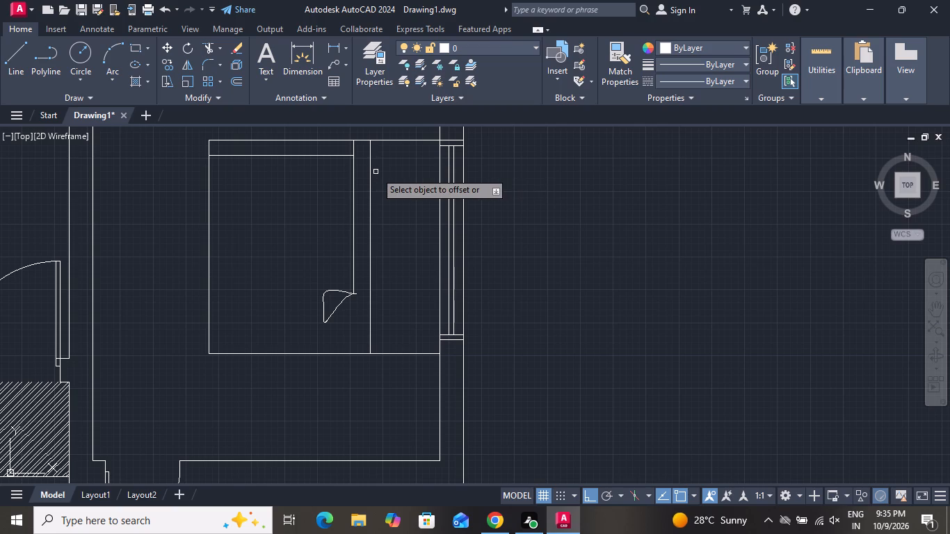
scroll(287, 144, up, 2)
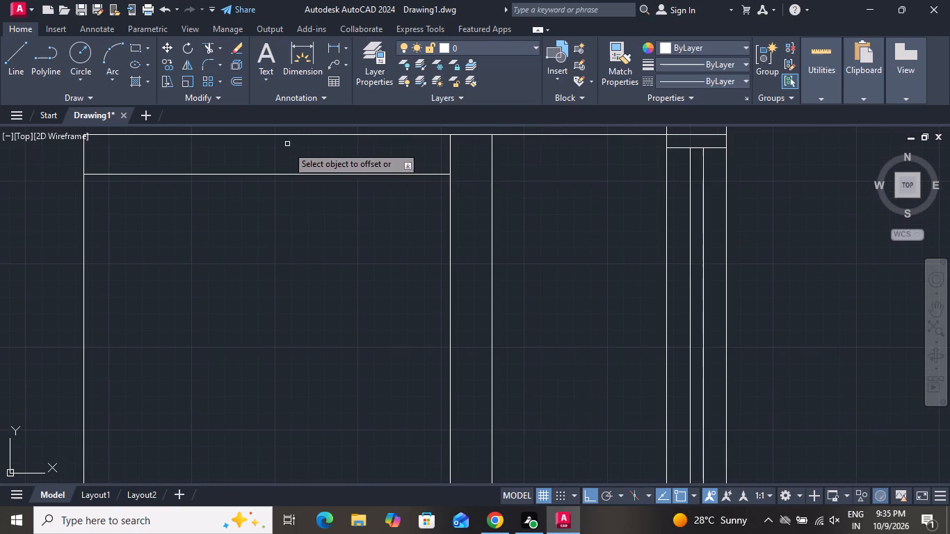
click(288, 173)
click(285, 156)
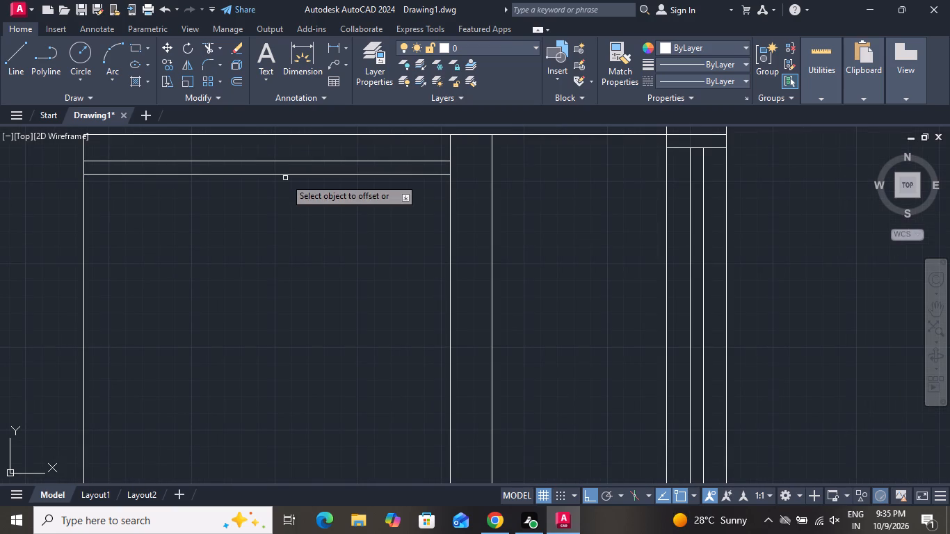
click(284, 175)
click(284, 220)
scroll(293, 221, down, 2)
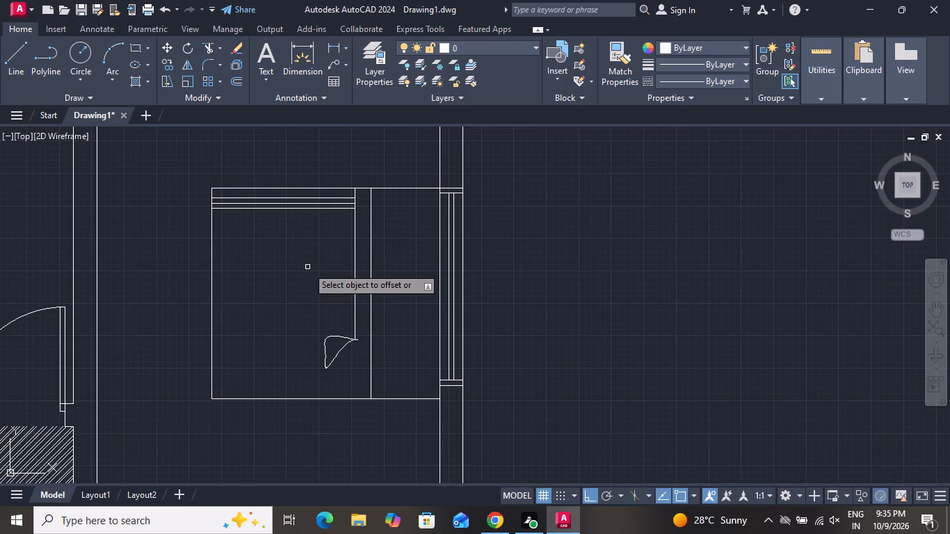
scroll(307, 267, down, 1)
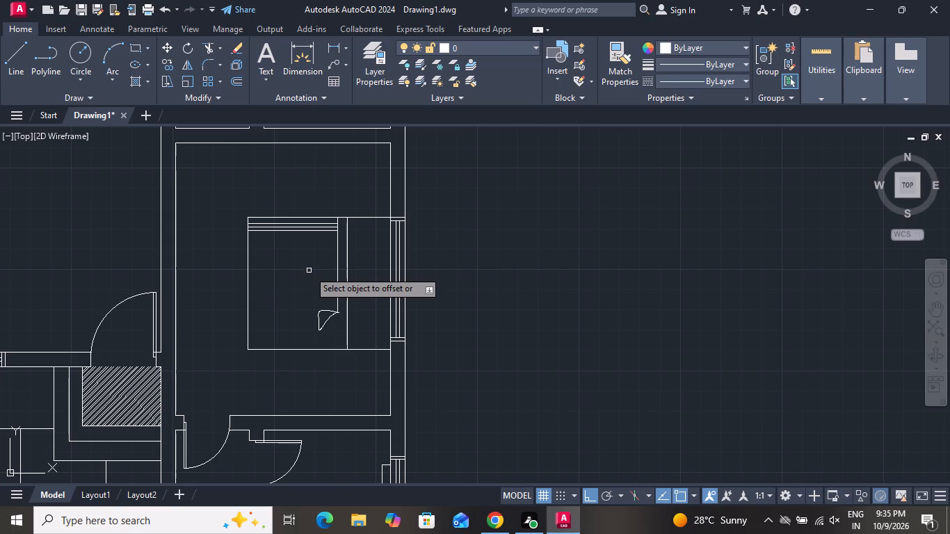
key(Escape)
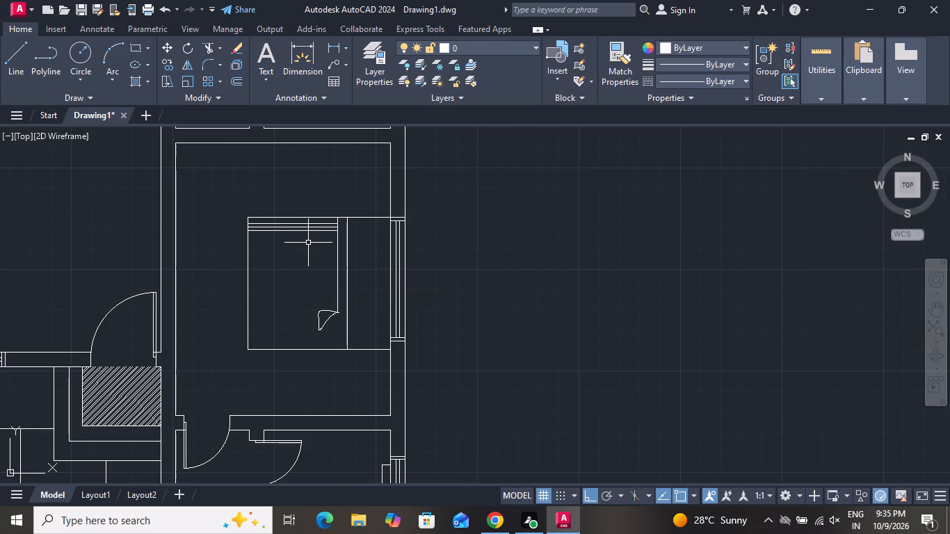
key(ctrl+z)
Offset the east-west line inside the bed's north edge 1" to the south.
key(o)
key(space)
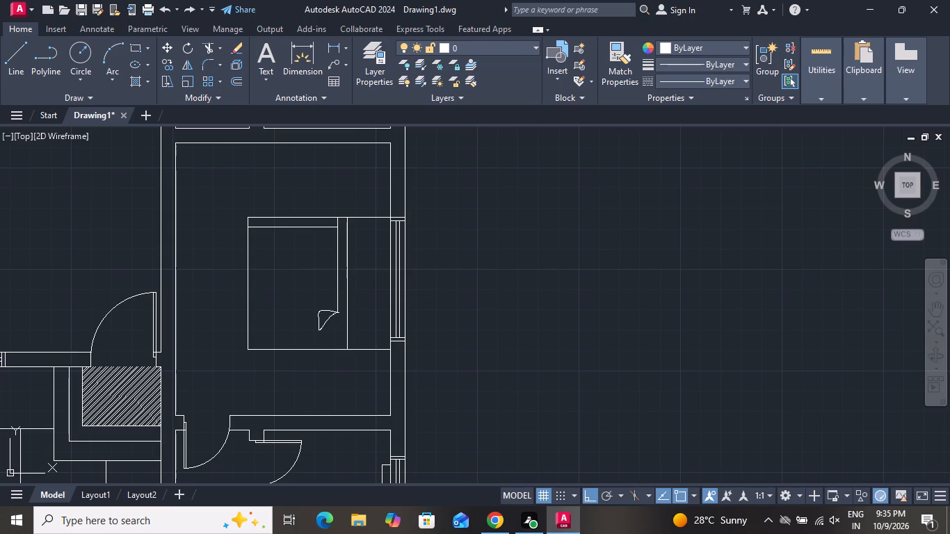
key(1)
key(shift+quotedbl)
key(Return)
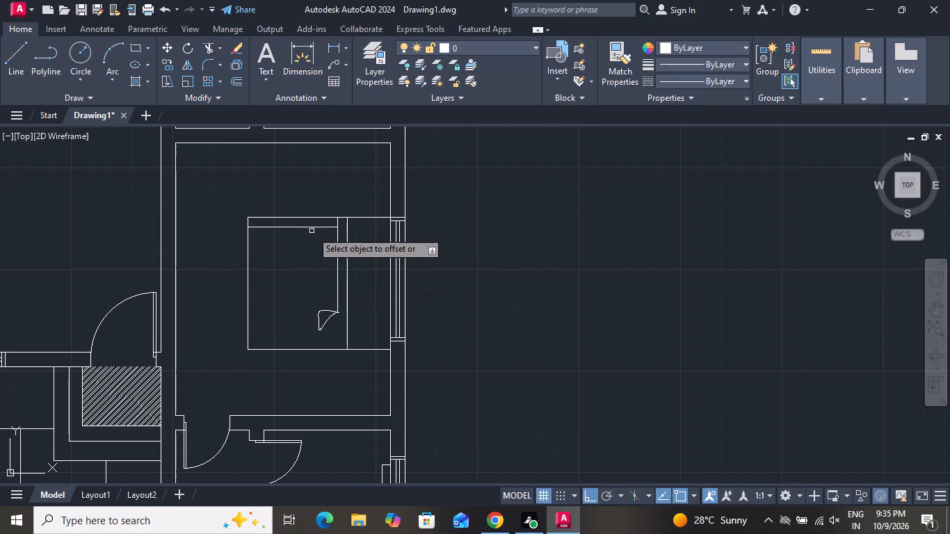
scroll(314, 227, up, 2)
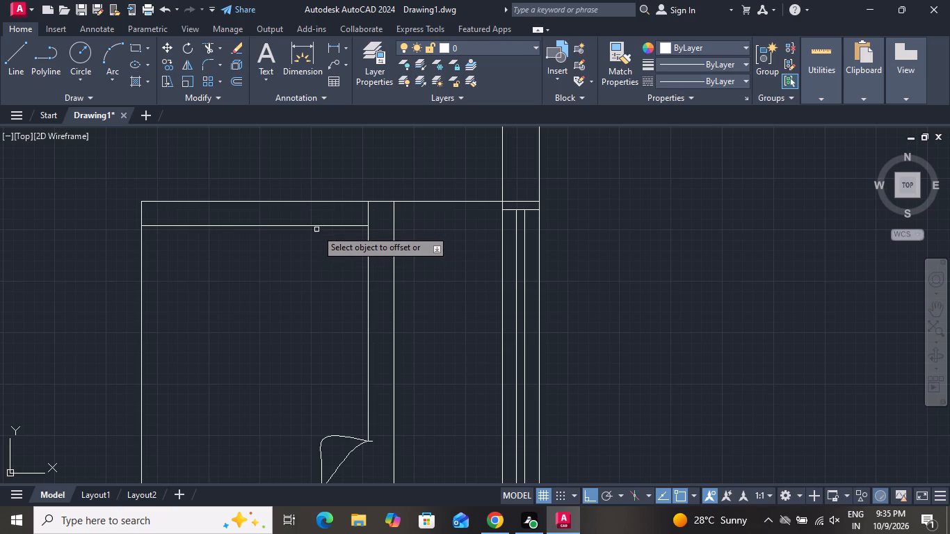
click(316, 225)
click(316, 240)
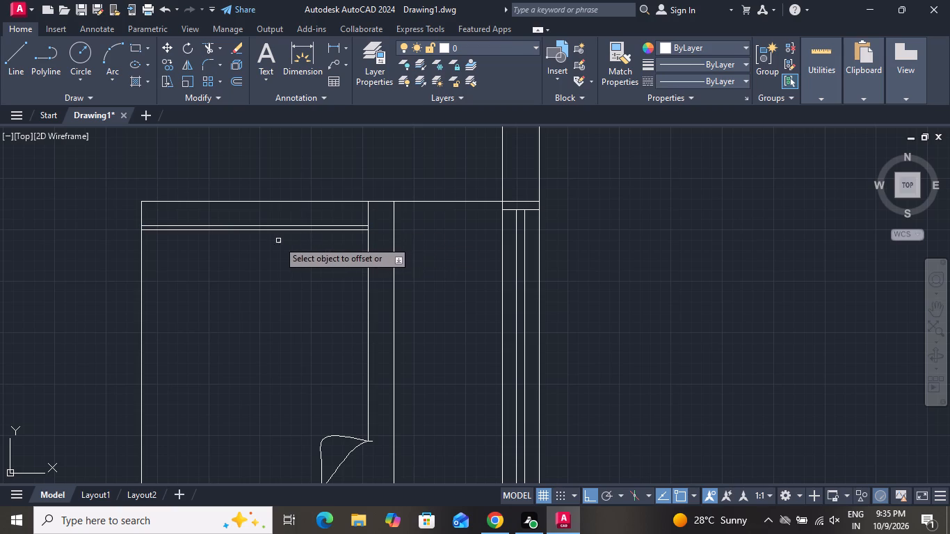
right_click(225, 249)
click(245, 277)
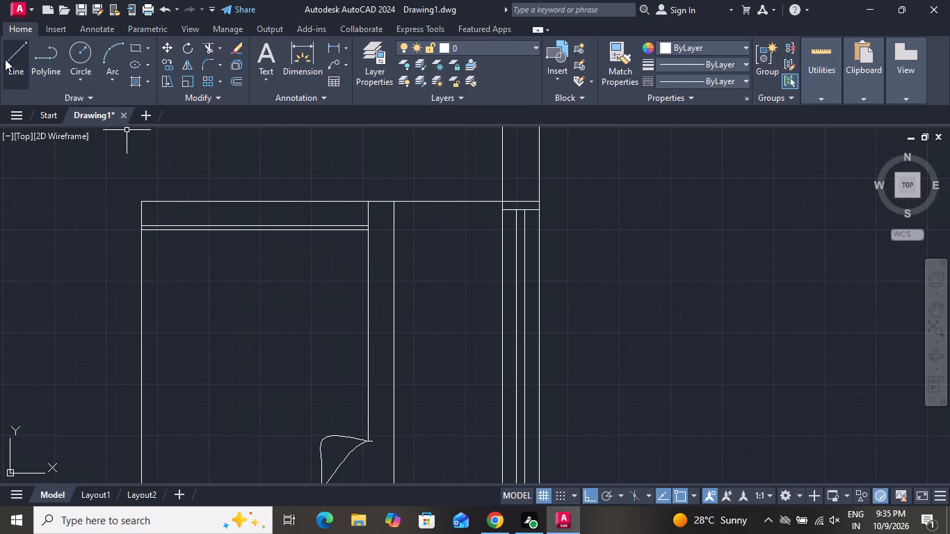
Draw a north-south line about 6'-9" long just inside the bed's west edge, joining the bed's north and south edges.
click(8, 57)
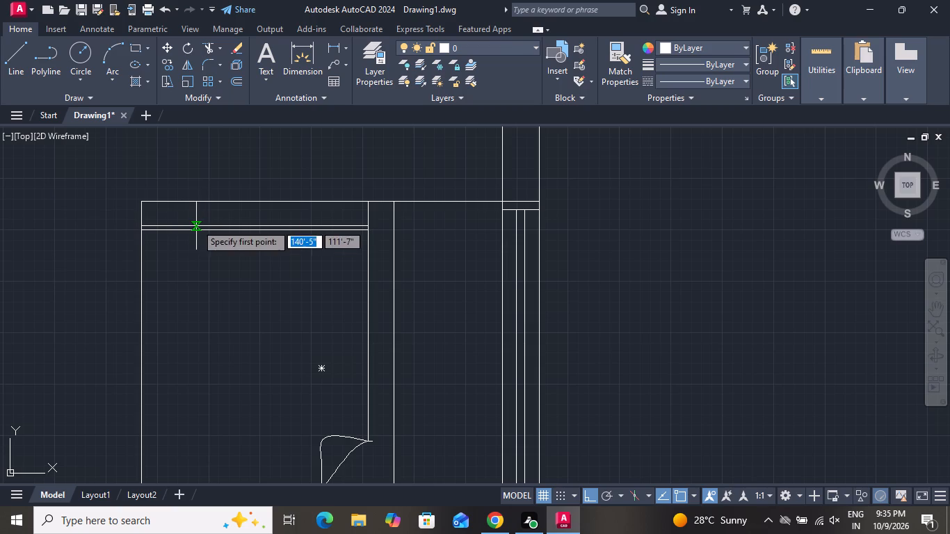
click(172, 202)
scroll(198, 348, down, 1)
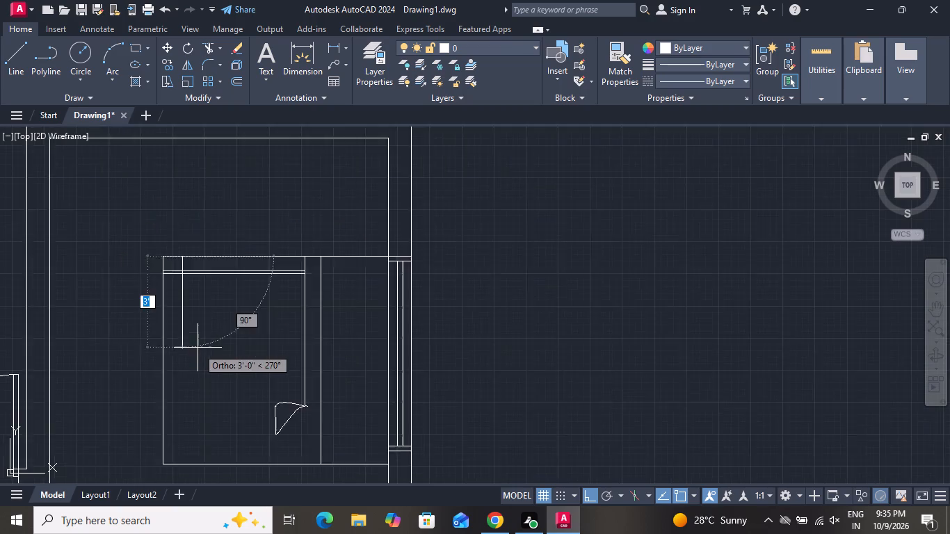
scroll(198, 348, down, 1)
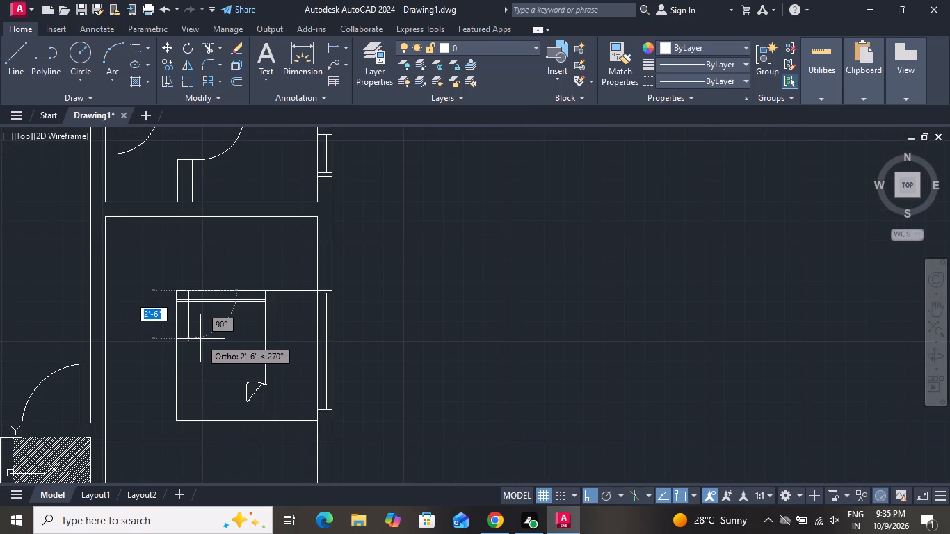
scroll(206, 331, down, 1)
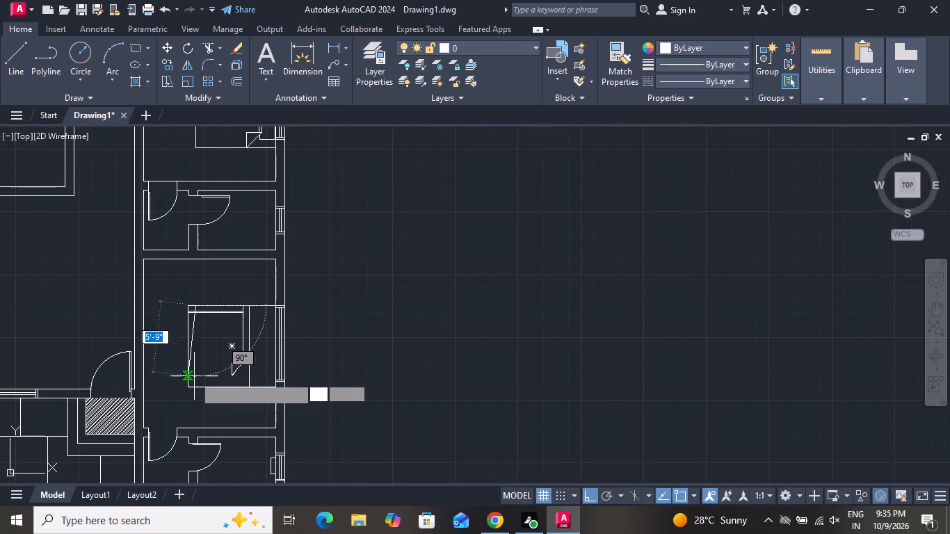
scroll(194, 380, up, 3)
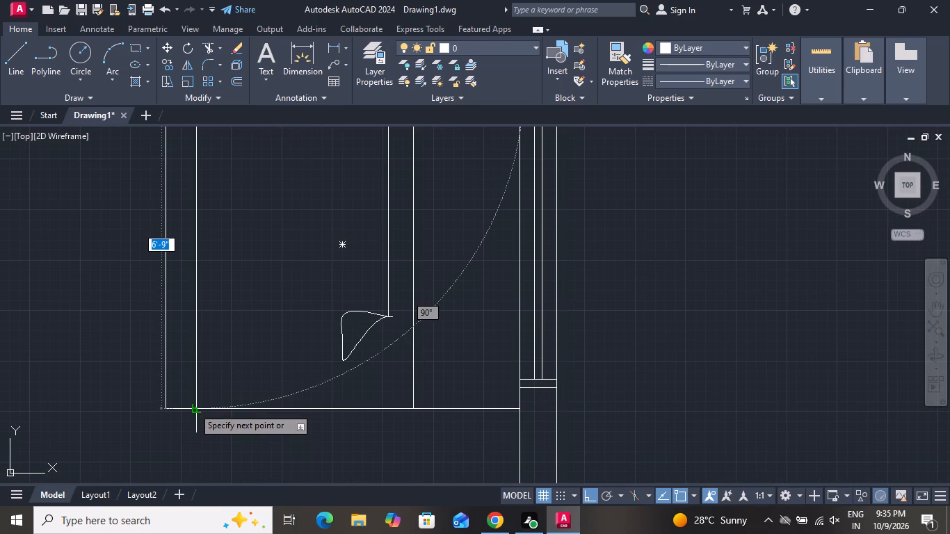
click(193, 407)
right_click(194, 404)
click(228, 263)
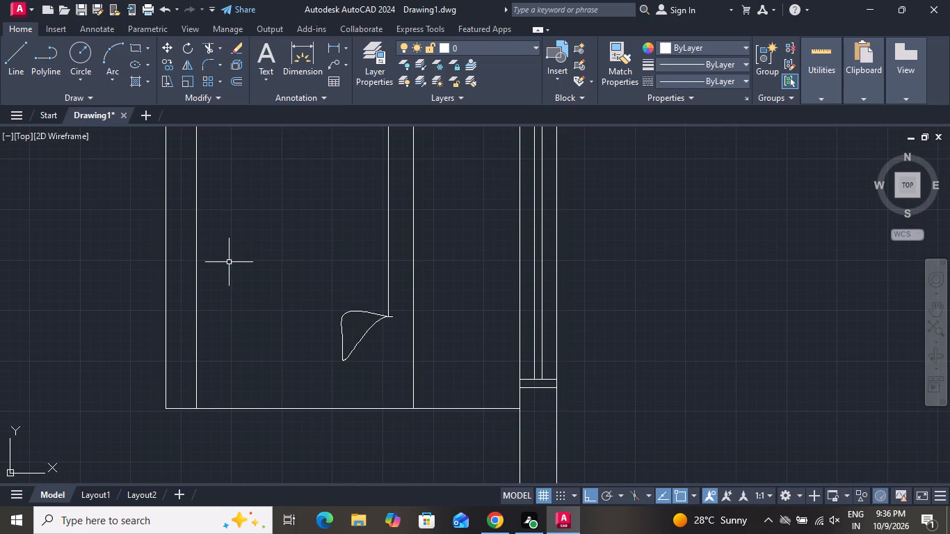
Offset the north-south line just inside the bed's west edge by 1" to both its east and west sides.
key(o)
key(space)
text(1)
right_click(236, 257)
key(shift+quotedbl)
key(Return)
scroll(248, 266, down, 2)
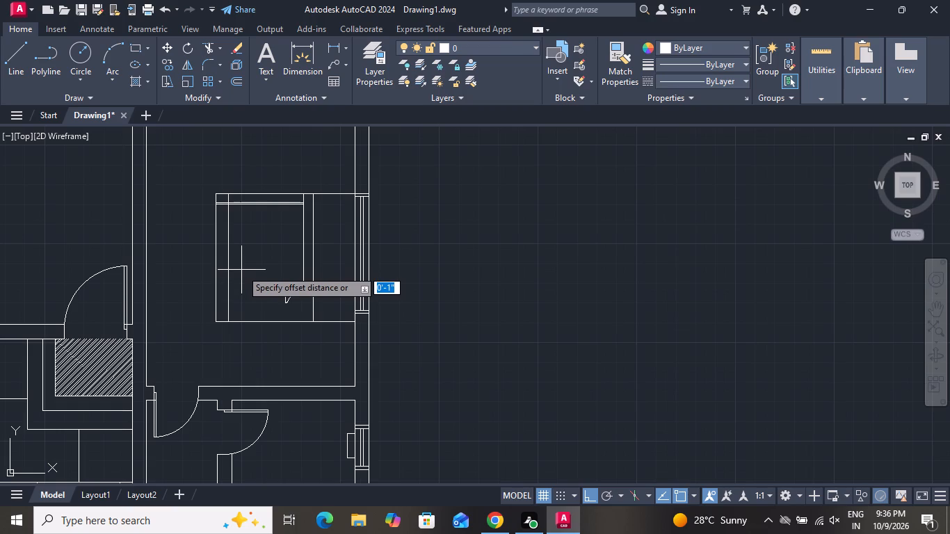
key(1)
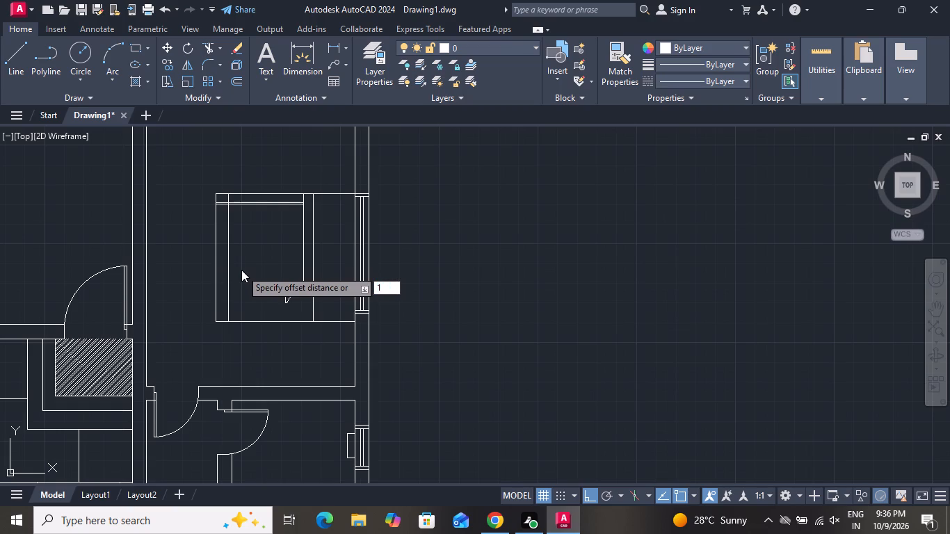
key(shift+quotedbl)
key(Return)
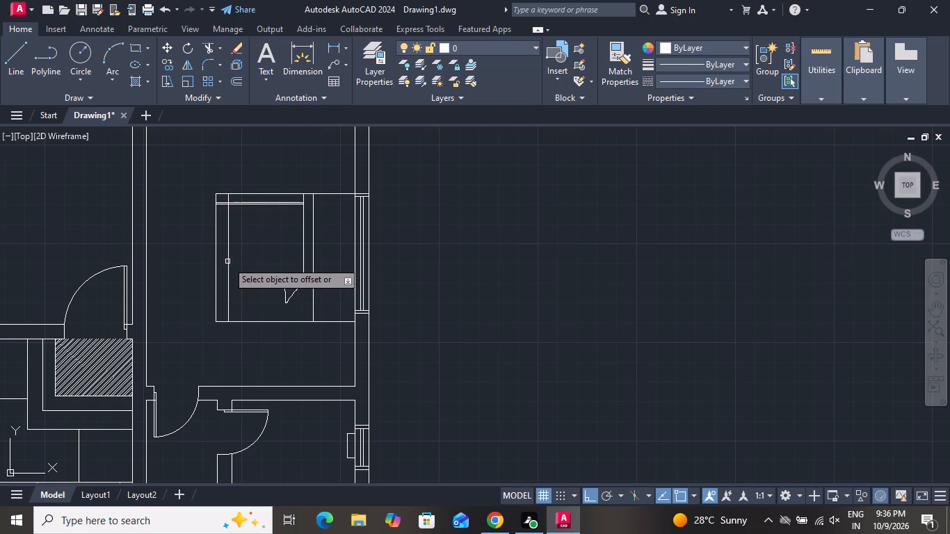
click(228, 261)
click(235, 261)
scroll(224, 262, up, 3)
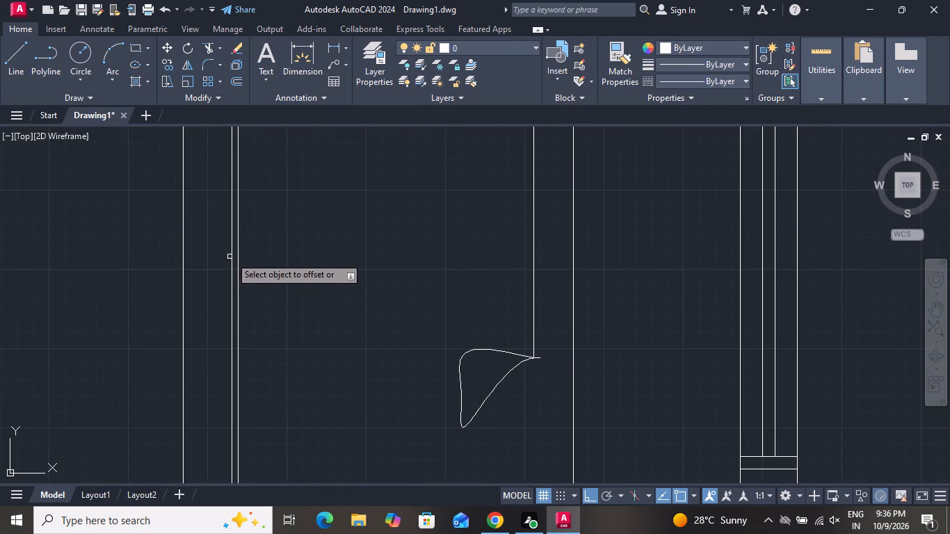
click(231, 256)
click(217, 254)
Offset the northern of the two east-west lines inside the bed's north edge 1" to the north.
scroll(267, 263, down, 3)
scroll(274, 194, up, 2)
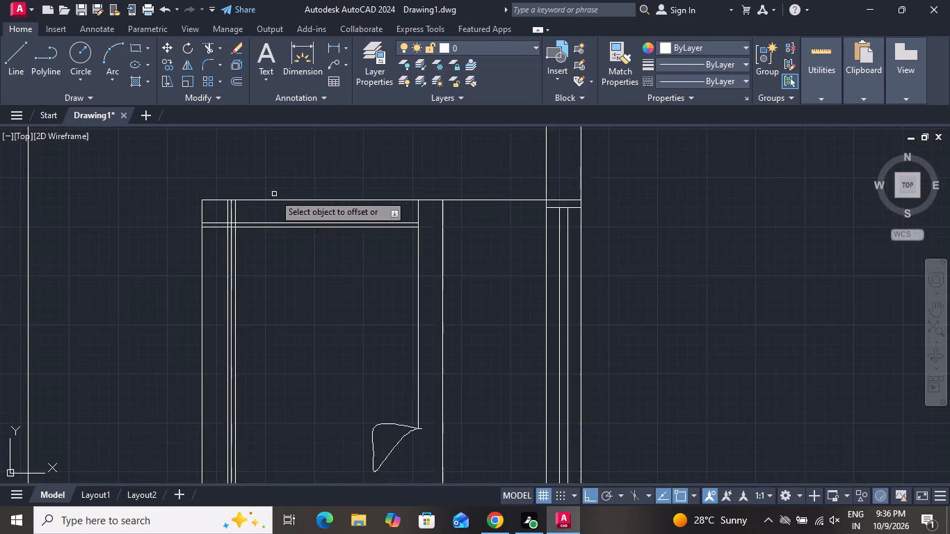
scroll(277, 209, up, 2)
click(275, 243)
click(276, 225)
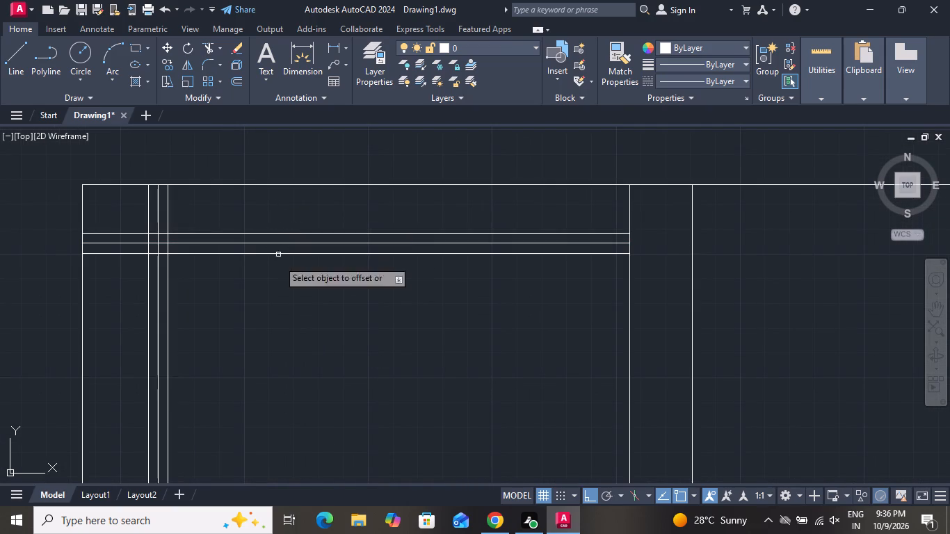
scroll(278, 343, up, 1)
scroll(279, 344, down, 1)
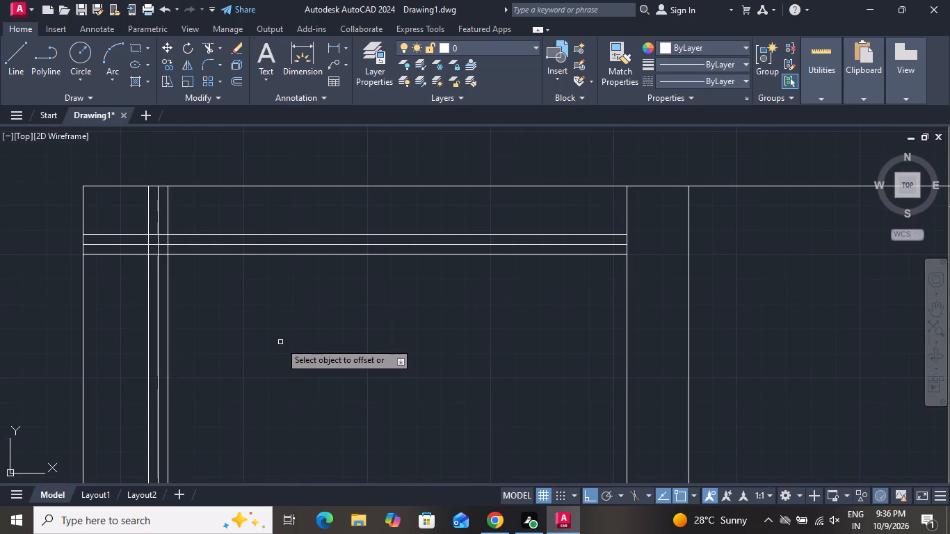
scroll(280, 342, down, 1)
right_click(280, 342)
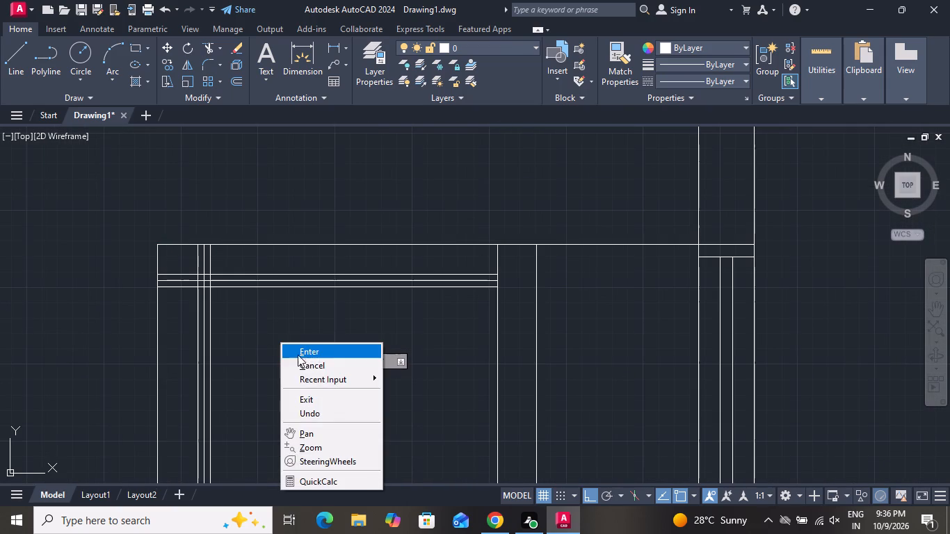
click(298, 359)
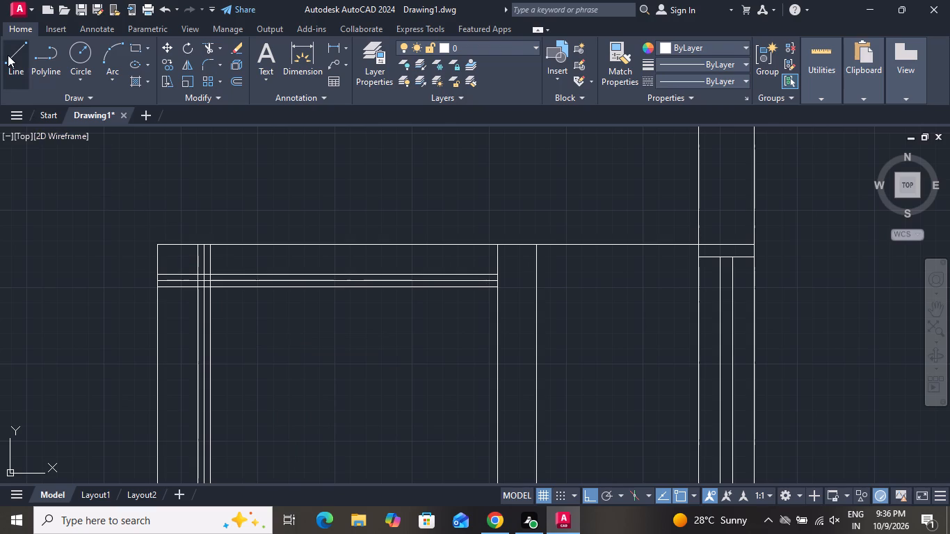
Draw a freehand spline pillow outline about 1'-2" long in the northern part of the bed's east strip, near the window.
click(10, 49)
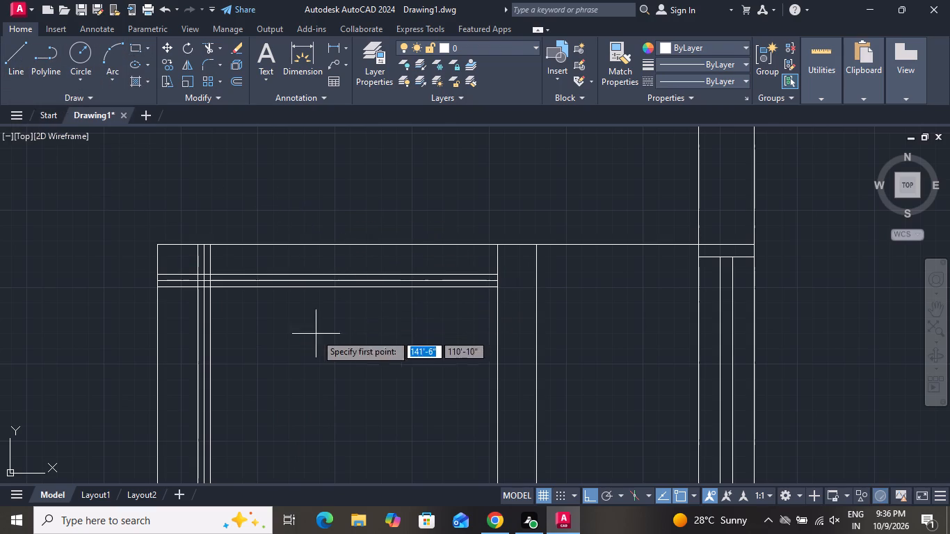
key(Escape)
key(s)
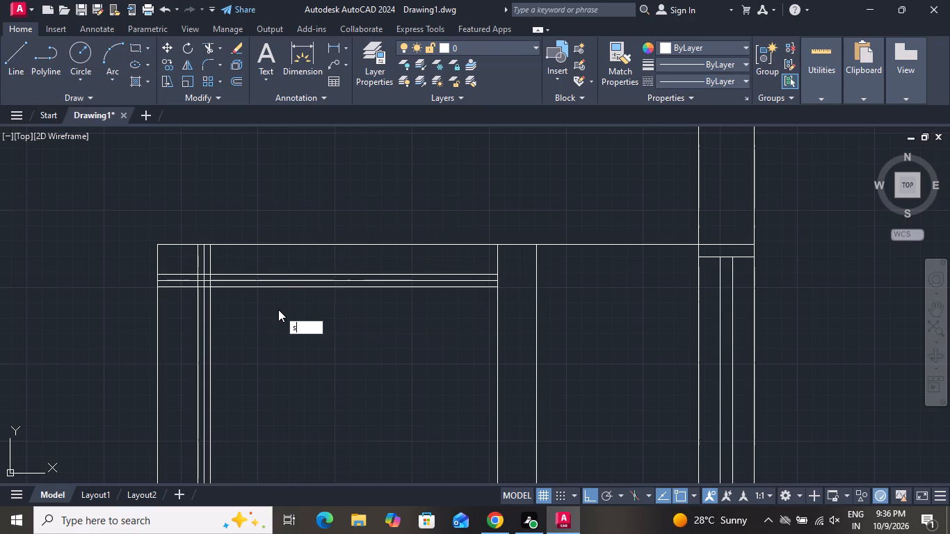
key(p)
key(l)
key(space)
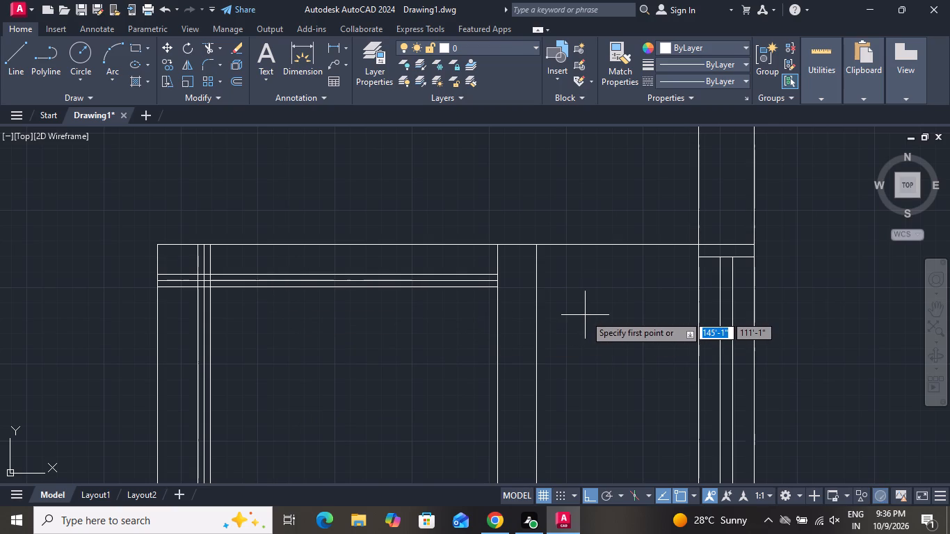
click(586, 310)
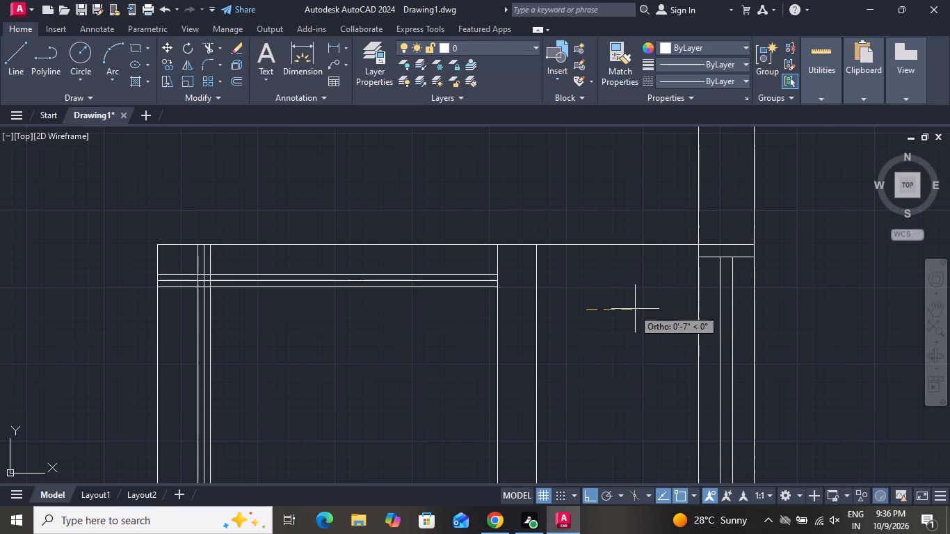
click(651, 309)
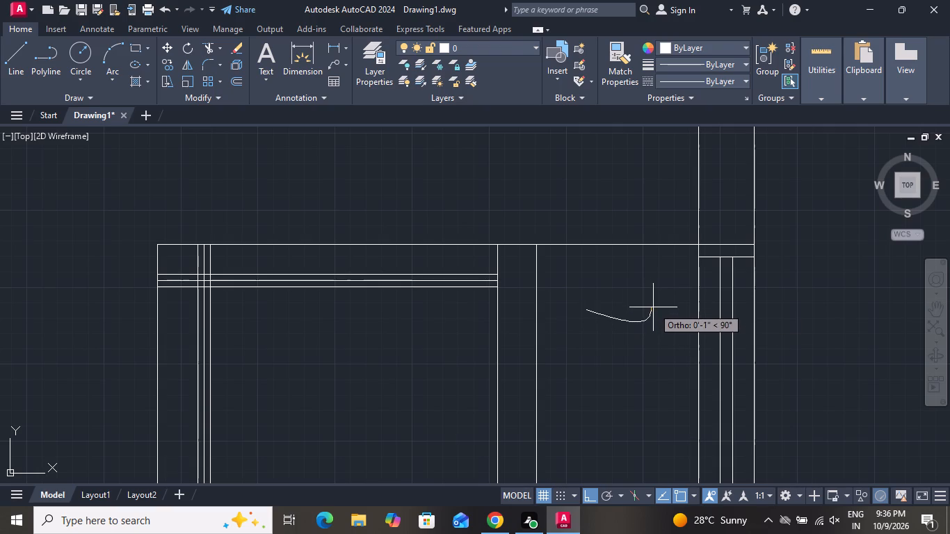
click(652, 308)
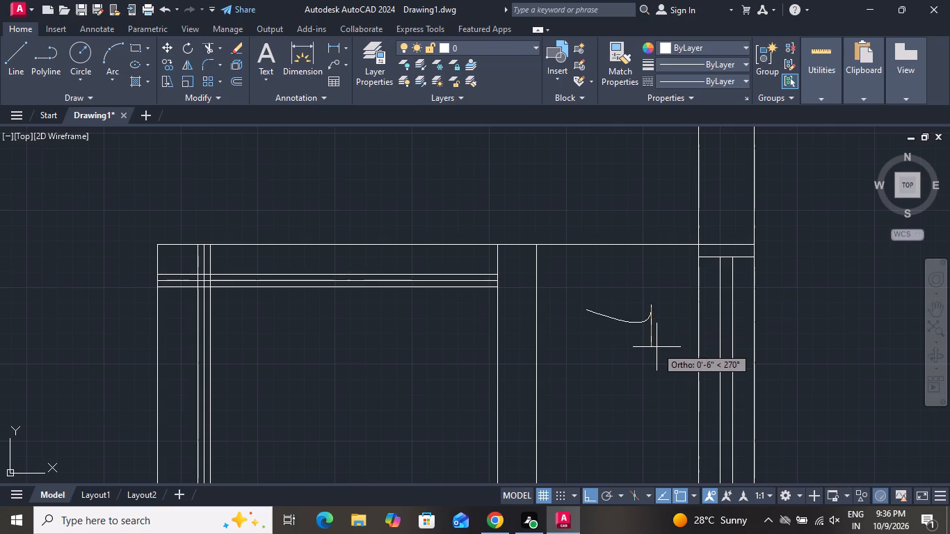
click(665, 396)
click(665, 396)
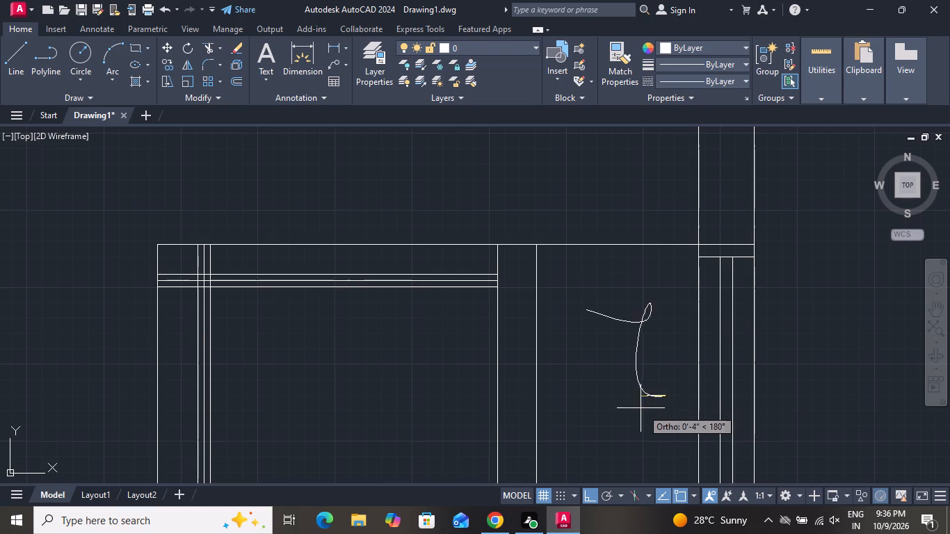
click(597, 407)
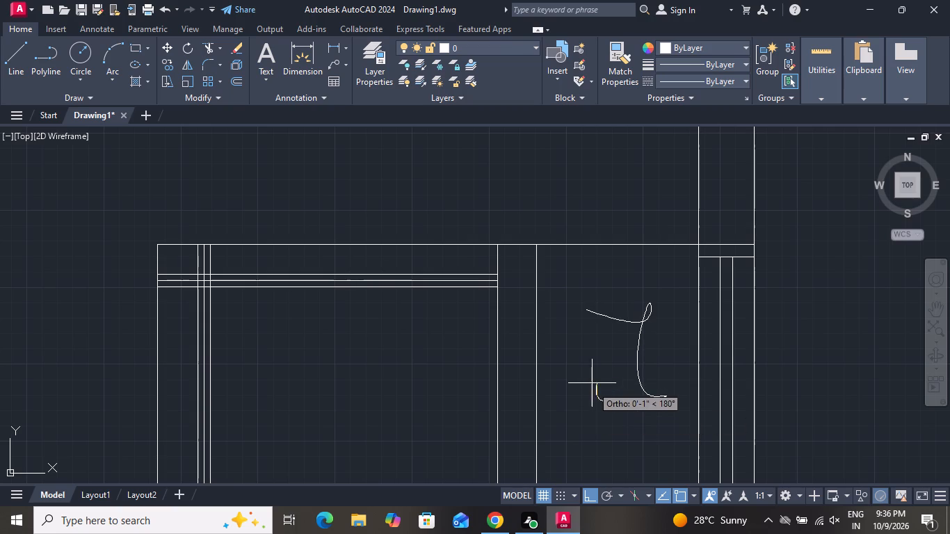
click(581, 309)
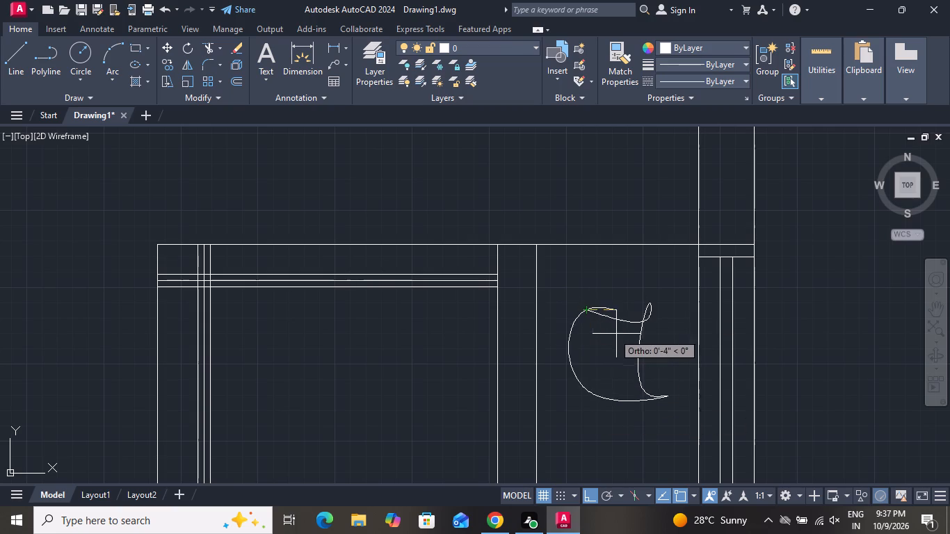
click(578, 298)
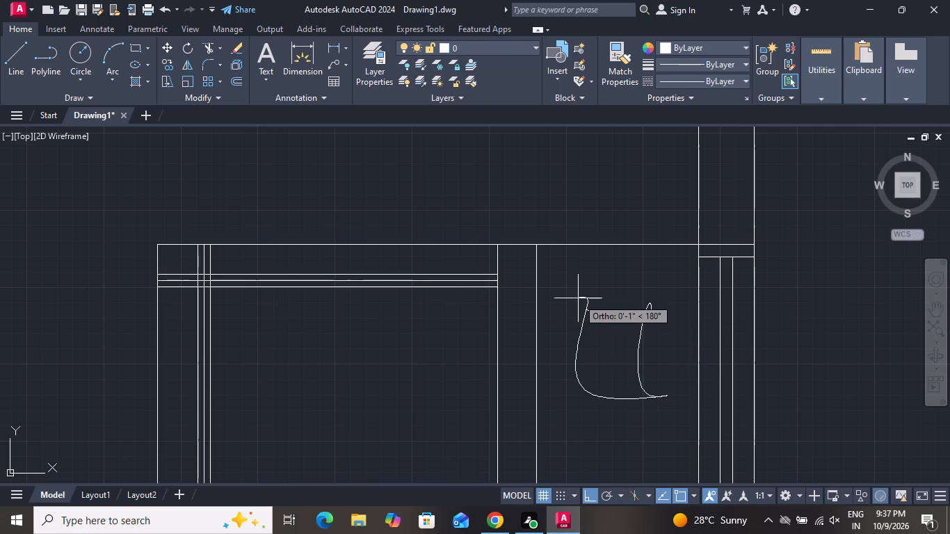
key(space)
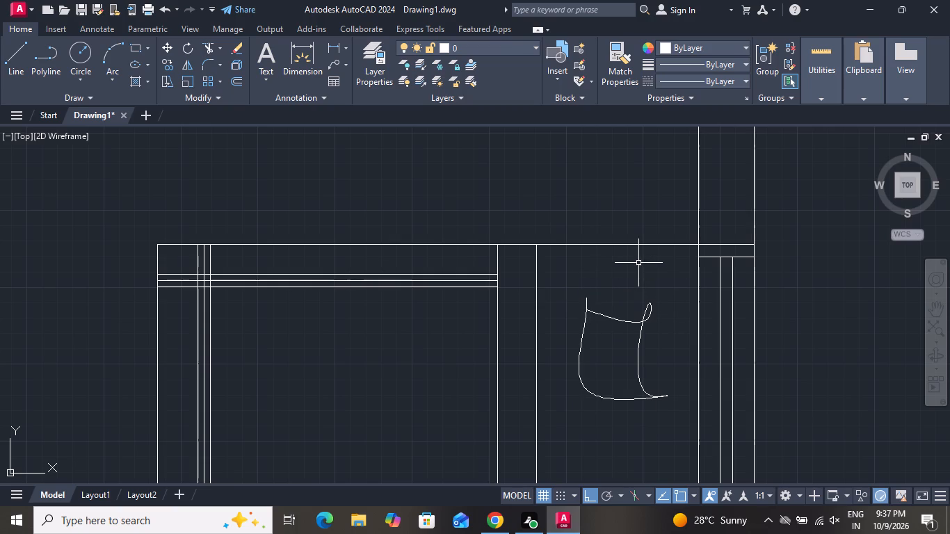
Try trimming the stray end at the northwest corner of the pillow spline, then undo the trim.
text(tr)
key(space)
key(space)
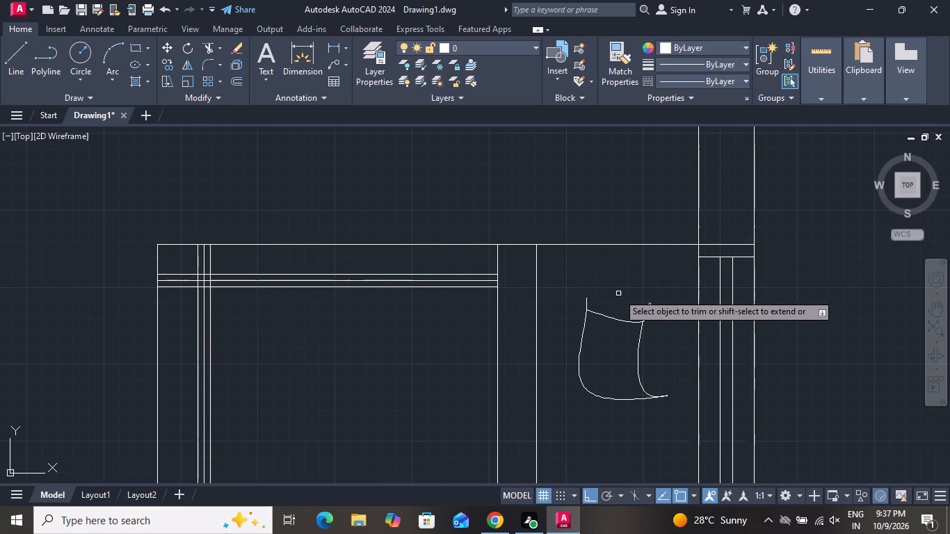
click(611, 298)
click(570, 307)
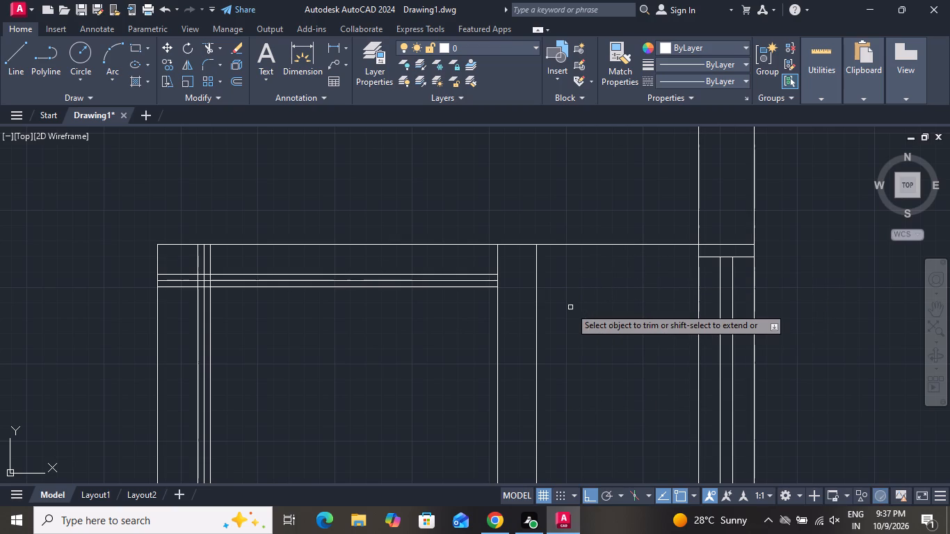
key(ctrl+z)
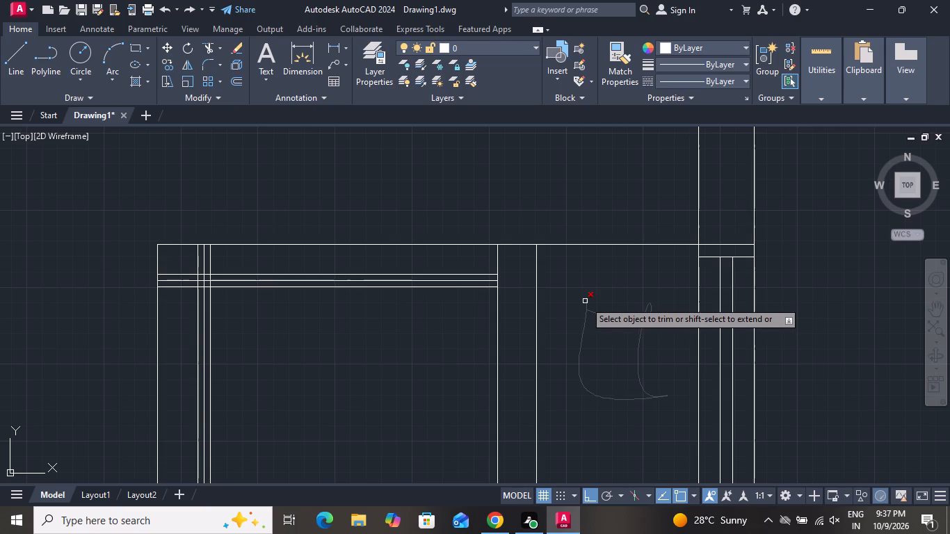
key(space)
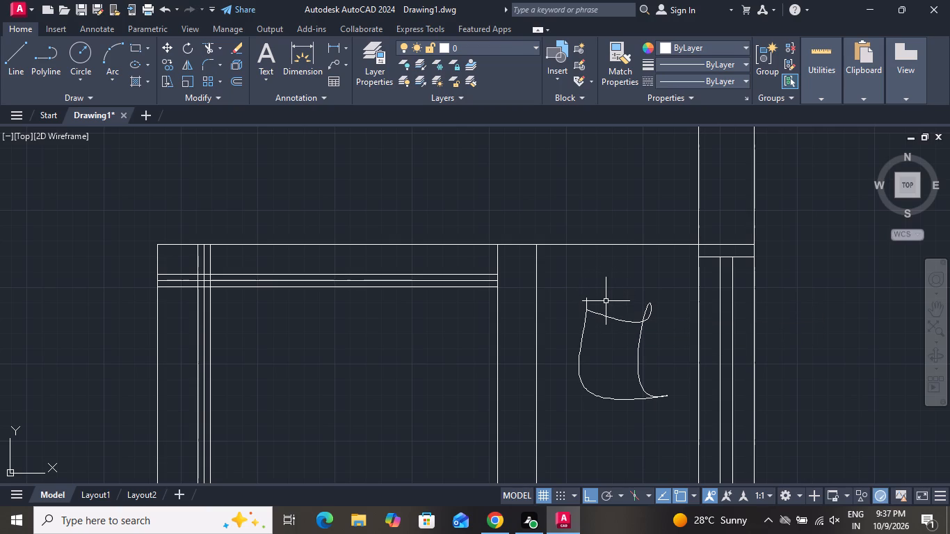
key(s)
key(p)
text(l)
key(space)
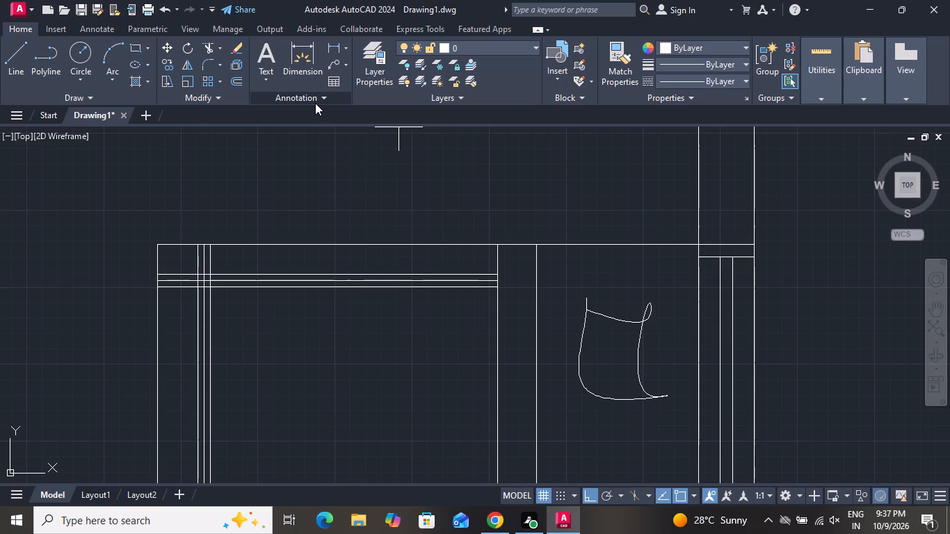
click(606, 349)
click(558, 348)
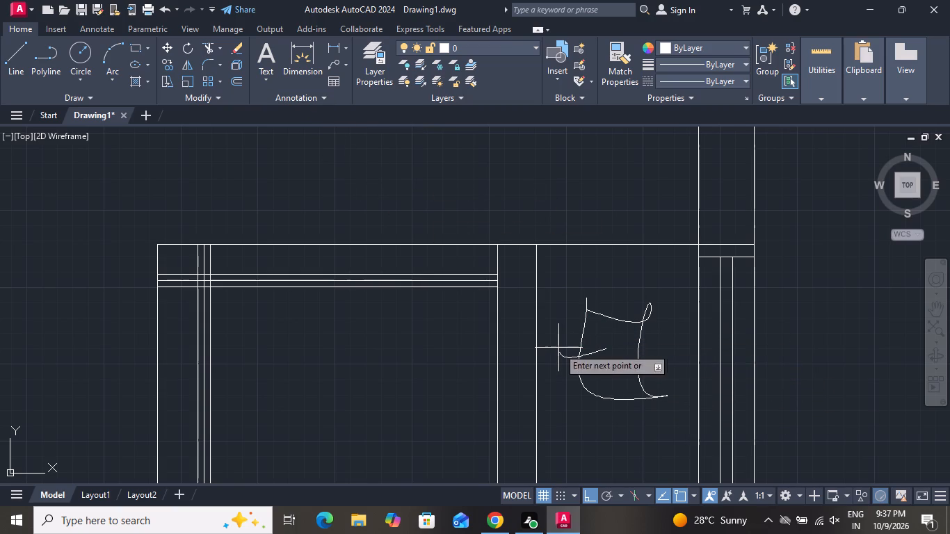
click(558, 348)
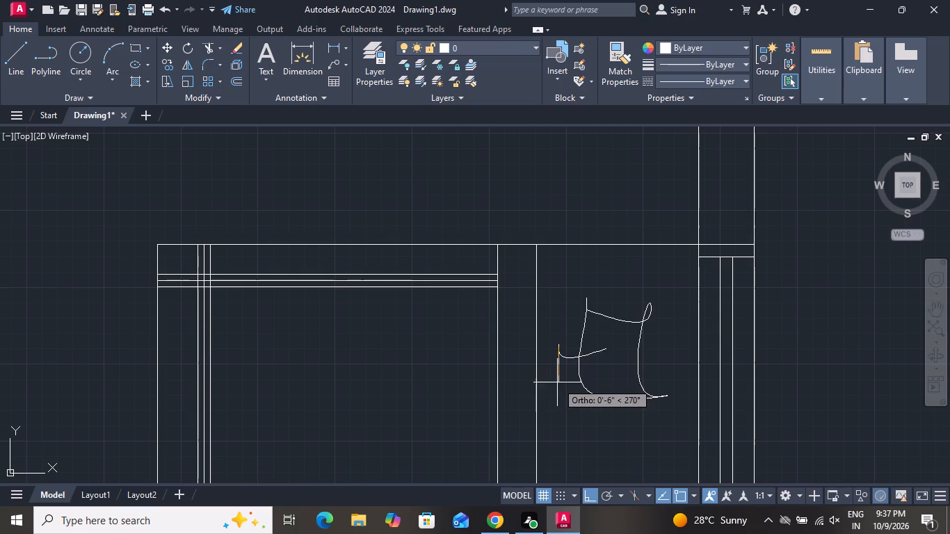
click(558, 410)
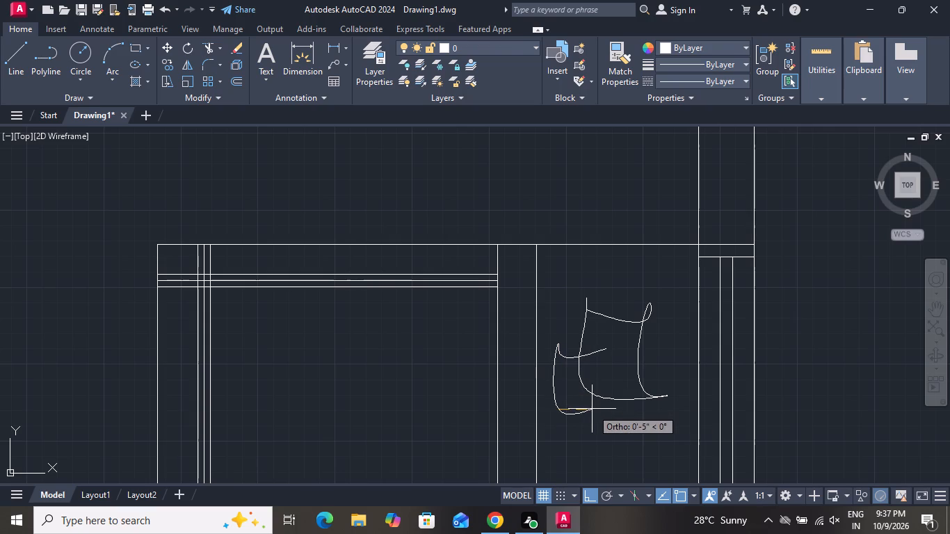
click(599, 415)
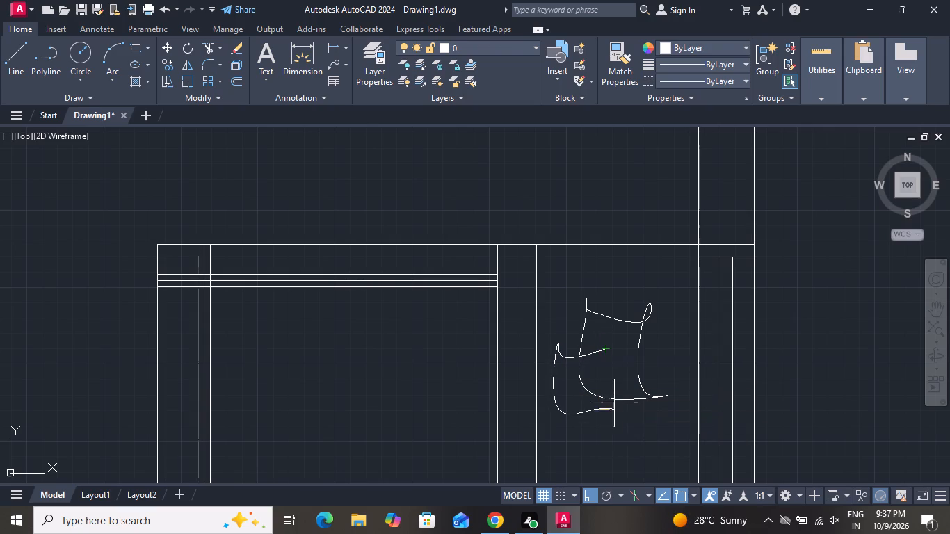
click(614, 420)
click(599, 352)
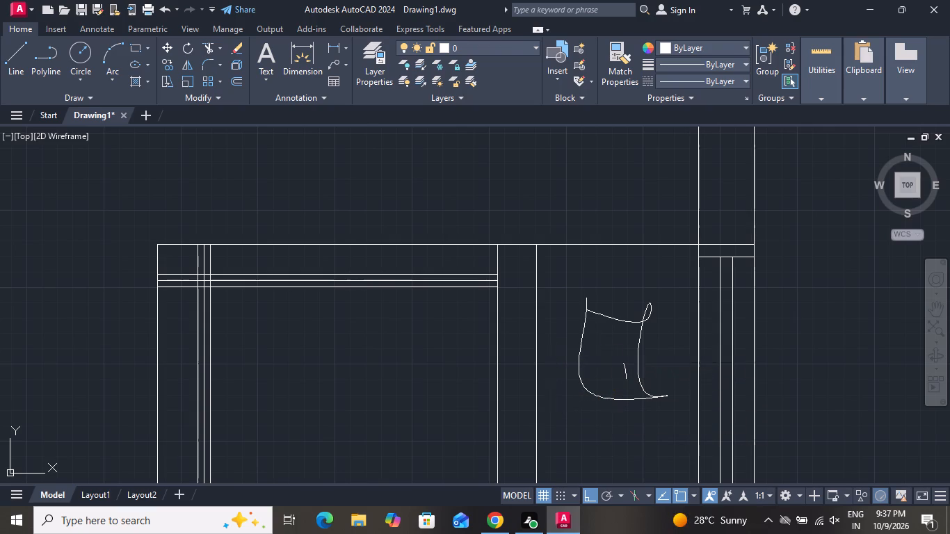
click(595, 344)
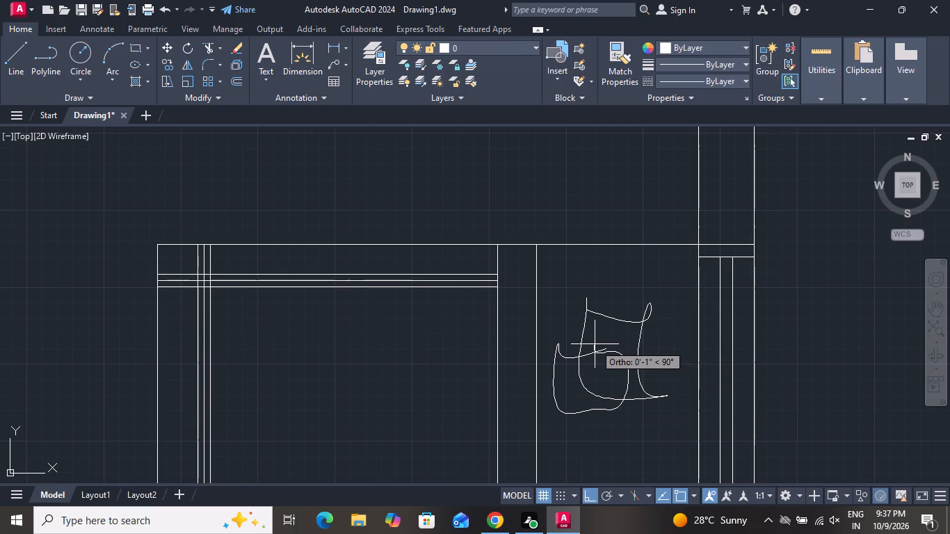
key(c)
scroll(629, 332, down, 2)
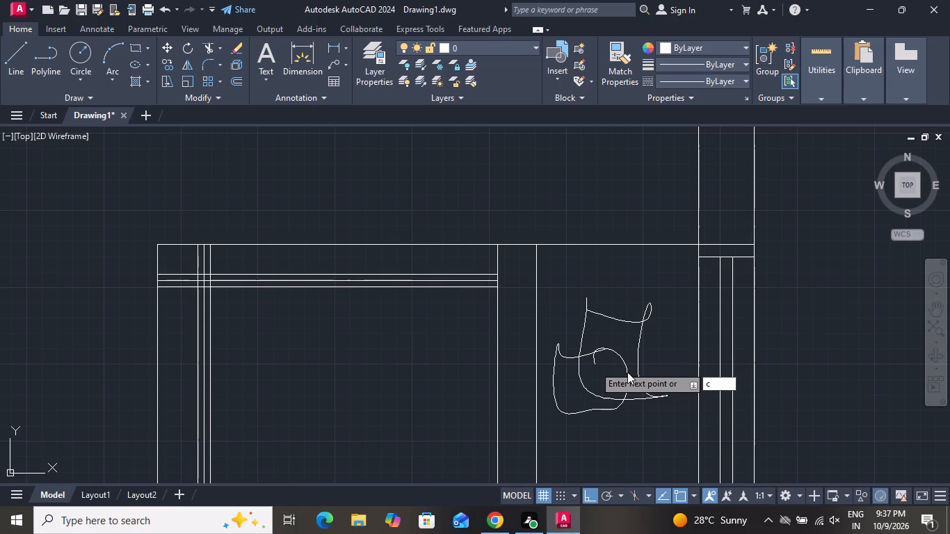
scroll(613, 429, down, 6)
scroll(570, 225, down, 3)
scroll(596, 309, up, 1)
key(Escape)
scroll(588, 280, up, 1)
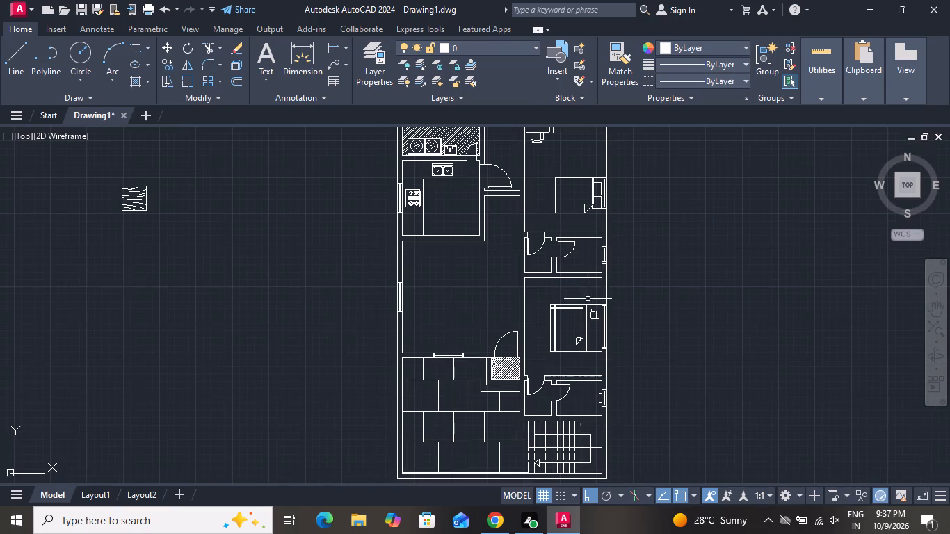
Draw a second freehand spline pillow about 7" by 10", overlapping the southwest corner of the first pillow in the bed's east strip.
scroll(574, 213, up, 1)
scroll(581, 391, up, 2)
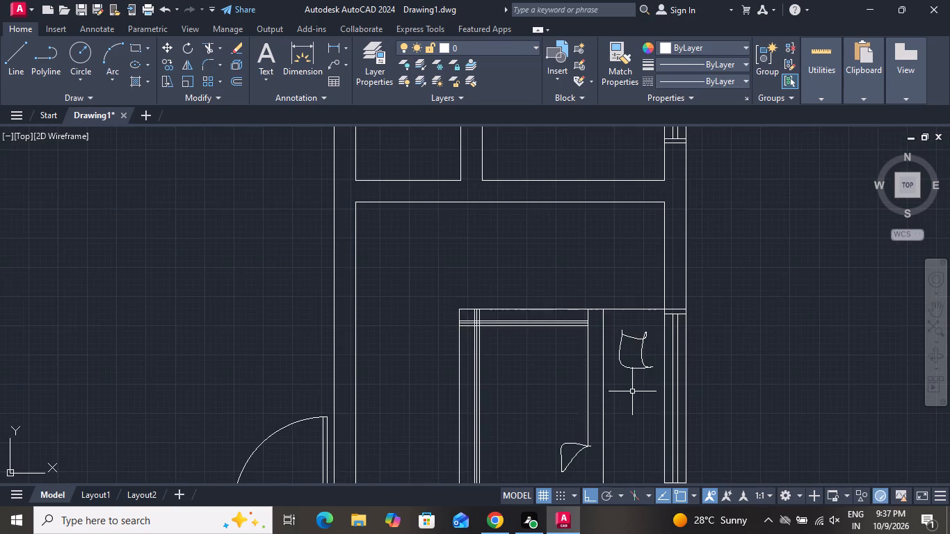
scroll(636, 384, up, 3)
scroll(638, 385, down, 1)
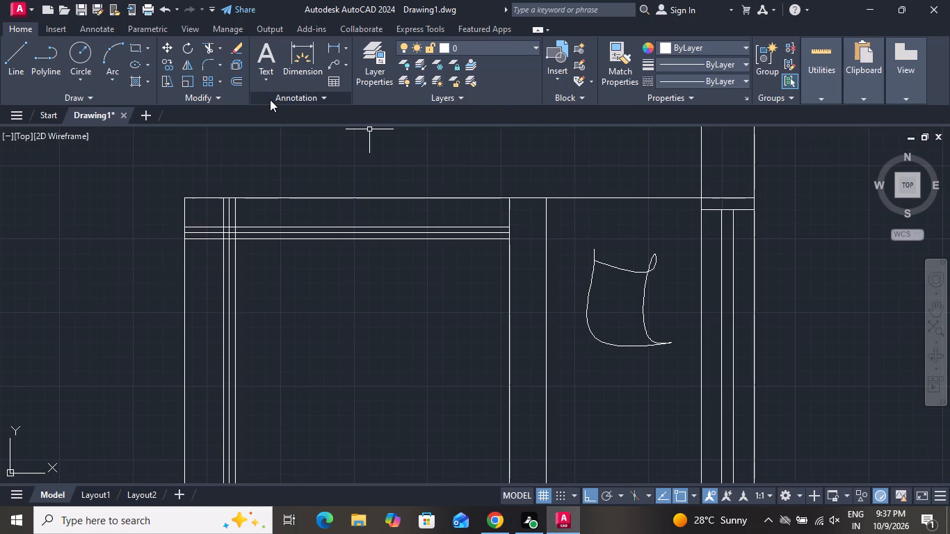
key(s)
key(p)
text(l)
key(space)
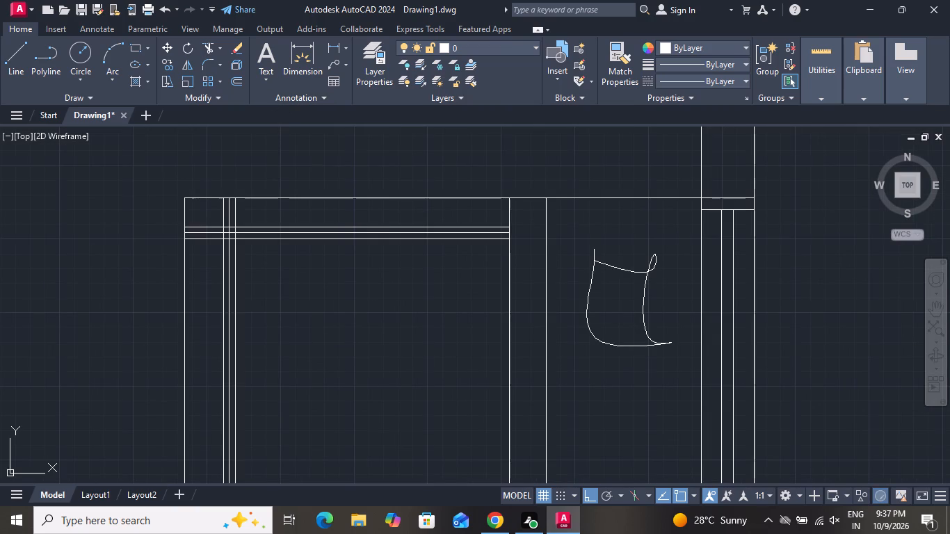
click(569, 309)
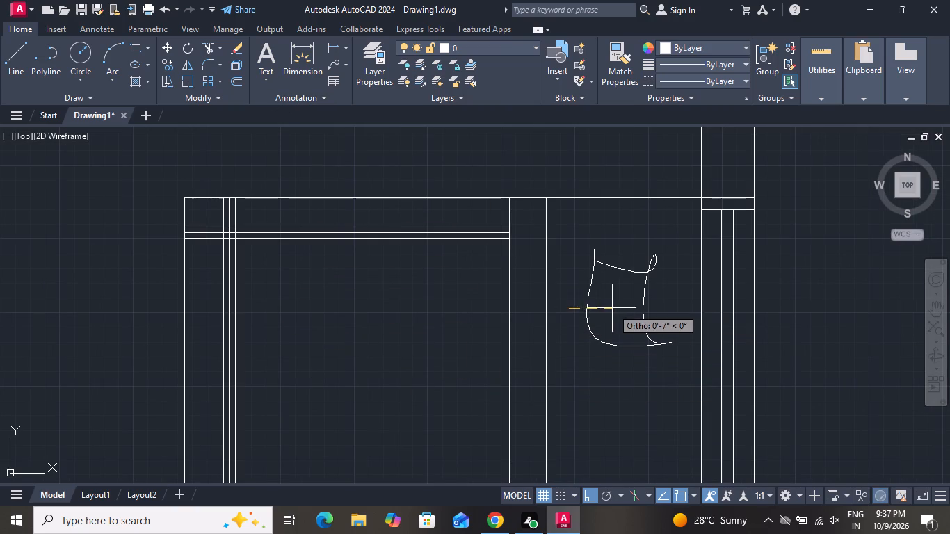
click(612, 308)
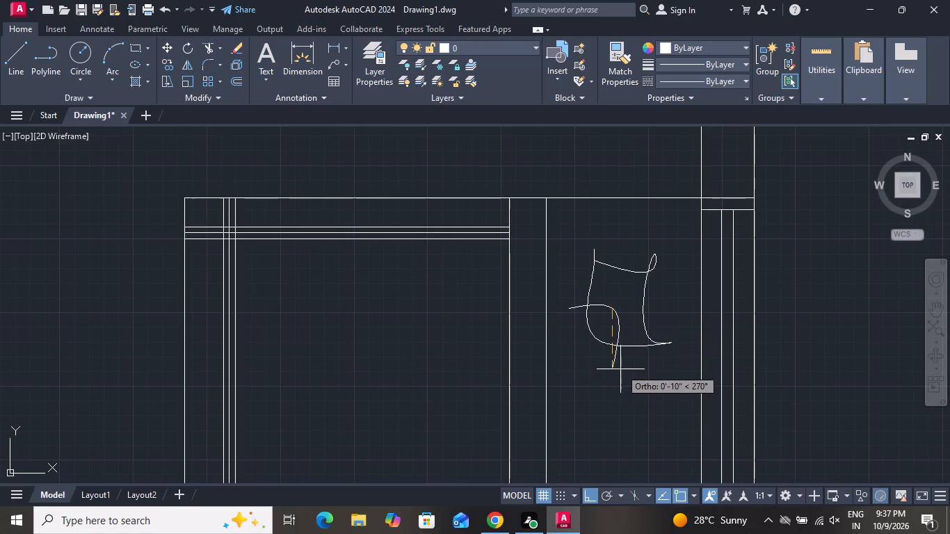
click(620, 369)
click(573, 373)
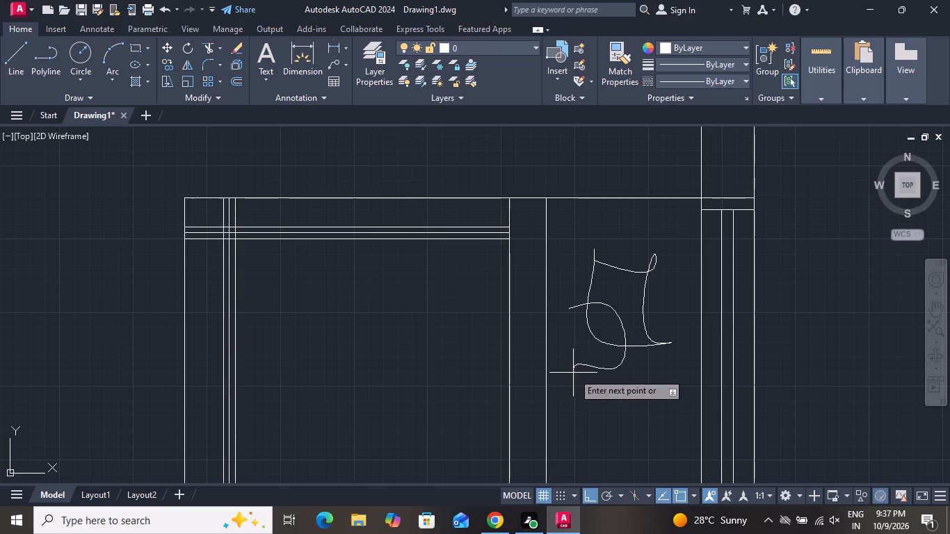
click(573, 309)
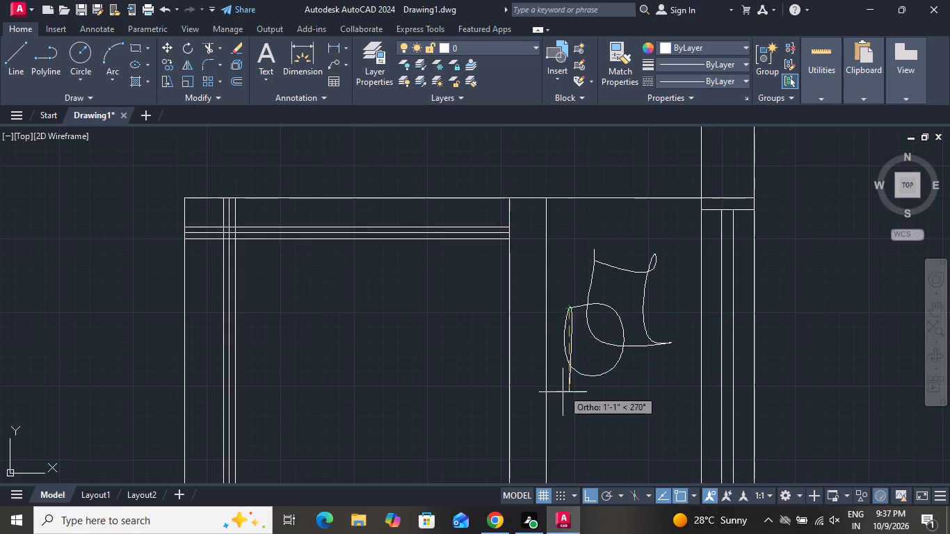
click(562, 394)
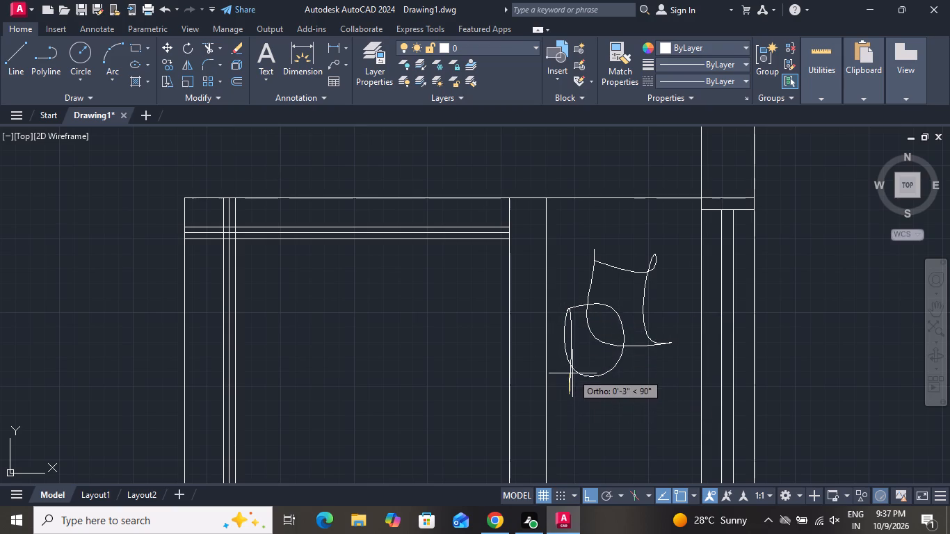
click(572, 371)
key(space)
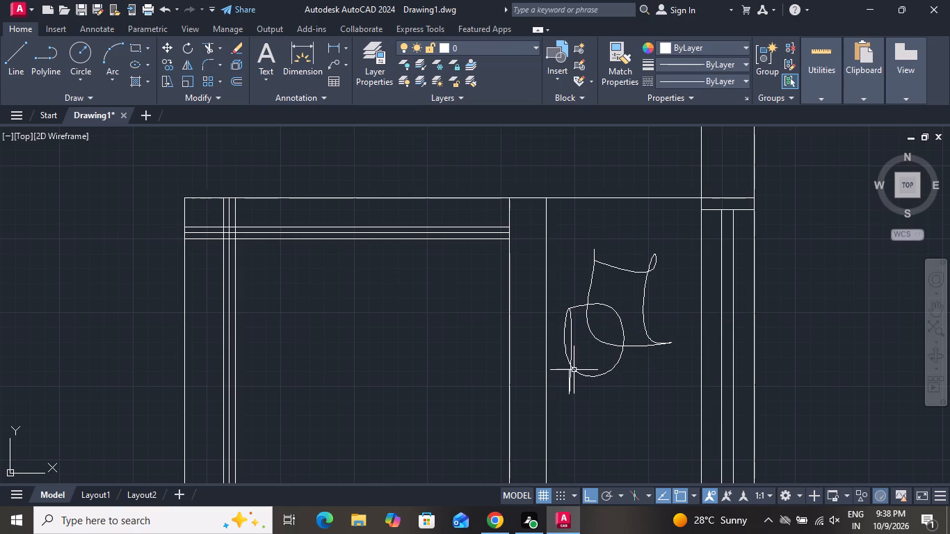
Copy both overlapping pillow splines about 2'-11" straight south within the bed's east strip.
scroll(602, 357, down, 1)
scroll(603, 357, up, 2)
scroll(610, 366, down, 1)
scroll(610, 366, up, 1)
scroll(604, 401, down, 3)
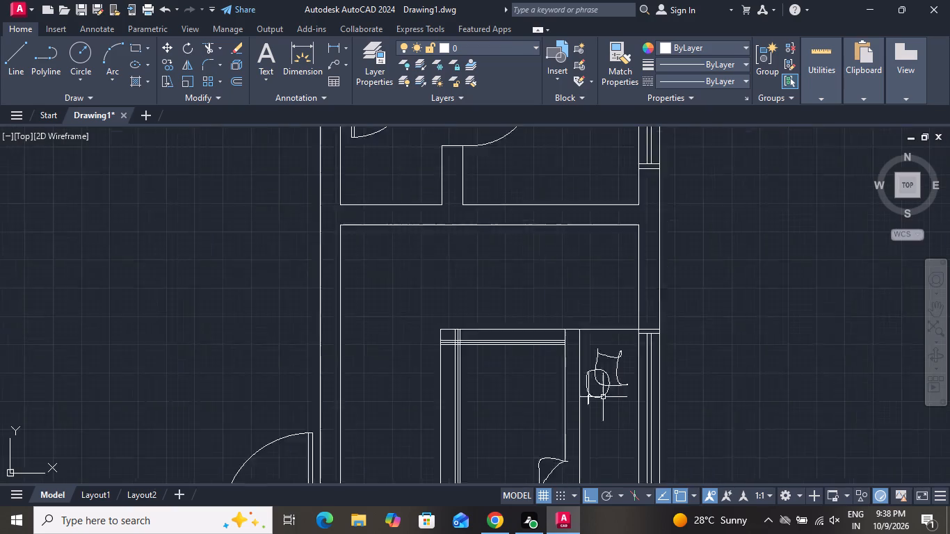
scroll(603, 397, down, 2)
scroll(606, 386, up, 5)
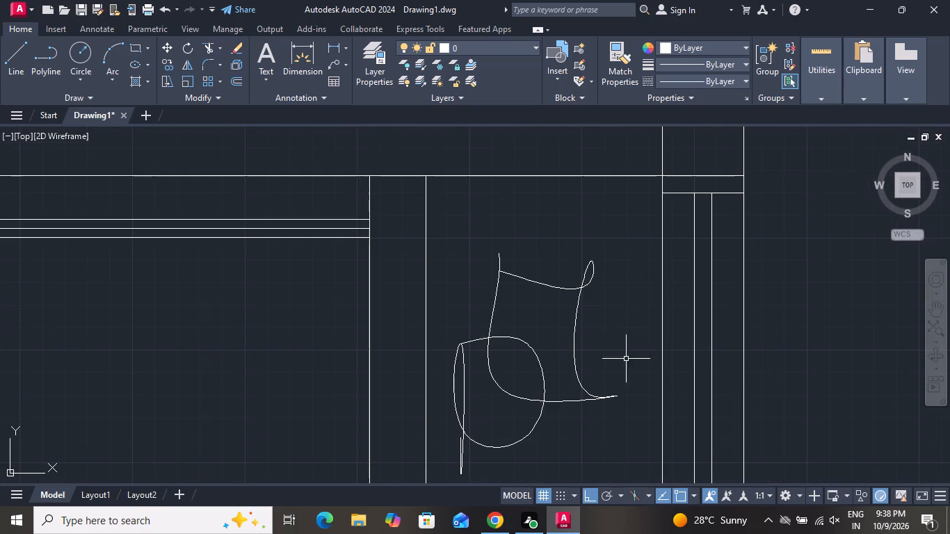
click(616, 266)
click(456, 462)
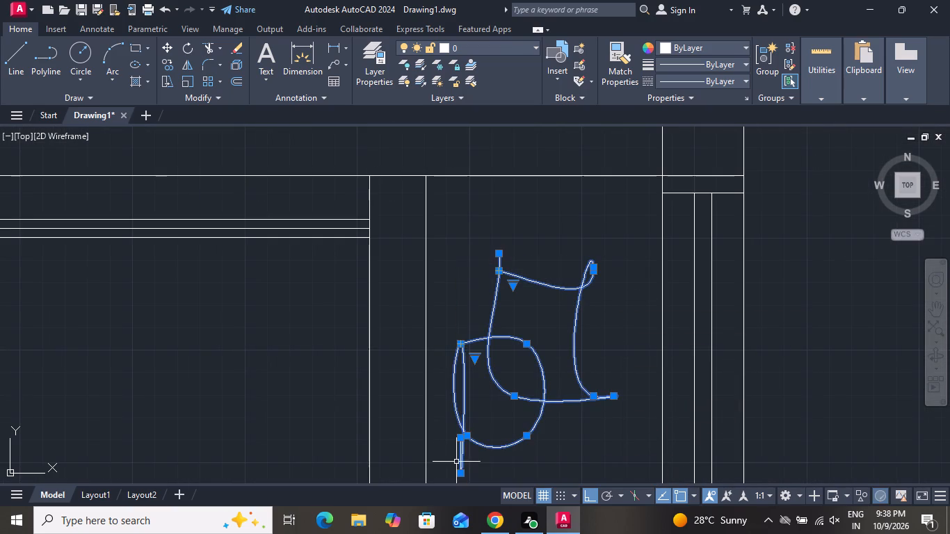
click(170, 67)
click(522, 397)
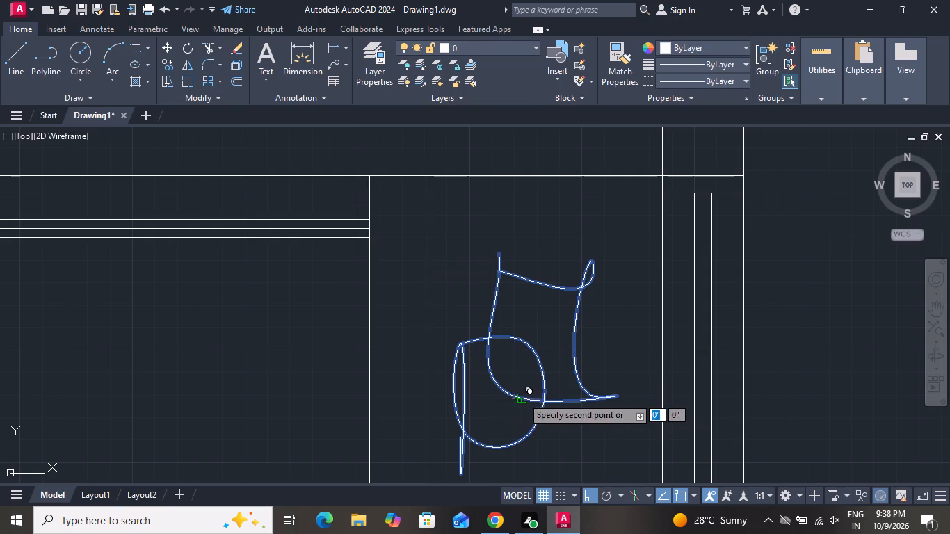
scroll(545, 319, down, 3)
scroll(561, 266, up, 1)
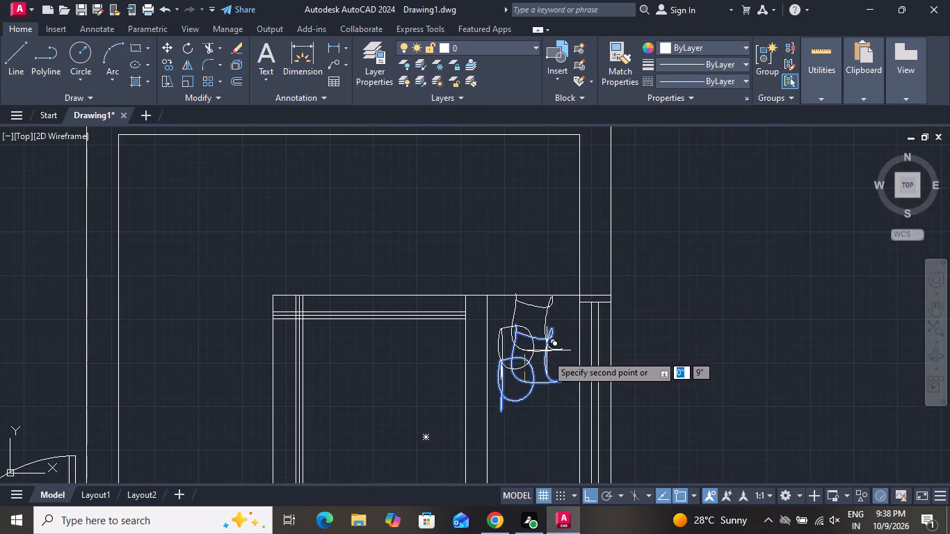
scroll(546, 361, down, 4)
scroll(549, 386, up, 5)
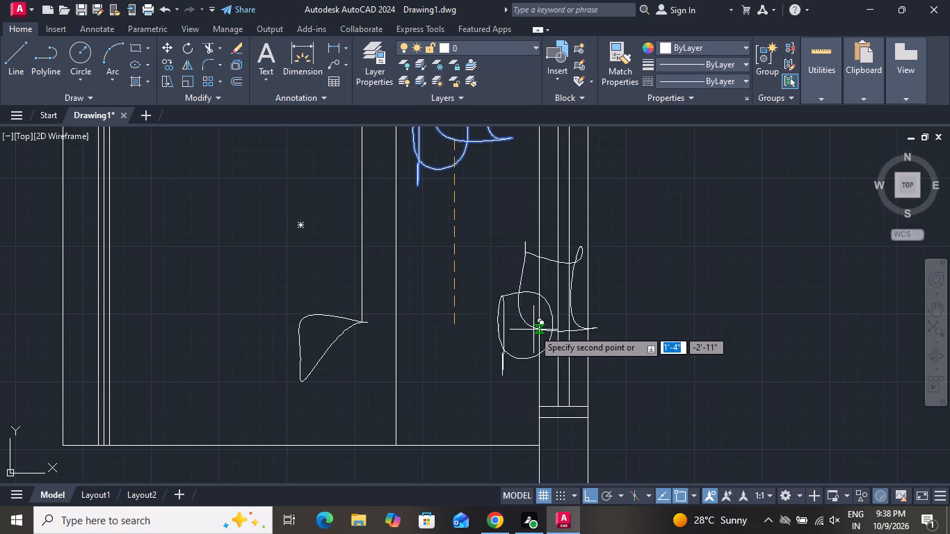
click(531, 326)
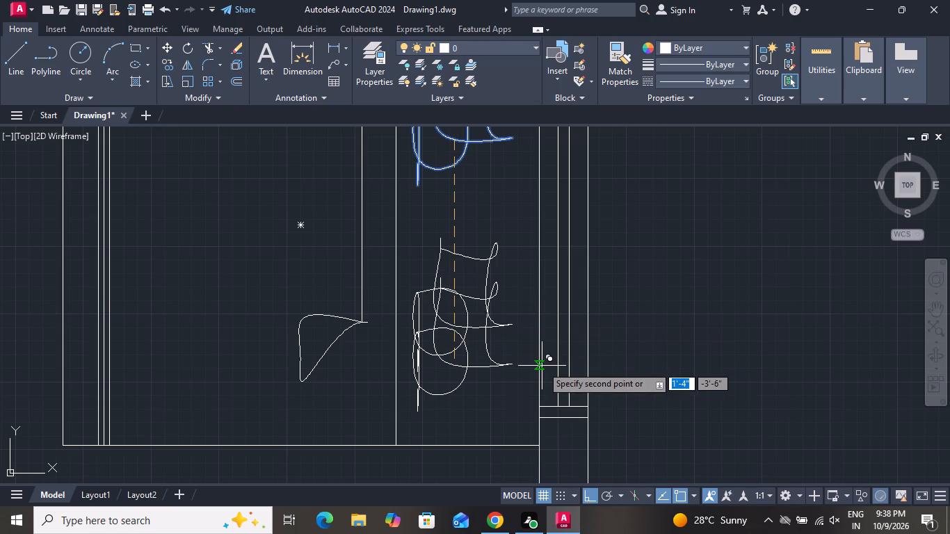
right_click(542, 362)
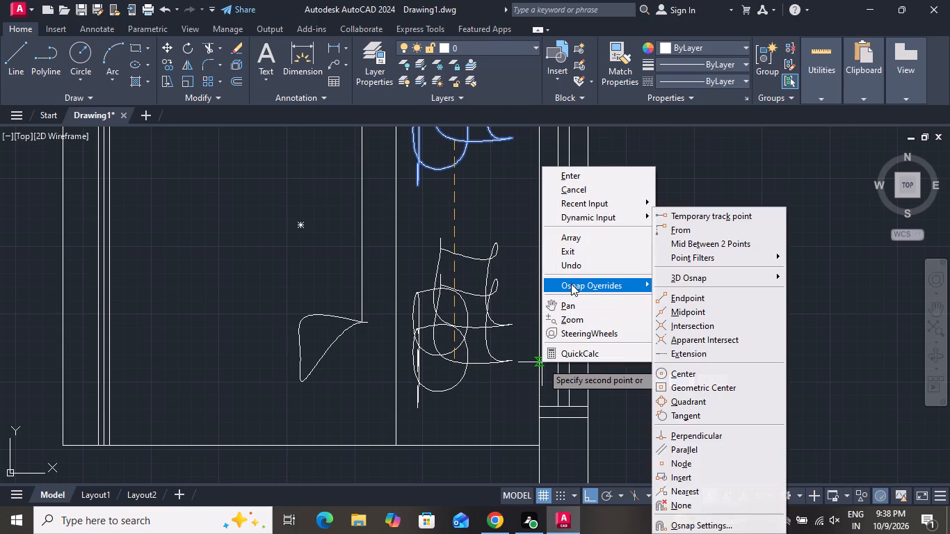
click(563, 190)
Delete all the pillow splines, both the northern pair and the southern copies, from the bed's east strip.
scroll(600, 260, down, 1)
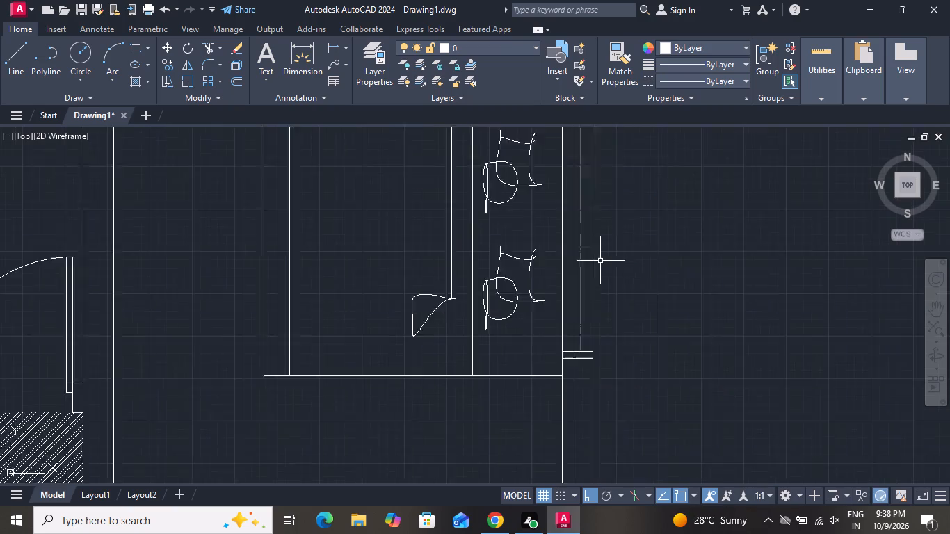
scroll(600, 261, down, 2)
scroll(587, 236, up, 2)
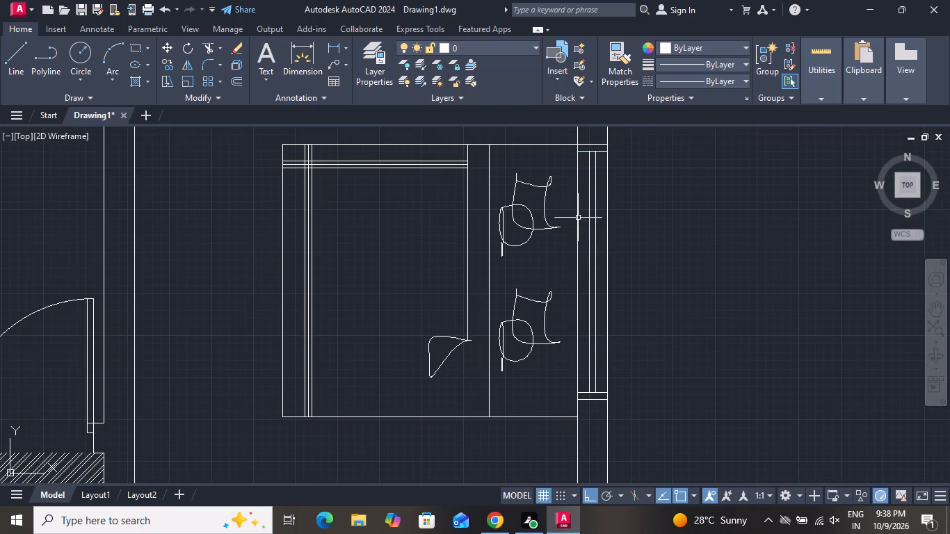
click(538, 302)
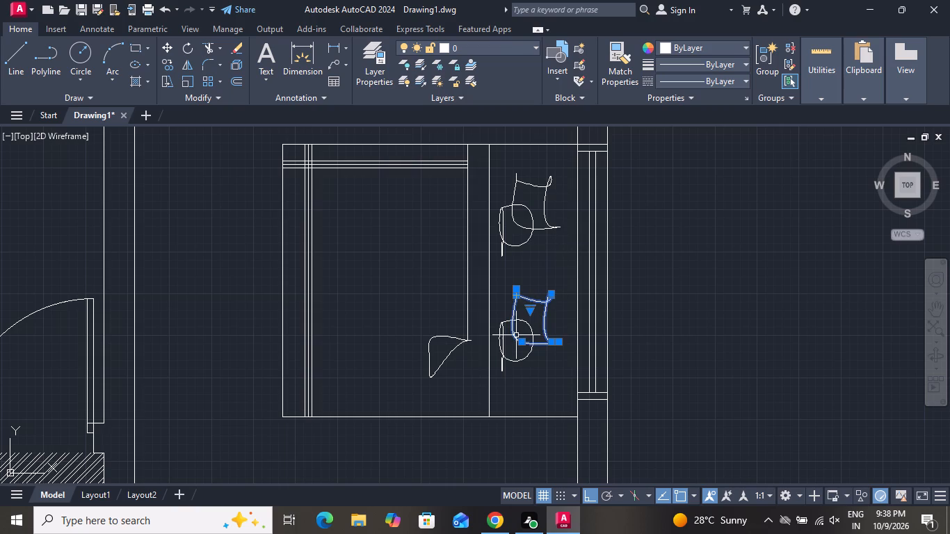
scroll(555, 296, down, 2)
scroll(555, 250, up, 1)
drag(558, 248, 558, 271)
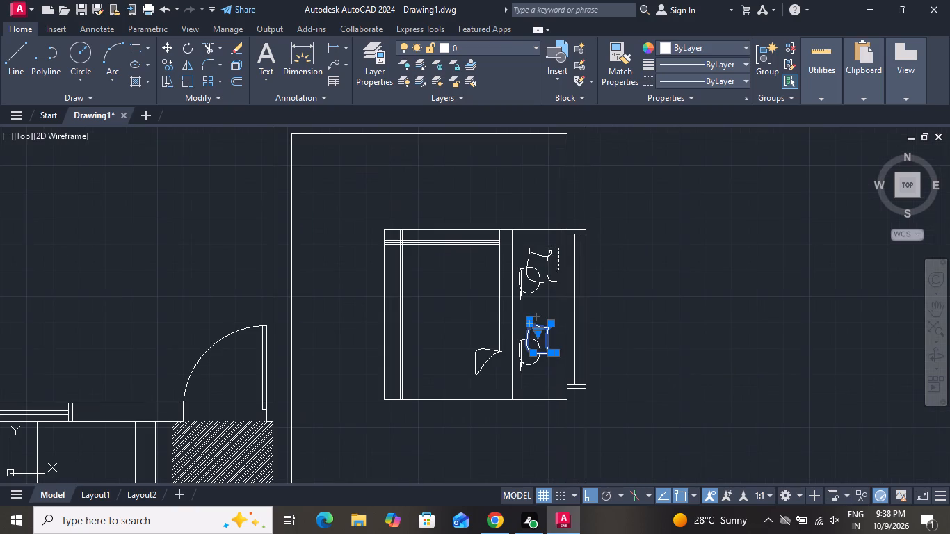
click(523, 366)
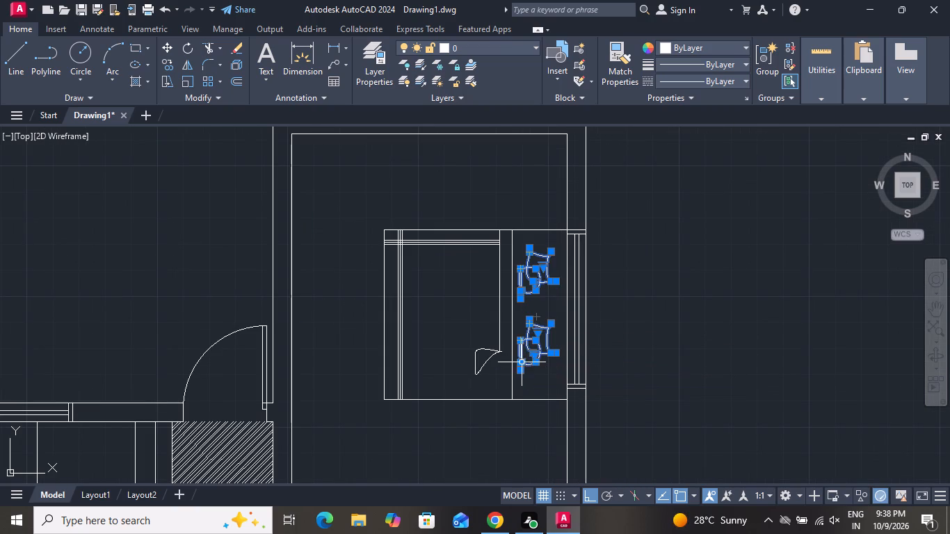
key(Delete)
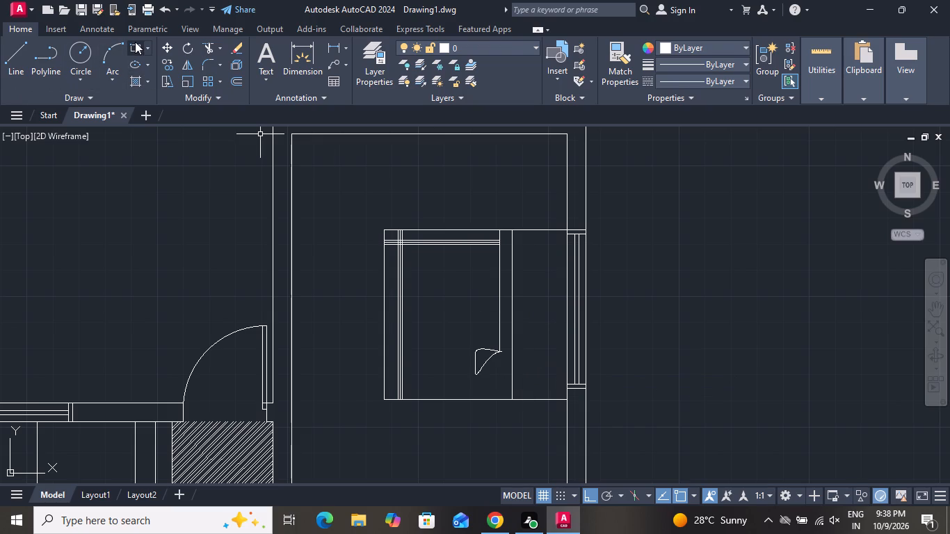
Draw an upright rectangular pillow in the northern part of the bed's east strip, near the window.
click(135, 42)
scroll(543, 262, up, 2)
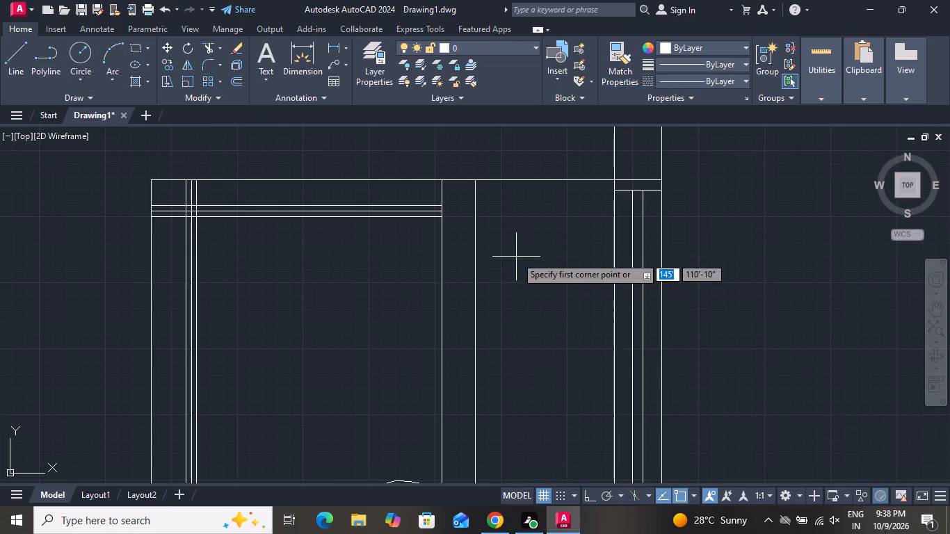
click(517, 252)
click(571, 335)
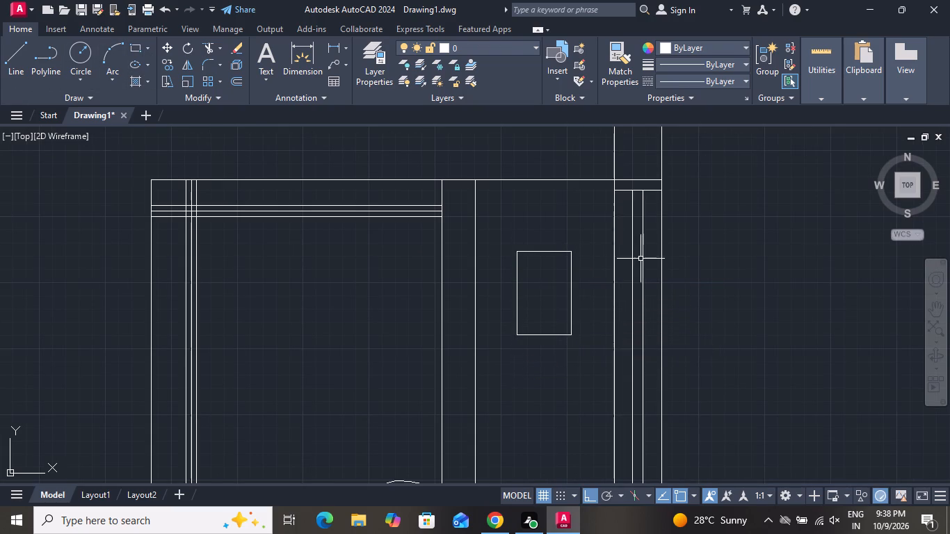
scroll(641, 258, down, 3)
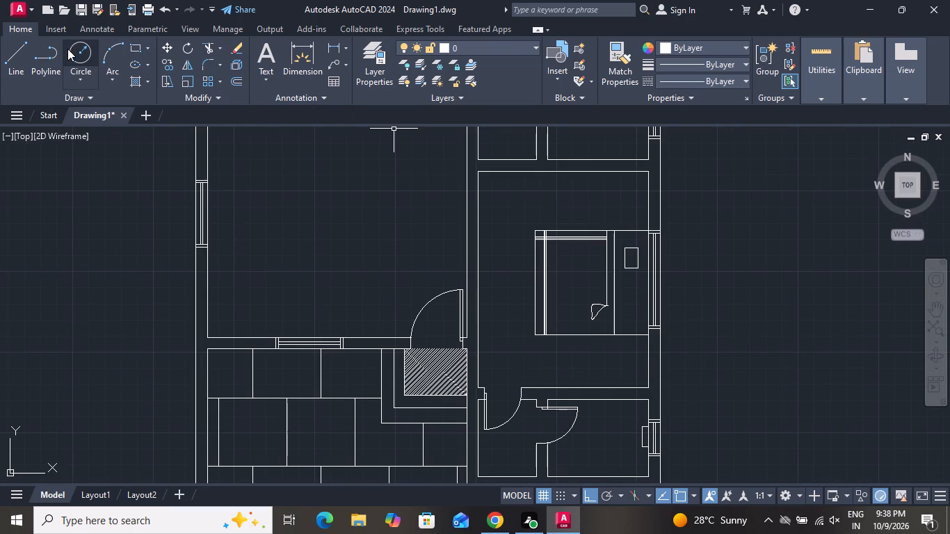
Draw a smaller rectangular pillow about 11" long, overlapping the southwest corner of the first pillow rectangle.
click(138, 51)
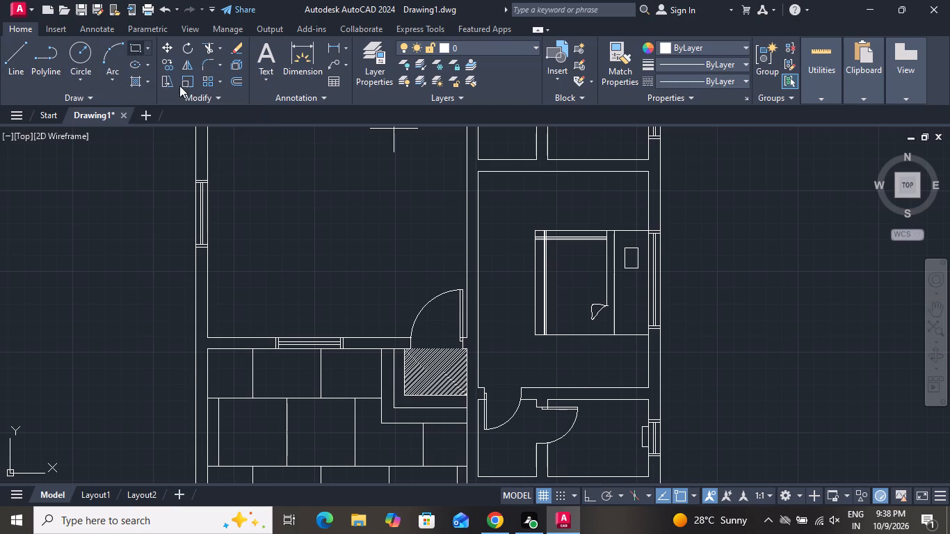
scroll(624, 268, up, 3)
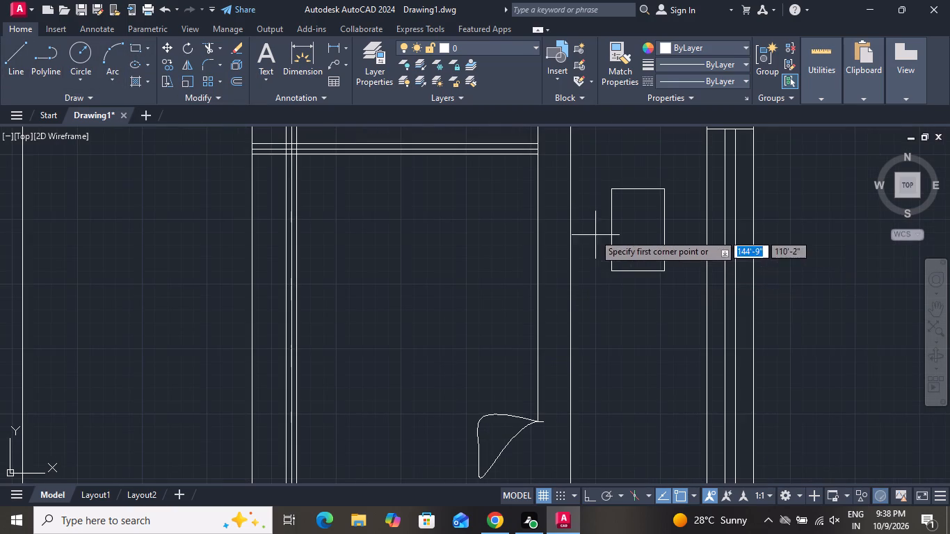
click(630, 240)
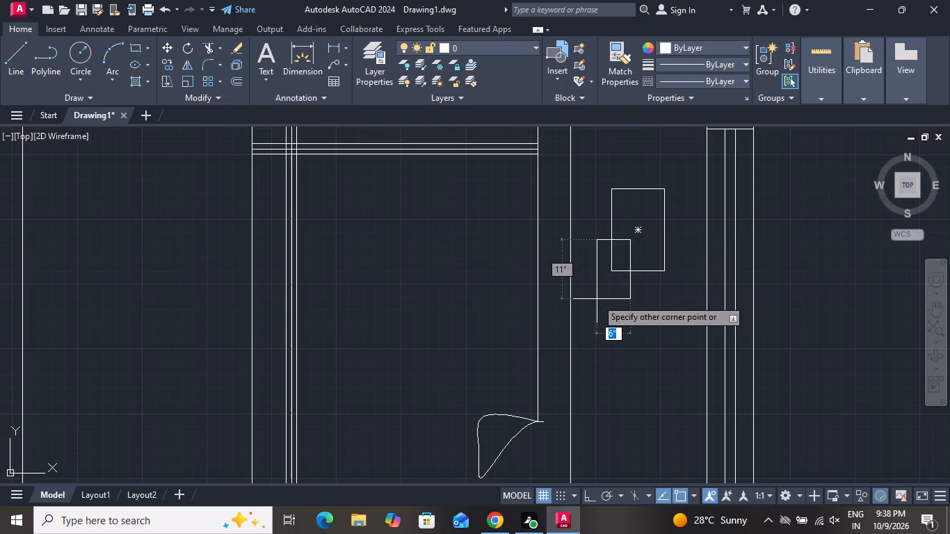
click(591, 300)
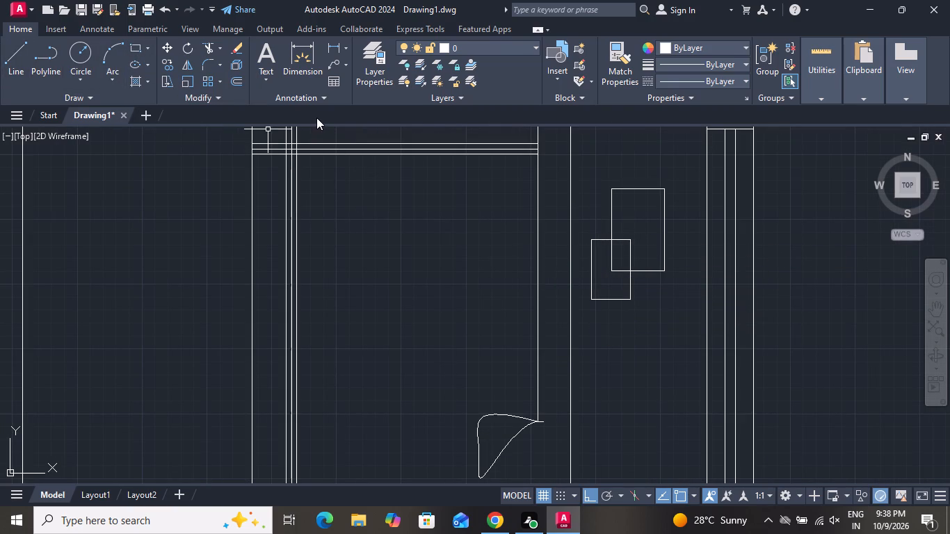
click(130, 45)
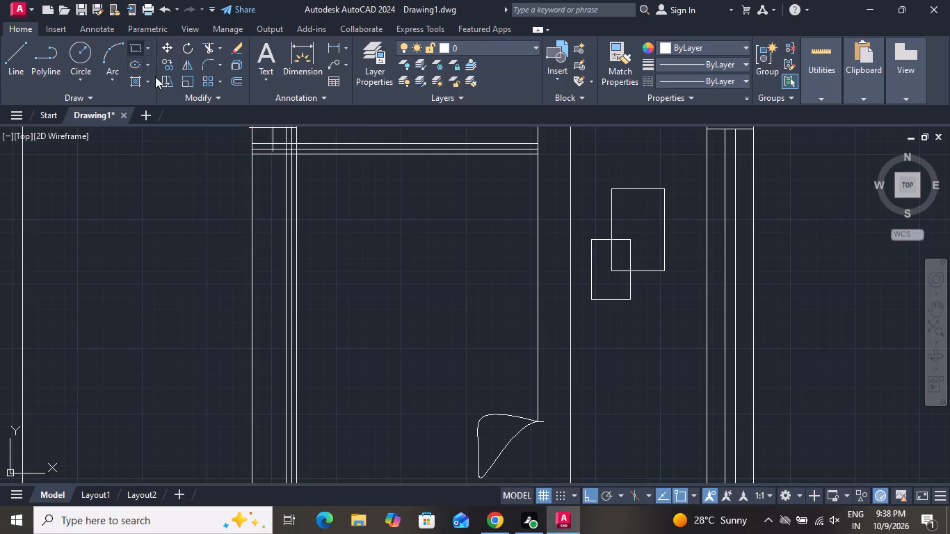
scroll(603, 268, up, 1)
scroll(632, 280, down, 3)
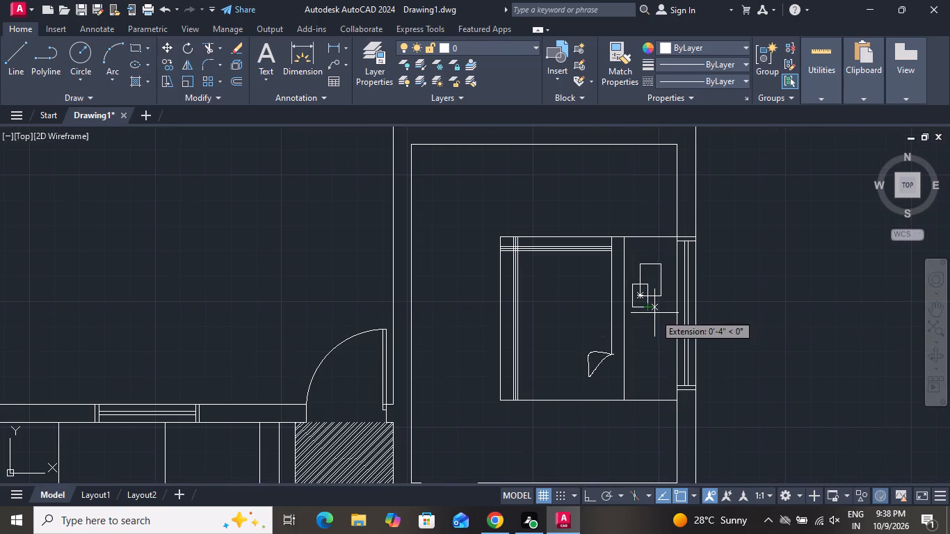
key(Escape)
Copy both overlapping pillow rectangles about 1'-3" east and 2'-9" south, toward the window beside the bed.
scroll(670, 257, up, 3)
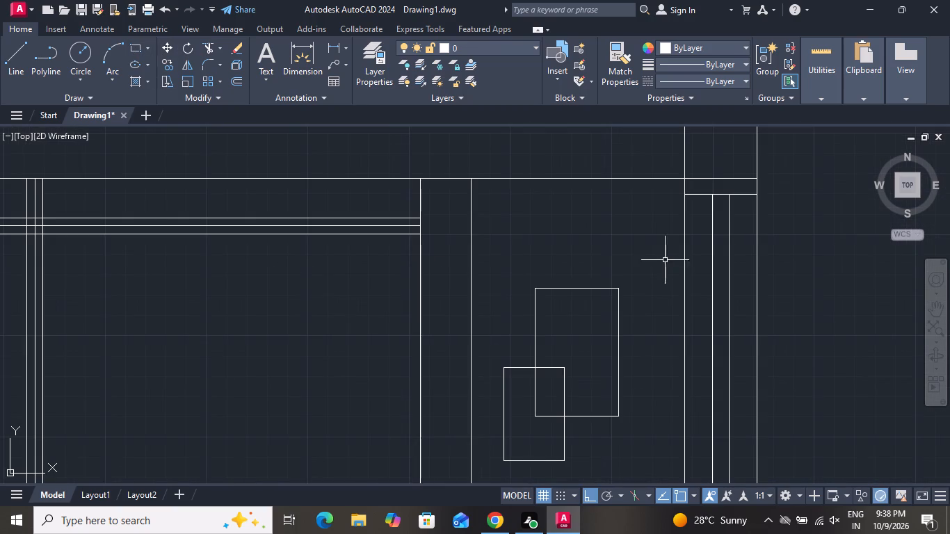
click(652, 257)
scroll(579, 372, down, 2)
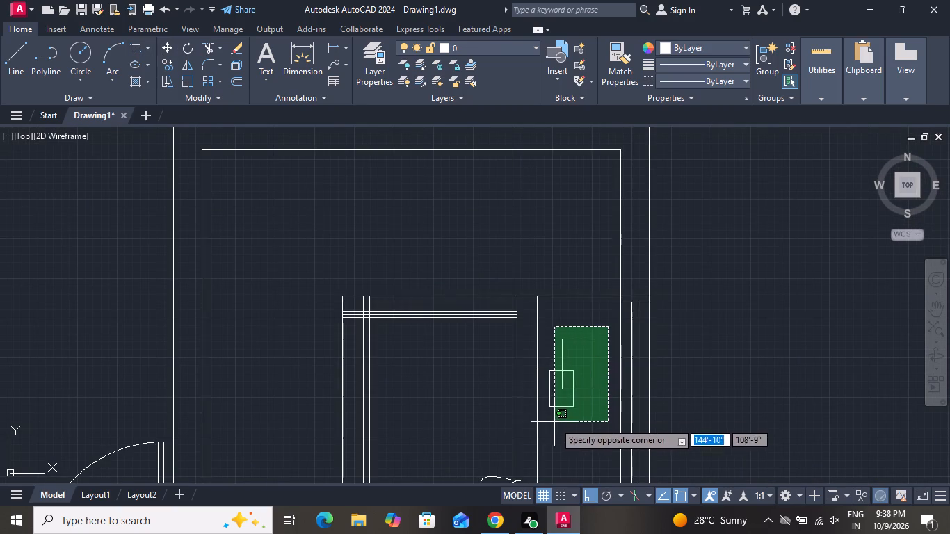
click(542, 428)
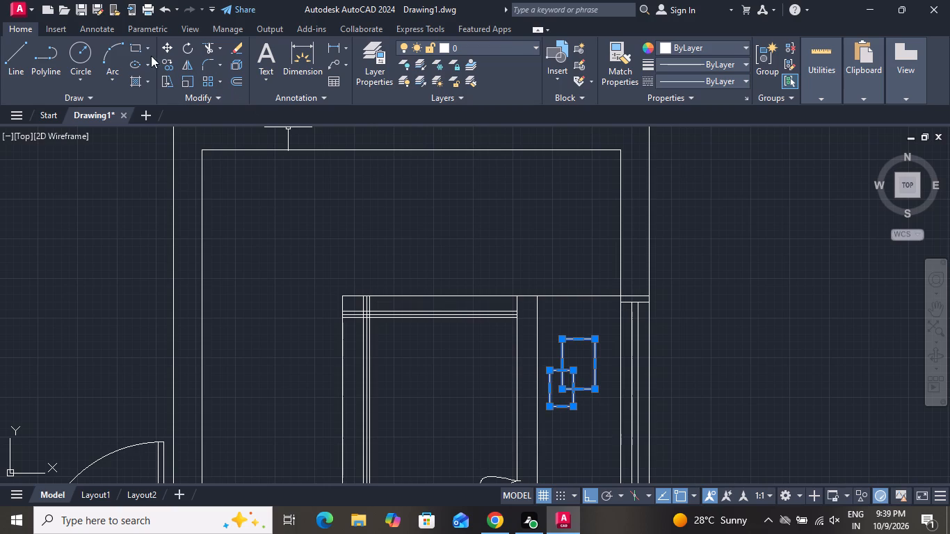
click(159, 58)
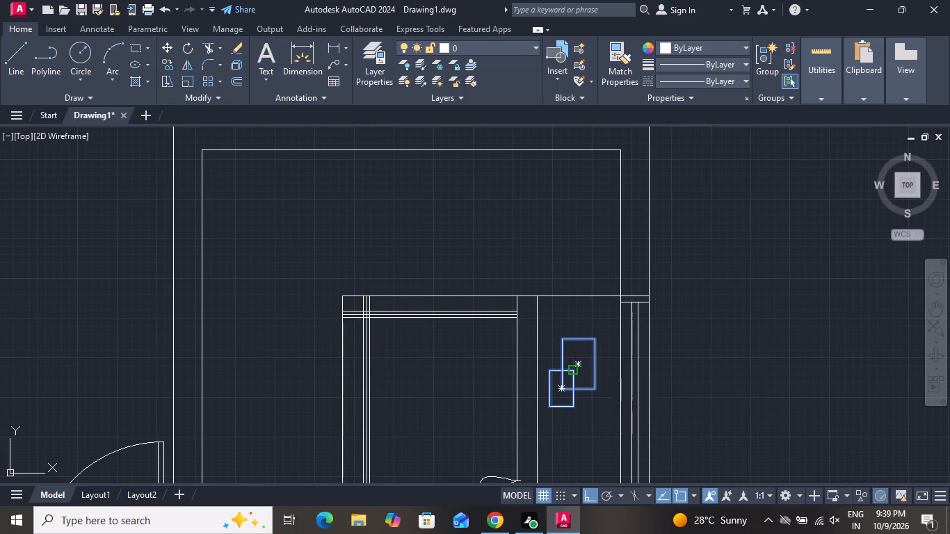
click(576, 373)
scroll(606, 390, down, 3)
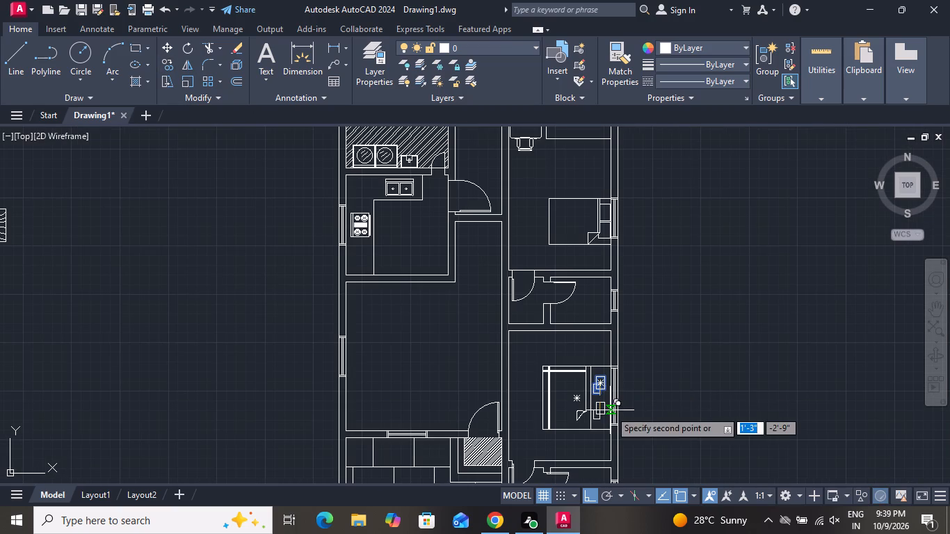
click(609, 412)
right_click(609, 412)
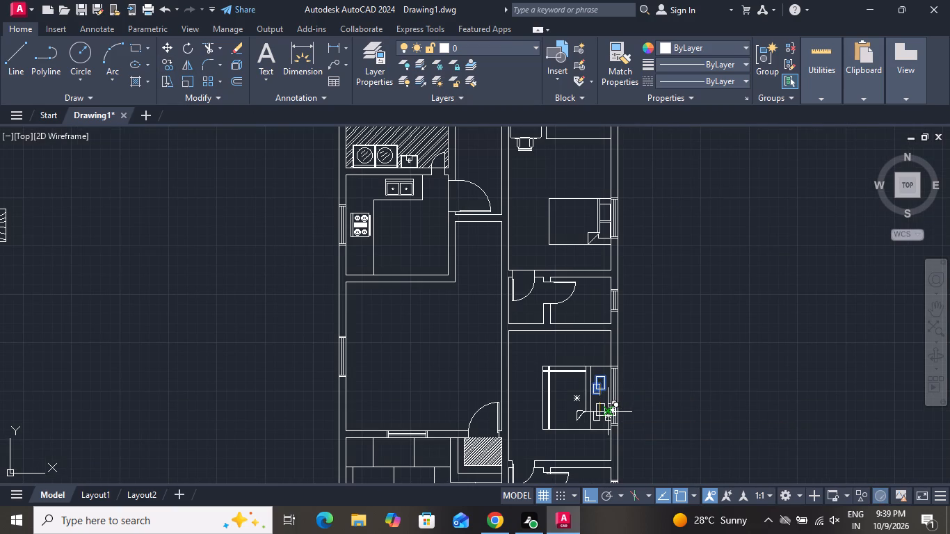
click(648, 248)
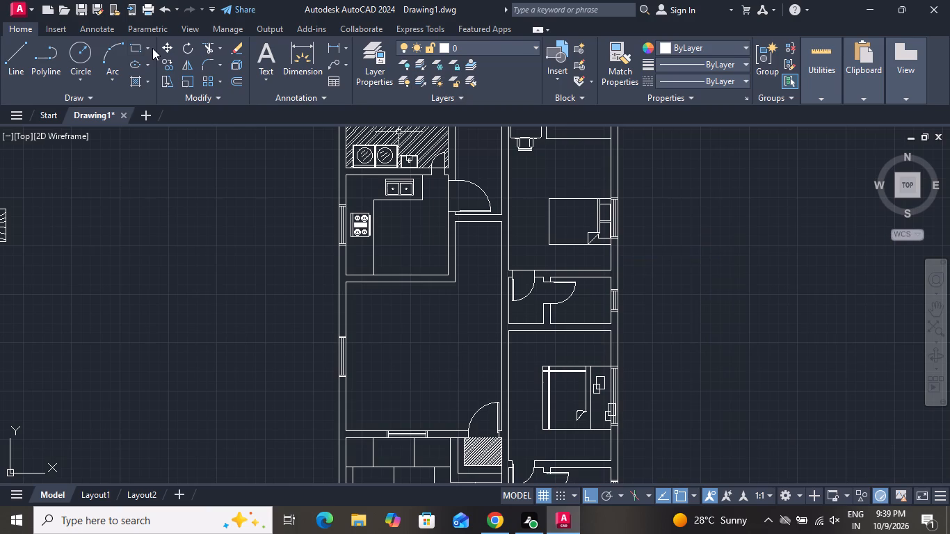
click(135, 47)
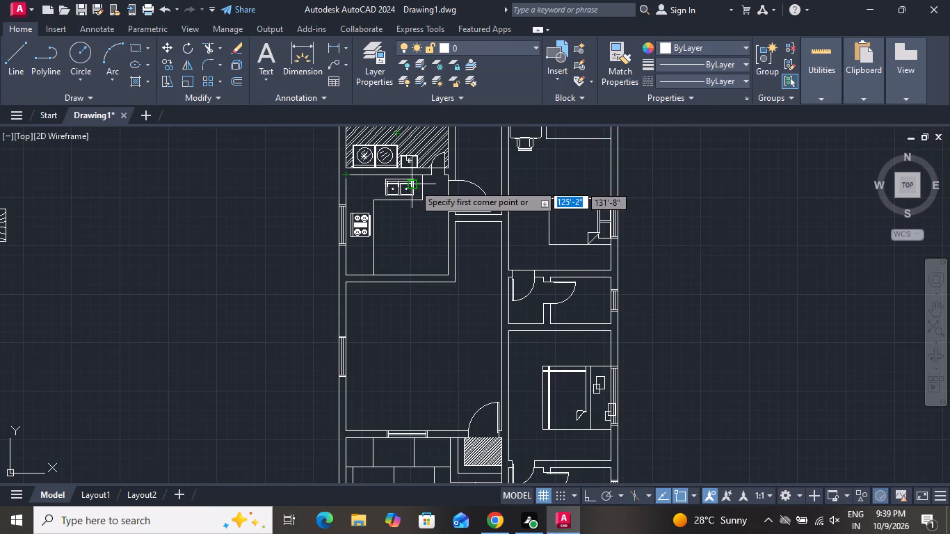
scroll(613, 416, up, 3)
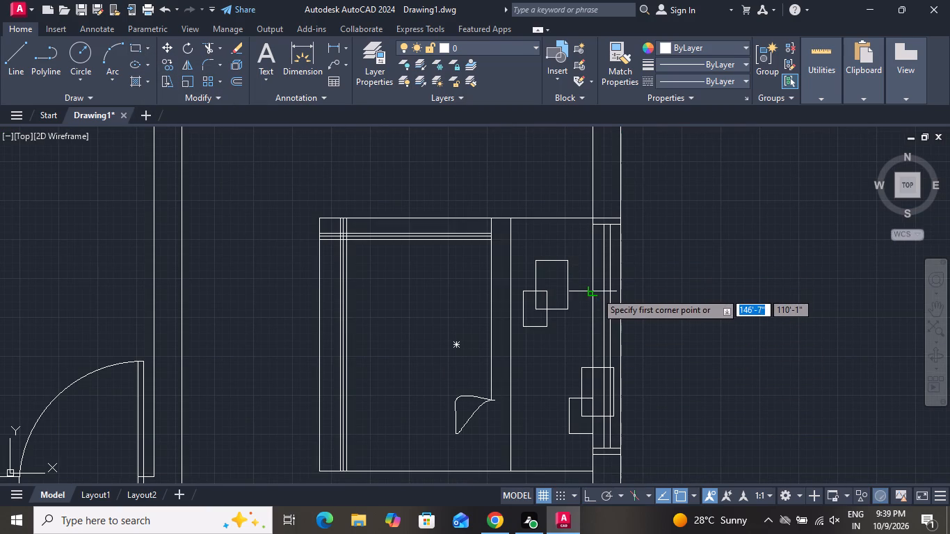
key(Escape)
Move the copied pillow pair about 1'-2" straight west, into the bed's east strip below the original pair.
scroll(597, 409, up, 3)
click(556, 362)
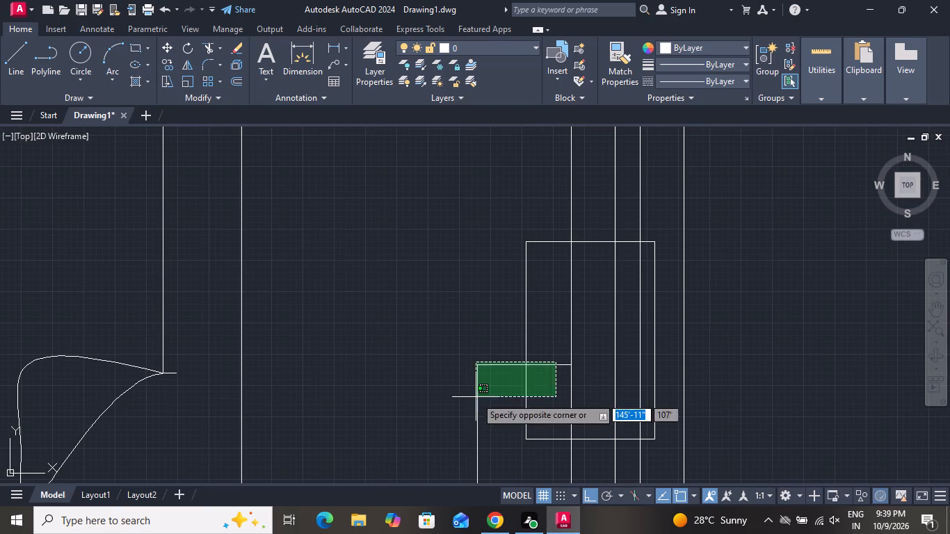
click(476, 397)
click(168, 51)
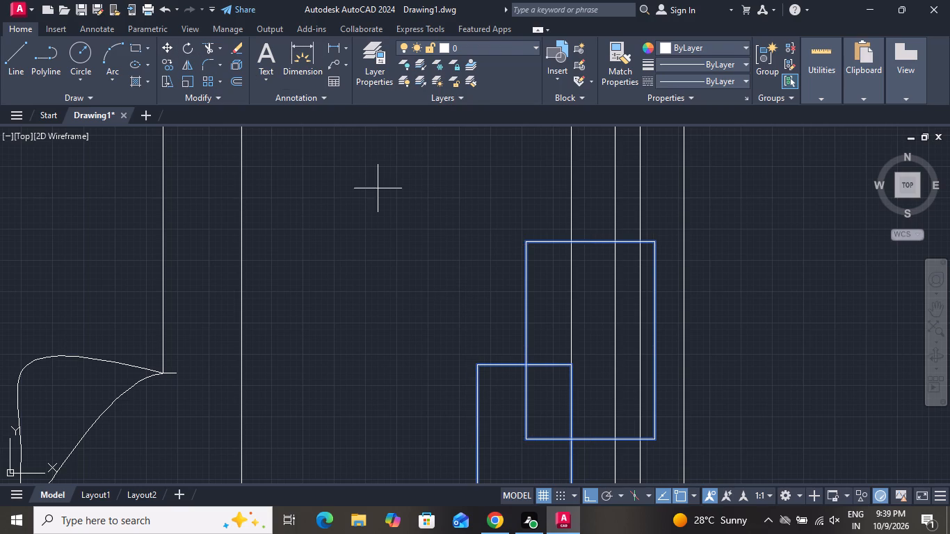
click(524, 248)
scroll(393, 236, up, 1)
scroll(393, 236, down, 4)
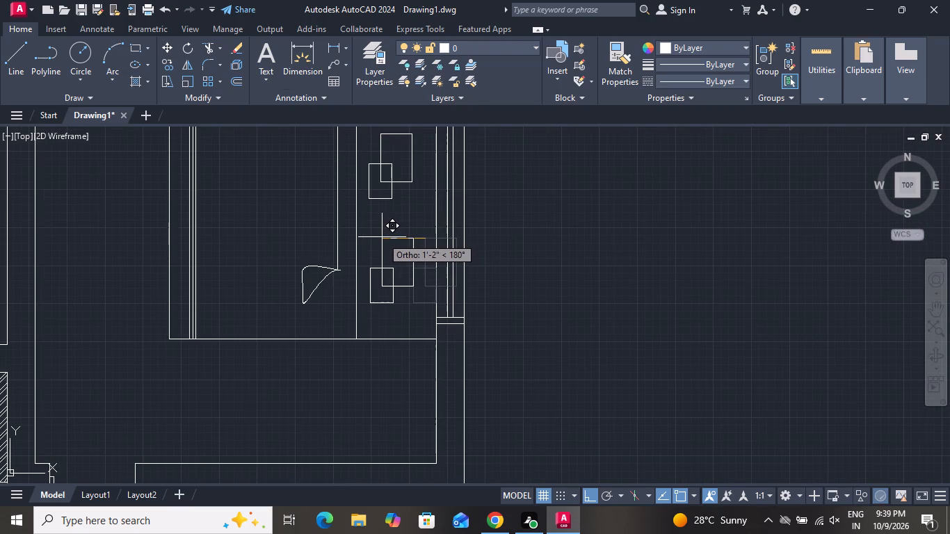
click(382, 237)
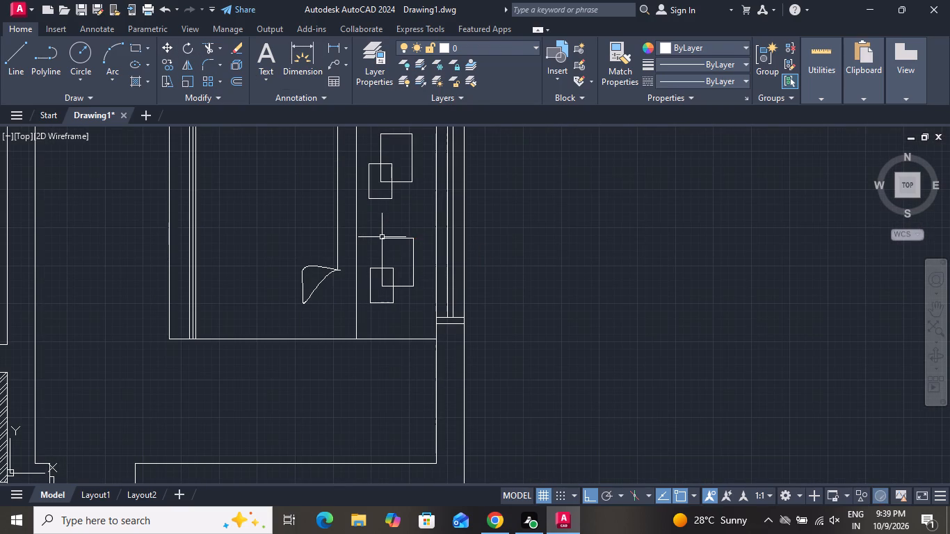
Draw a vertical line about 6'-9" long between the bed's north and south edges, just west of the window wall.
click(15, 51)
scroll(444, 230, down, 3)
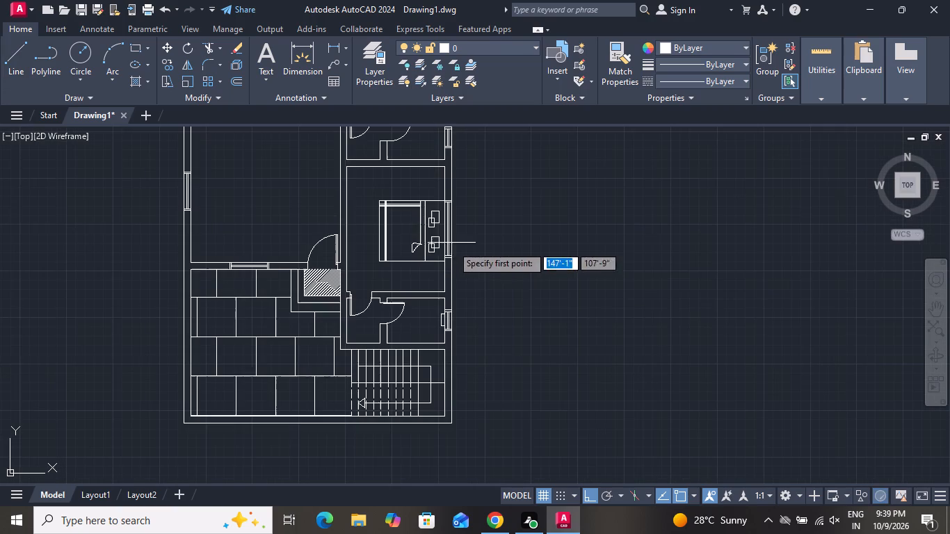
scroll(439, 221, up, 4)
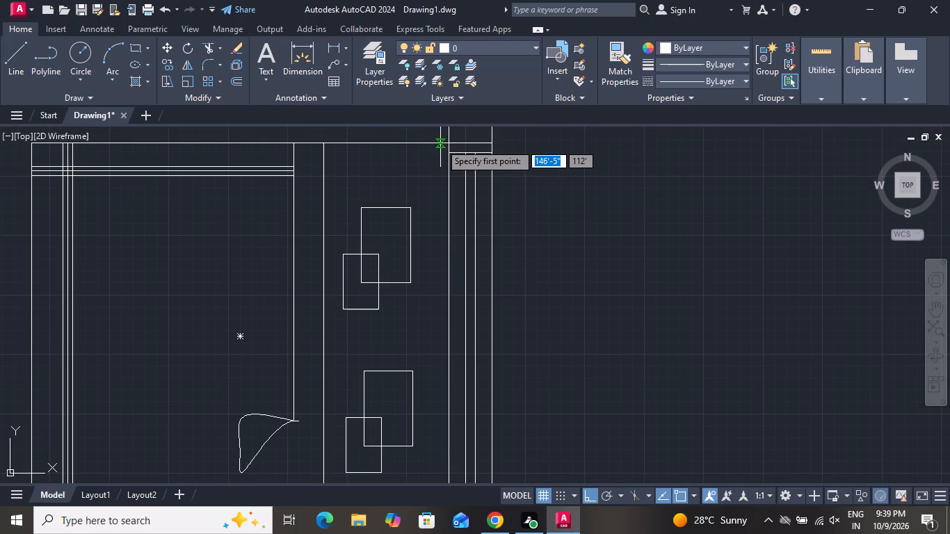
click(440, 143)
scroll(430, 307, up, 1)
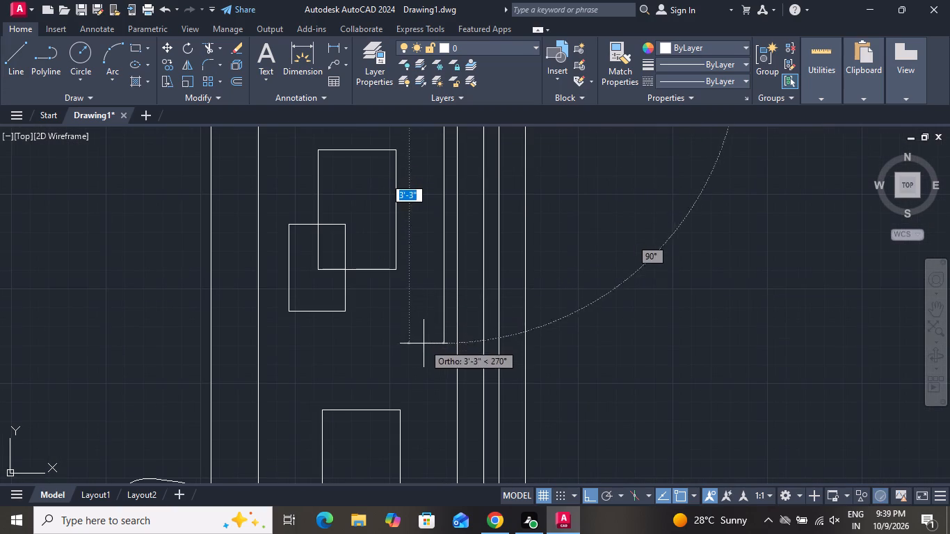
scroll(428, 343, down, 4)
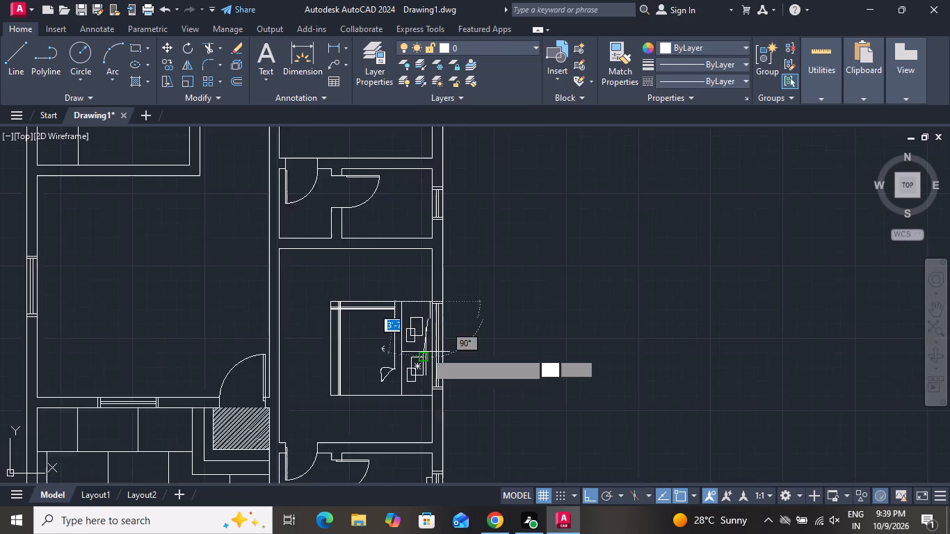
scroll(426, 352, down, 2)
scroll(425, 382, up, 6)
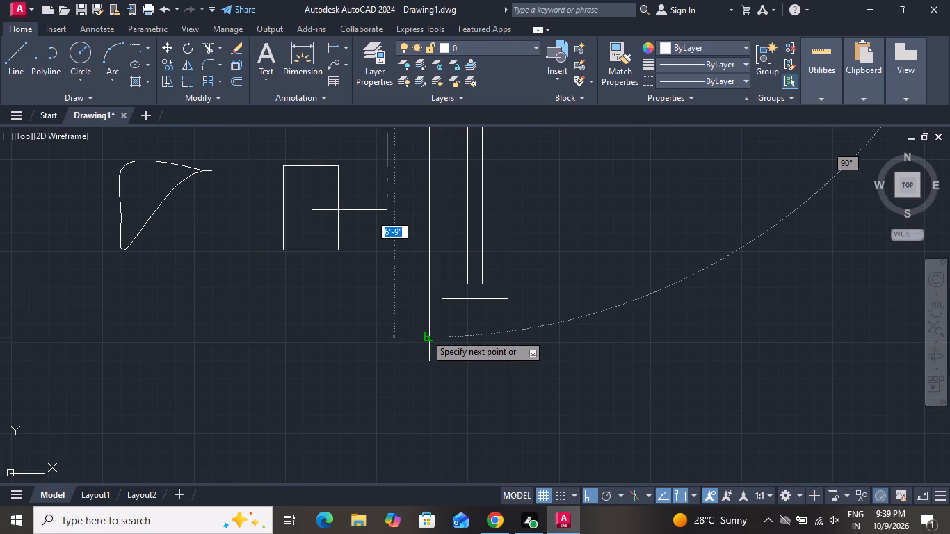
click(426, 334)
scroll(421, 370, up, 1)
right_click(421, 370)
click(451, 243)
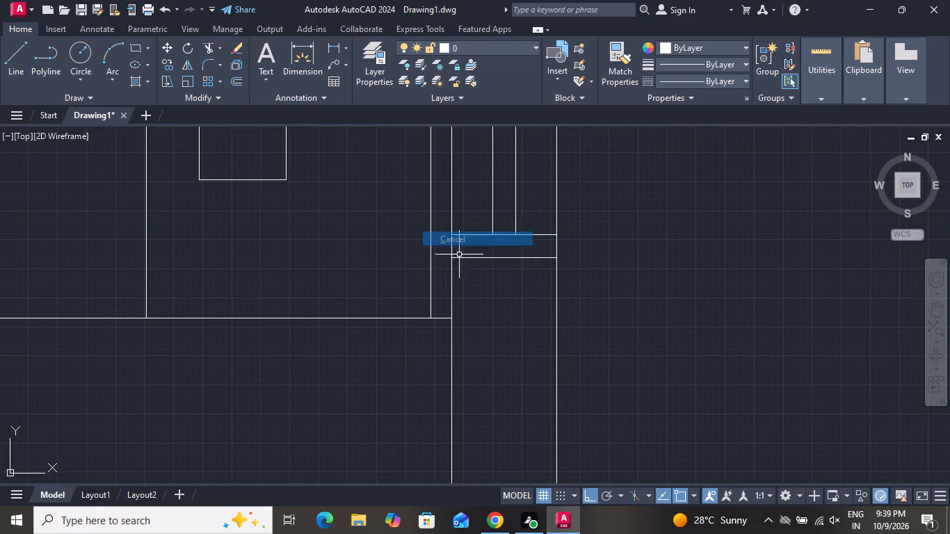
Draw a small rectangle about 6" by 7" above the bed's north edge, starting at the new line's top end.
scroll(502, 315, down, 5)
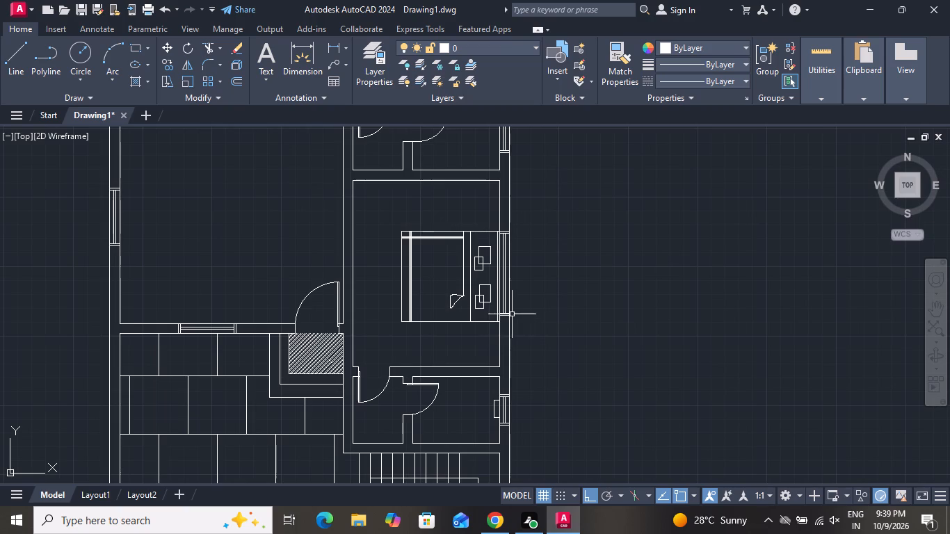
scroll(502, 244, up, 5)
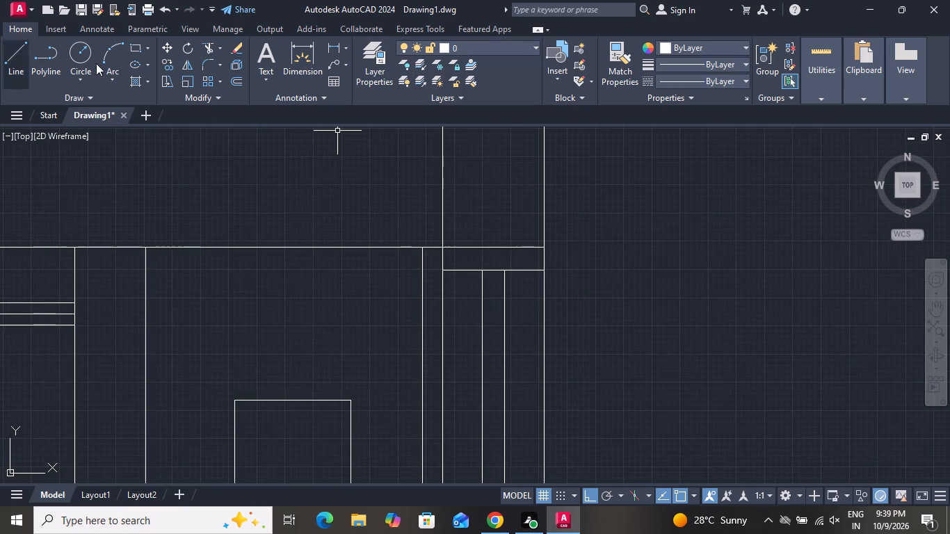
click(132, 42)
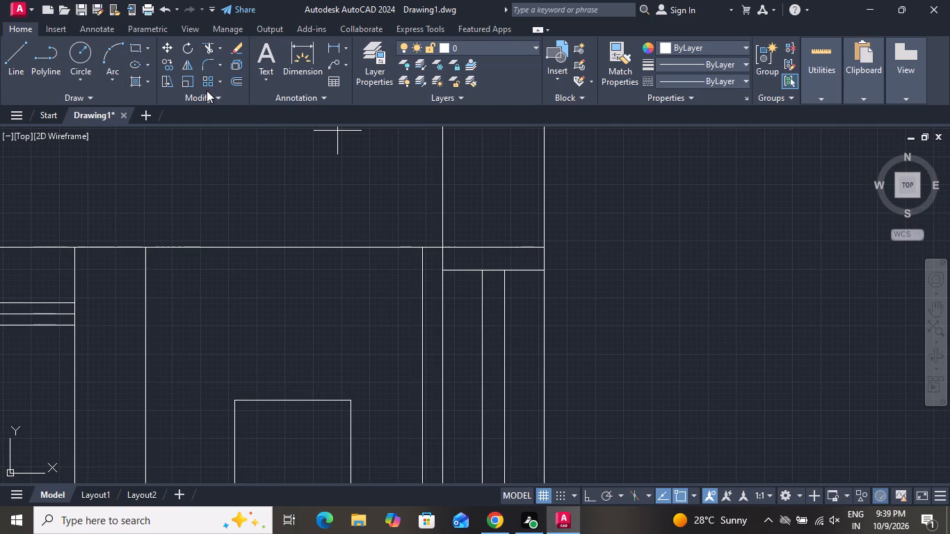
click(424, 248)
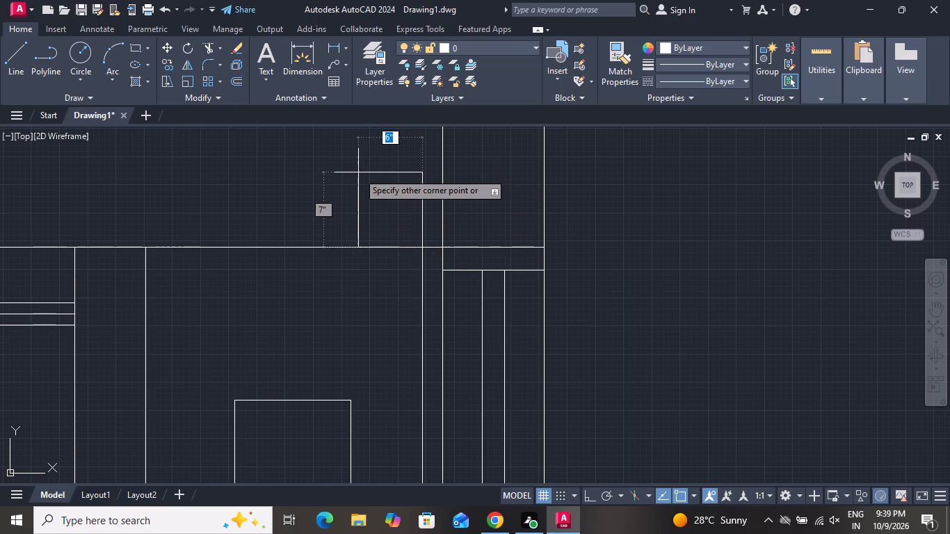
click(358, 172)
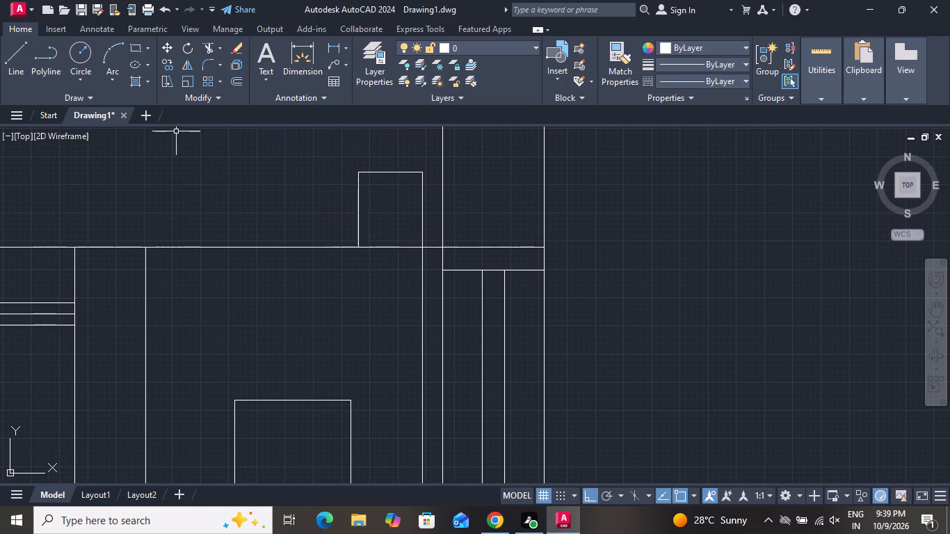
Draw a bedside table rectangle about 1'-2" wide below the bed's south edge, starting at the new line's bottom end.
scroll(285, 172, down, 2)
scroll(351, 193, down, 2)
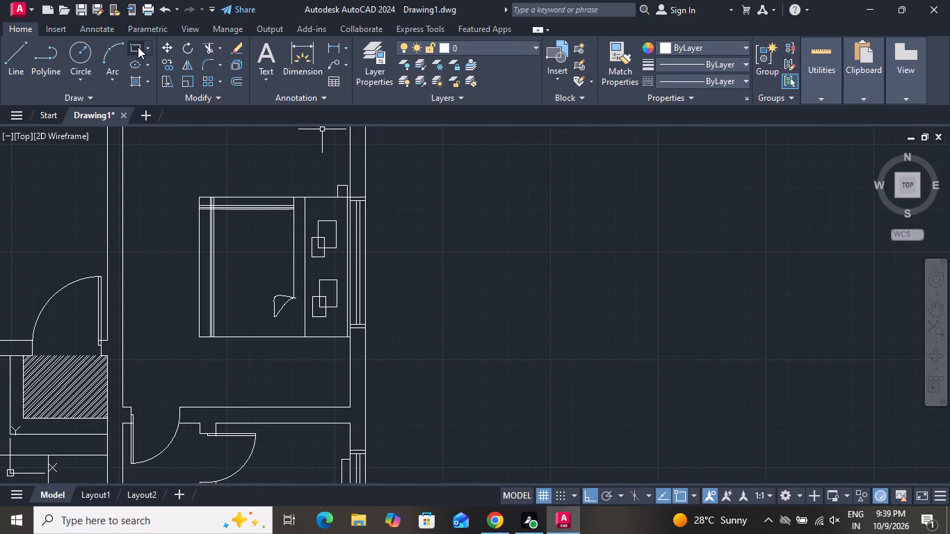
click(138, 47)
scroll(336, 341, up, 2)
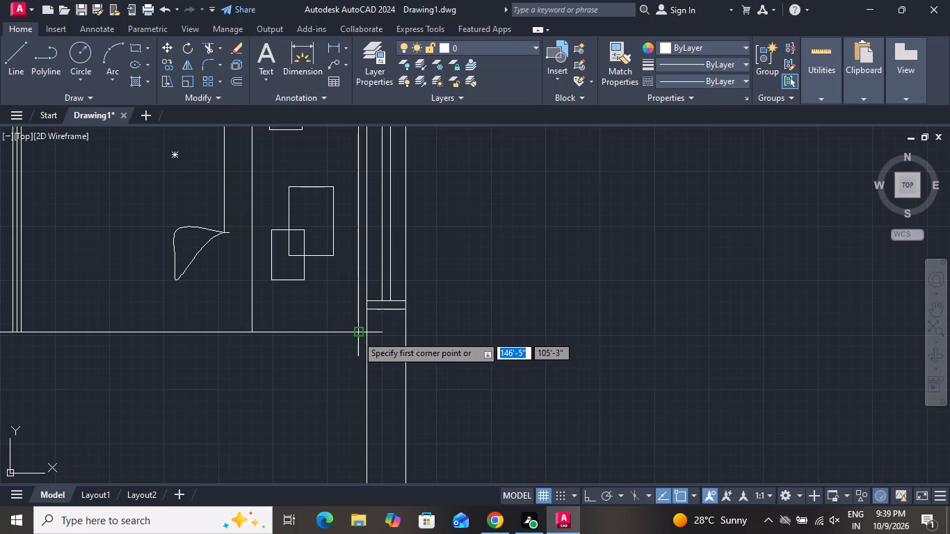
click(357, 335)
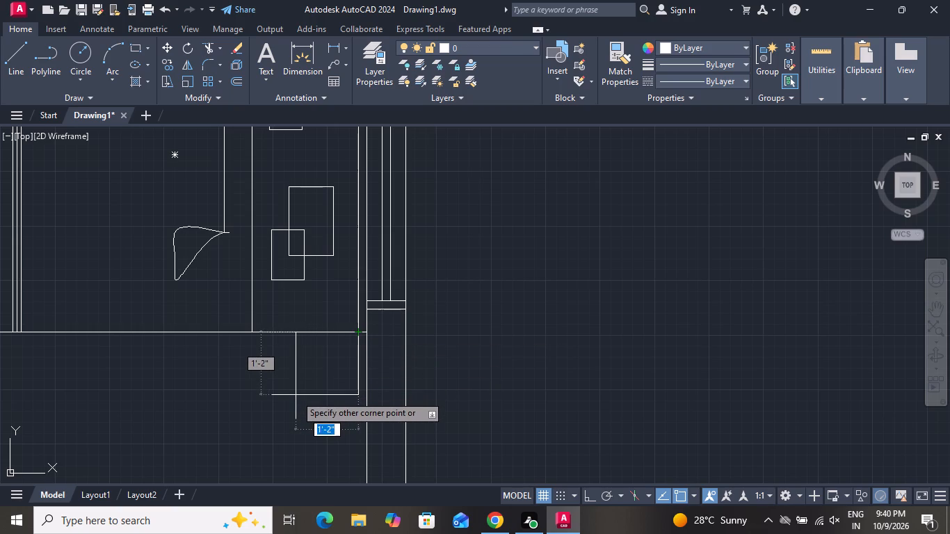
click(294, 404)
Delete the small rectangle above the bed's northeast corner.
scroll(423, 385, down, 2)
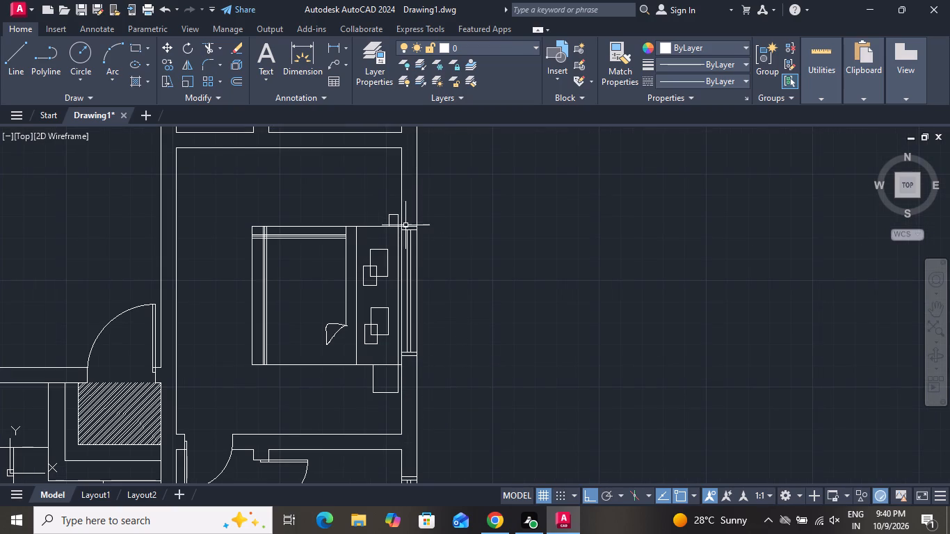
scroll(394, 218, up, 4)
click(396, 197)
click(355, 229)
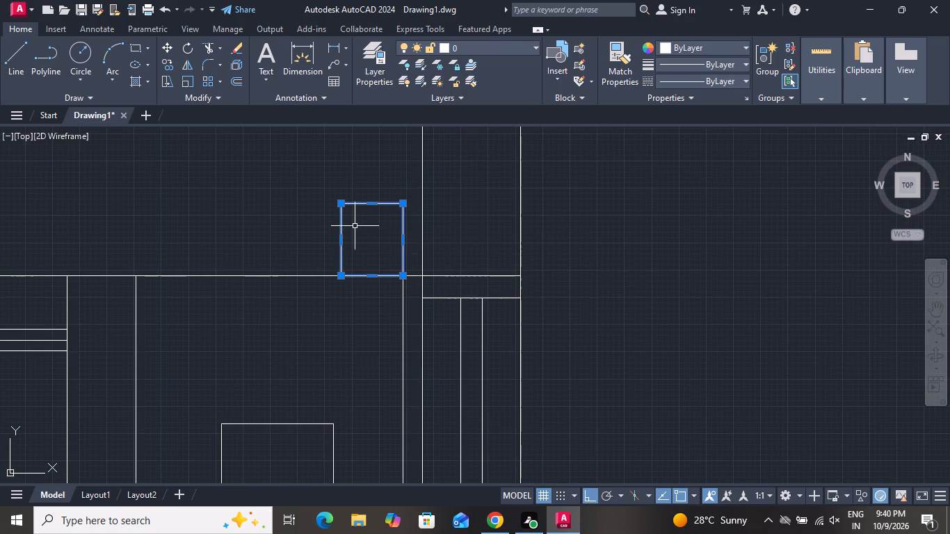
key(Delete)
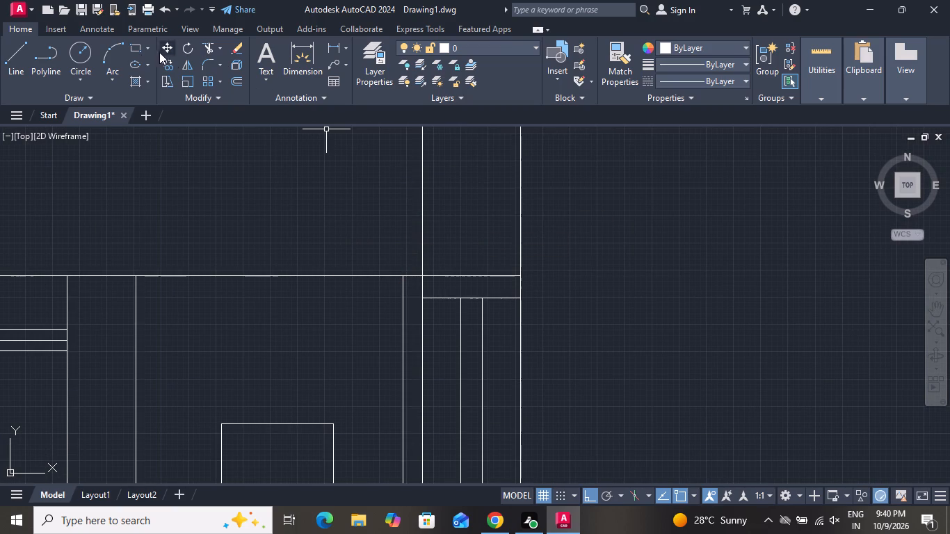
Draw a small square bedside table above the bed's north edge, with its southeast corner at the vertical line's top end.
click(138, 49)
click(401, 276)
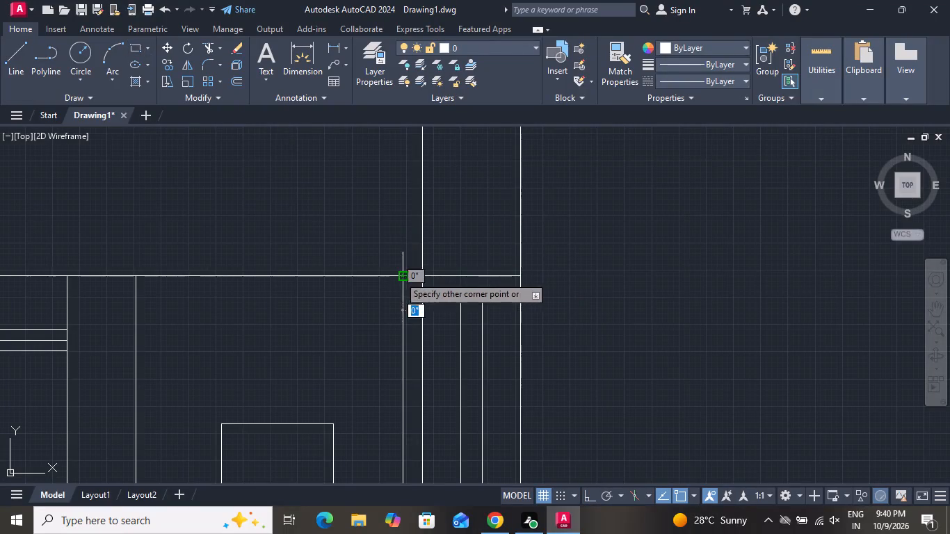
click(335, 209)
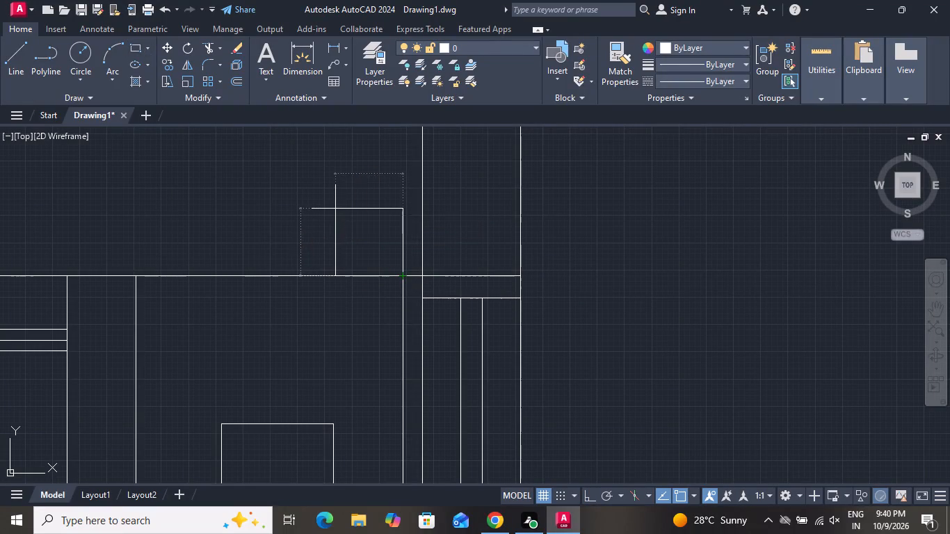
scroll(464, 265, down, 3)
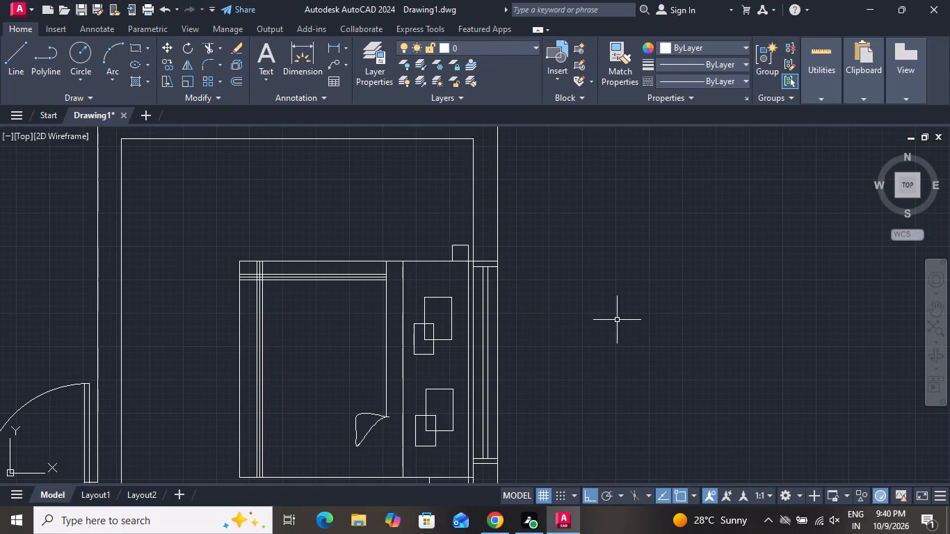
scroll(612, 303, down, 4)
scroll(606, 305, up, 2)
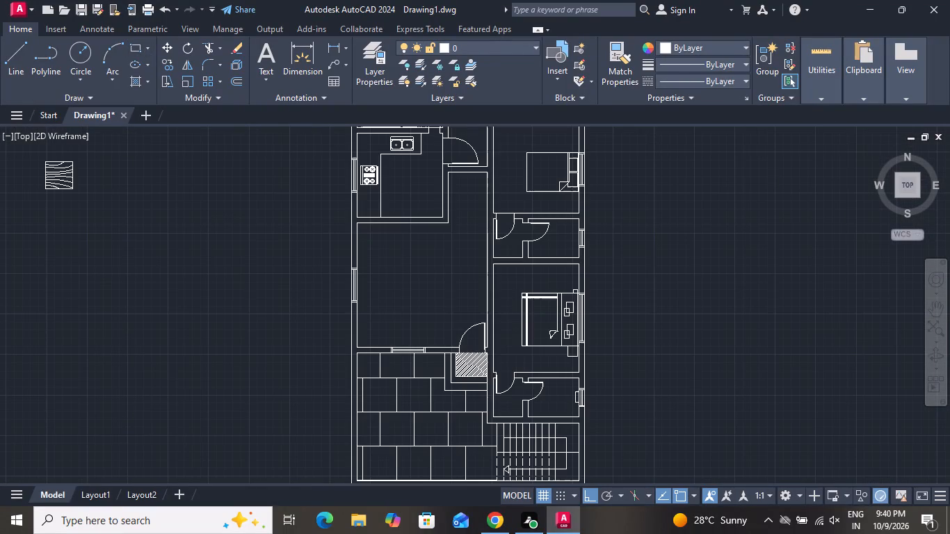
scroll(606, 305, up, 2)
scroll(481, 259, up, 1)
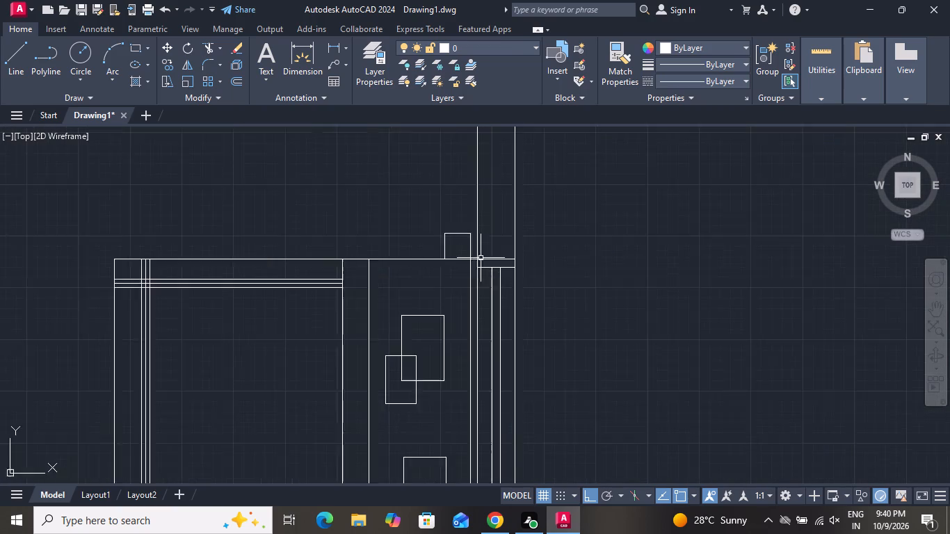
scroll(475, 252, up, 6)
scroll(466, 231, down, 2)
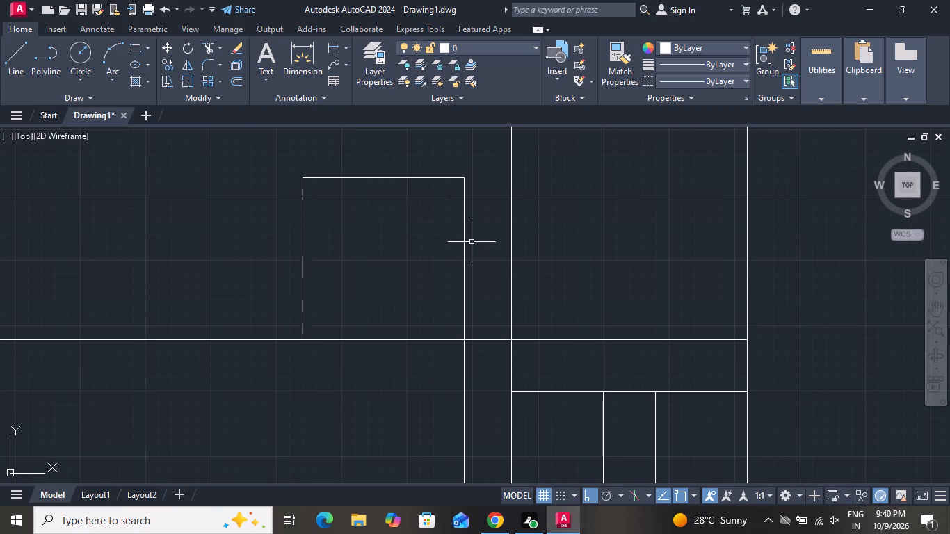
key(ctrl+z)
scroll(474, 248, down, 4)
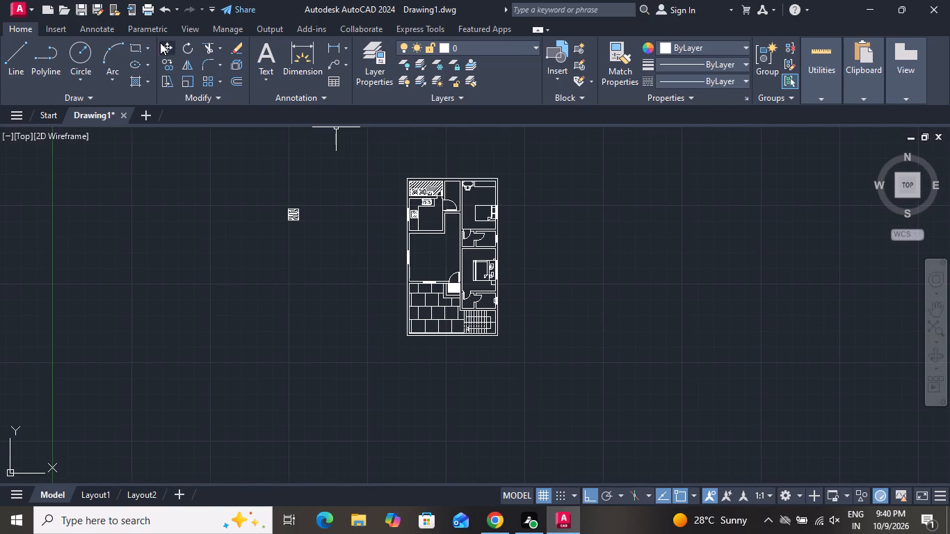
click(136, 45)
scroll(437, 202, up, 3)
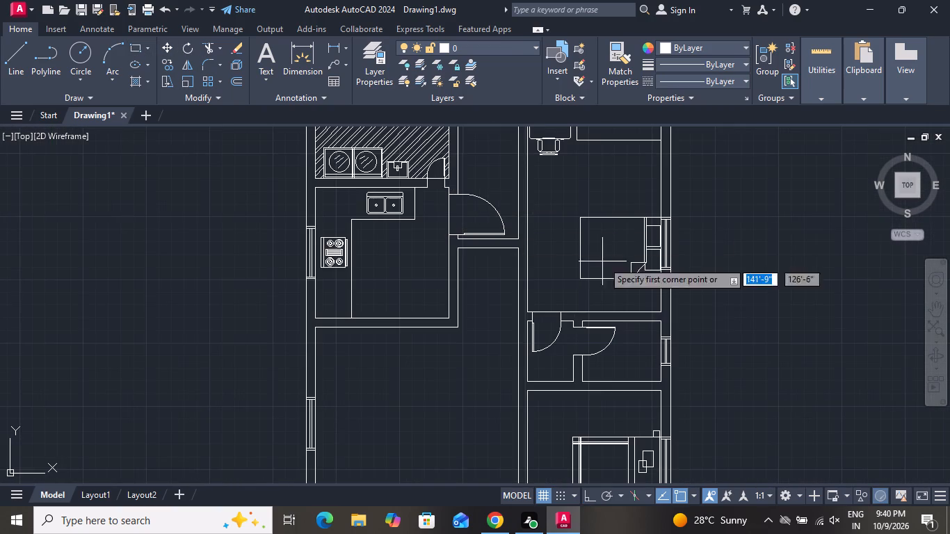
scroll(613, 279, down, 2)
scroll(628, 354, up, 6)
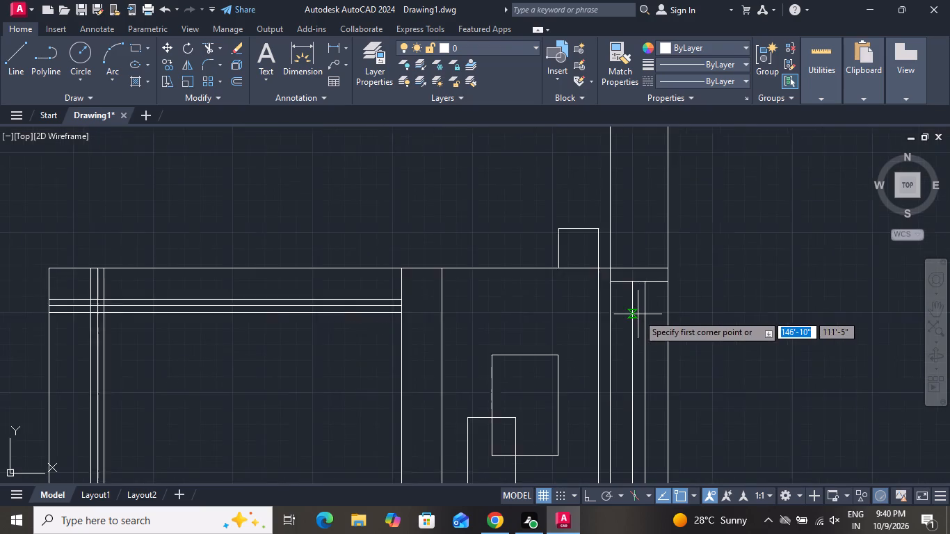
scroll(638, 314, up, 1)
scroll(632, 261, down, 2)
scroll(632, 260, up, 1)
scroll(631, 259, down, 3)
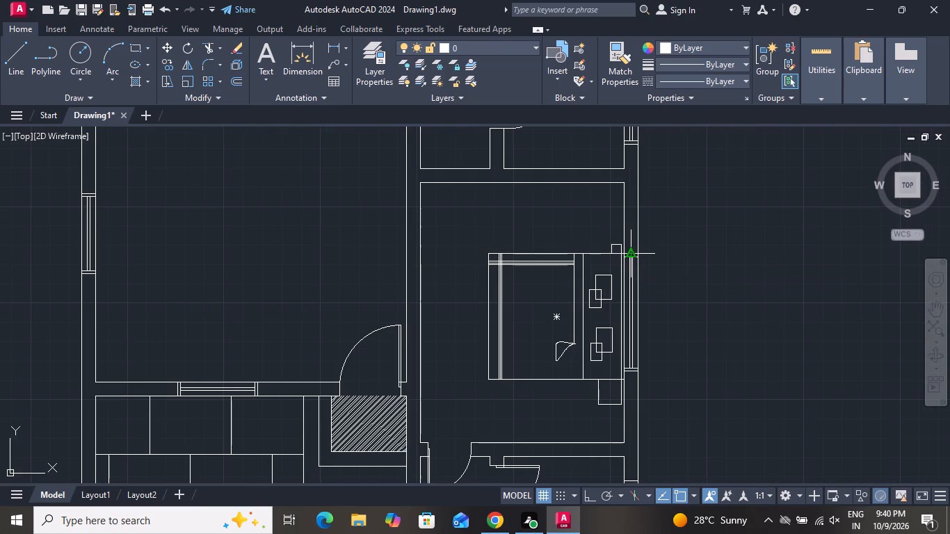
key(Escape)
Delete the small square bedside table above the bed's north edge.
scroll(620, 250, up, 3)
scroll(620, 235, down, 1)
scroll(620, 235, up, 1)
drag(582, 220, 582, 225)
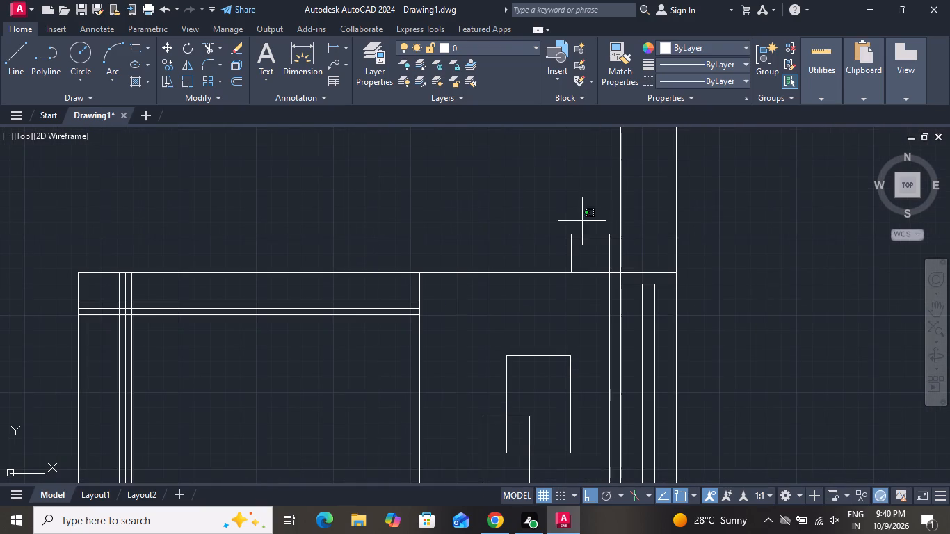
drag(582, 225, 577, 245)
click(561, 261)
key(Delete)
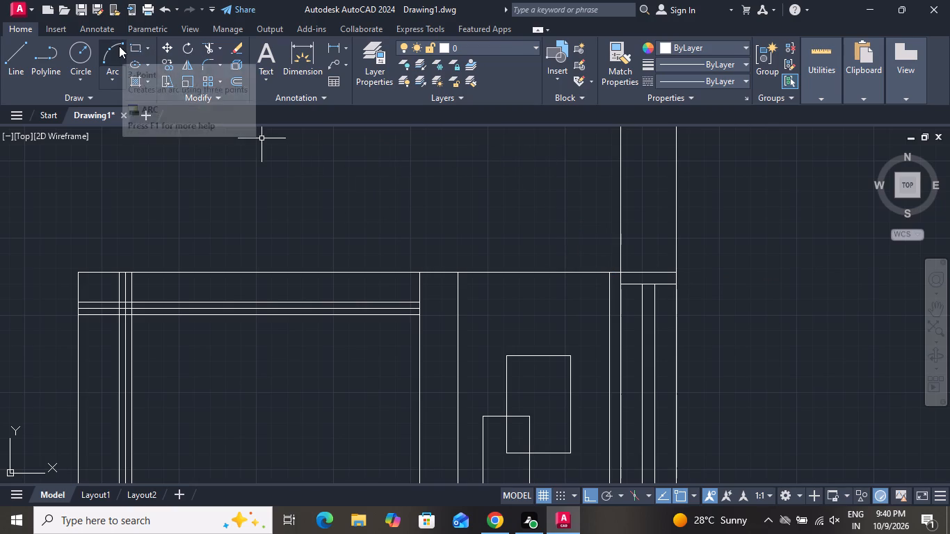
Draw a bedside table about 1'-1" square above the bed's north edge, with its southeast corner at the vertical headboard line's top end.
click(138, 49)
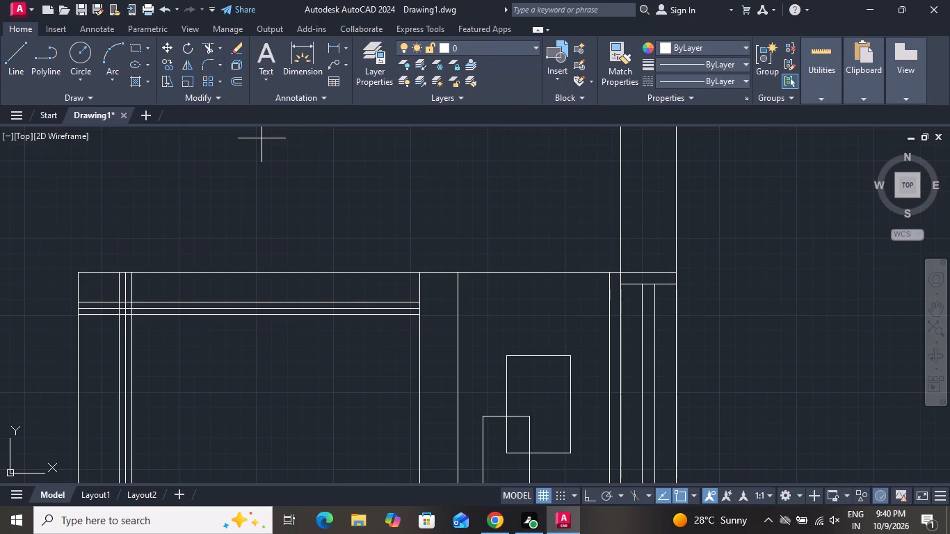
click(607, 272)
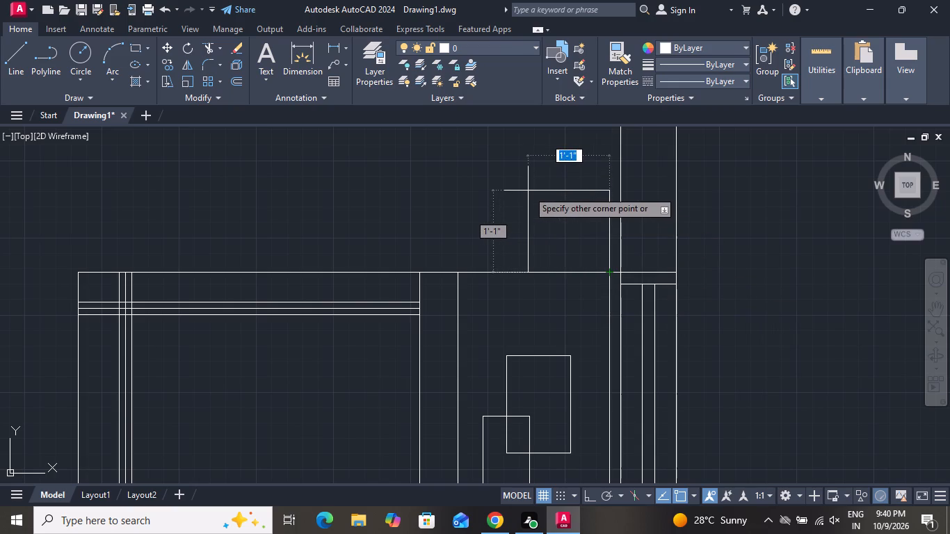
click(528, 191)
Draw a rectangle about 1'-4" wide against the bedroom's west wall, opposite the bed.
scroll(508, 218, down, 2)
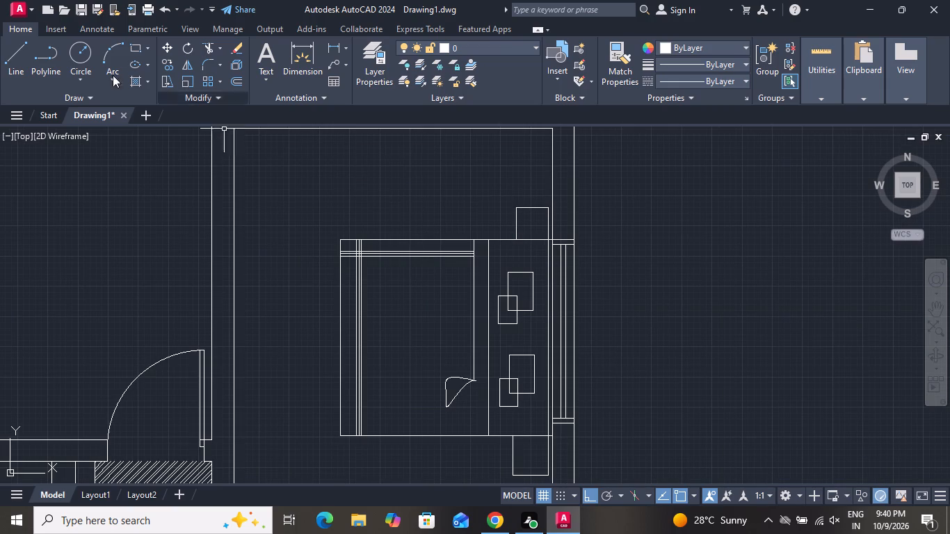
click(141, 46)
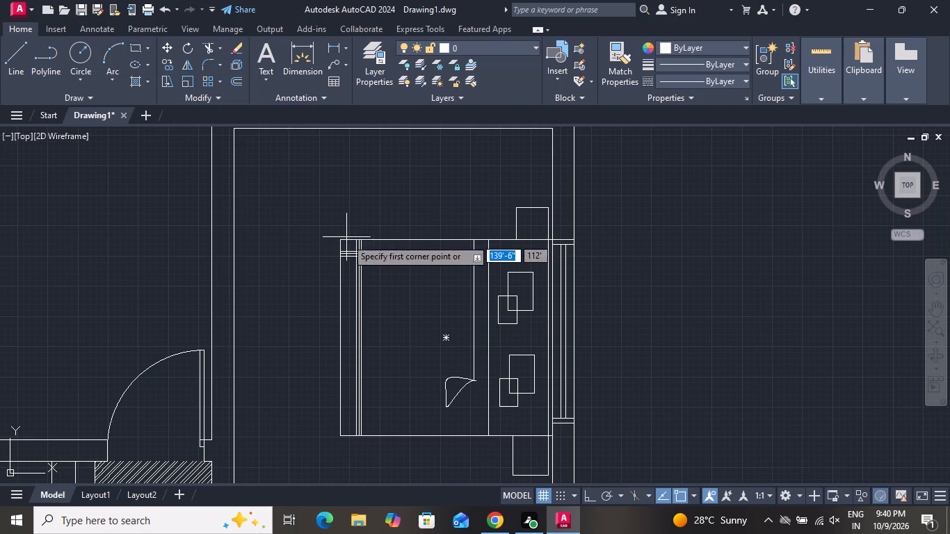
scroll(367, 316, up, 1)
scroll(366, 326, down, 2)
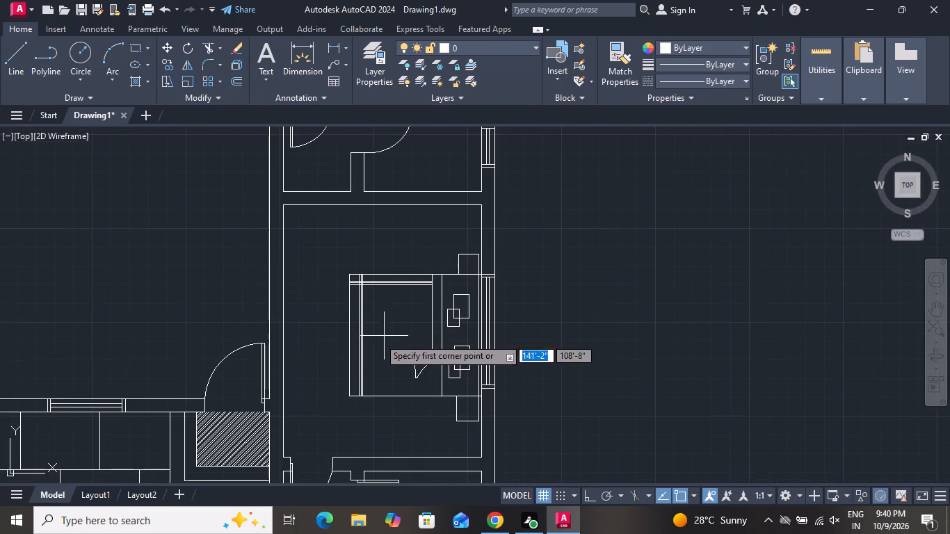
click(282, 287)
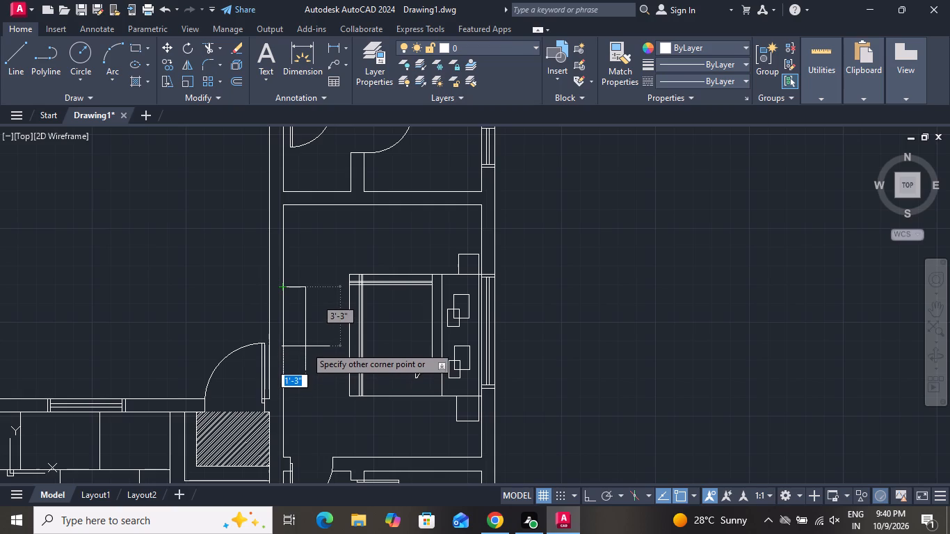
click(307, 337)
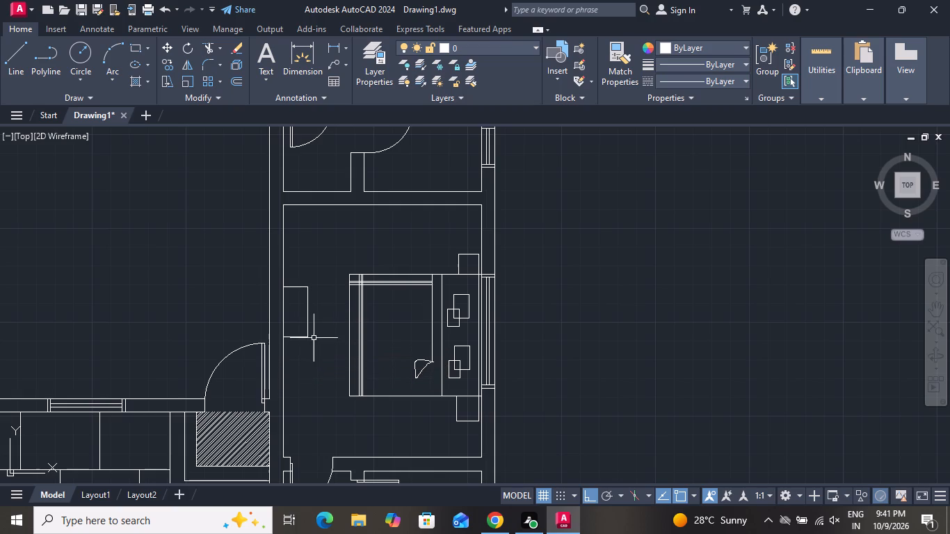
With ortho off for the slanted ends, draw a thin closed trapezoid across the west-wall rectangle, about 5' long on its east side and 4'-7" on its west.
scroll(348, 343, down, 1)
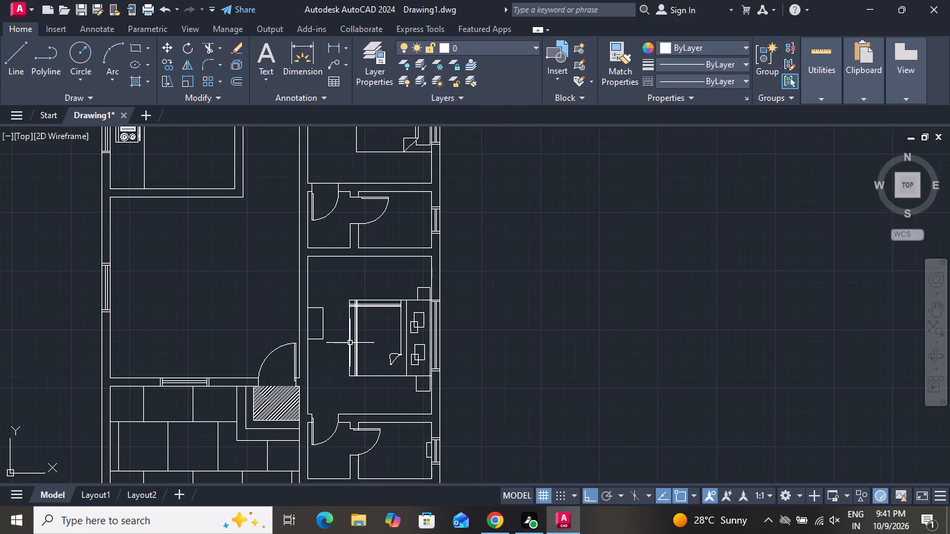
scroll(351, 342, down, 1)
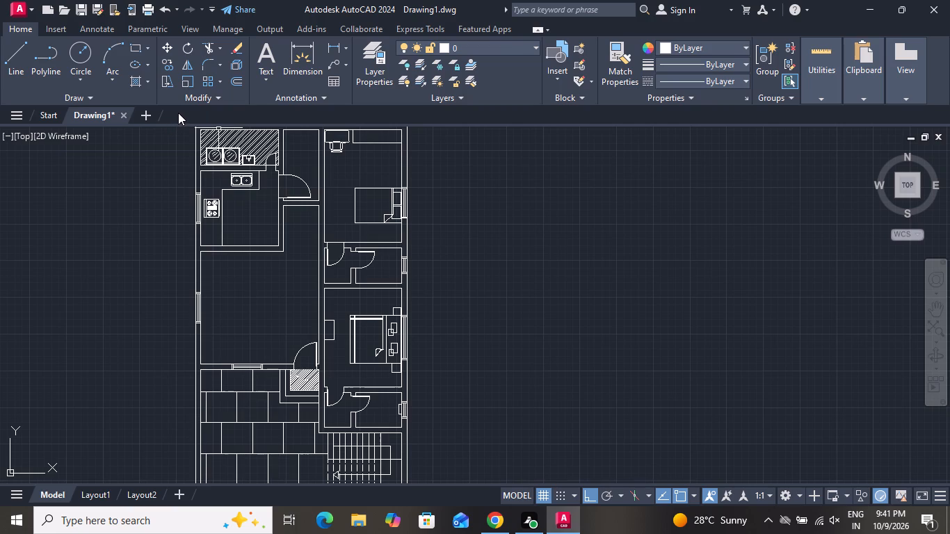
click(12, 49)
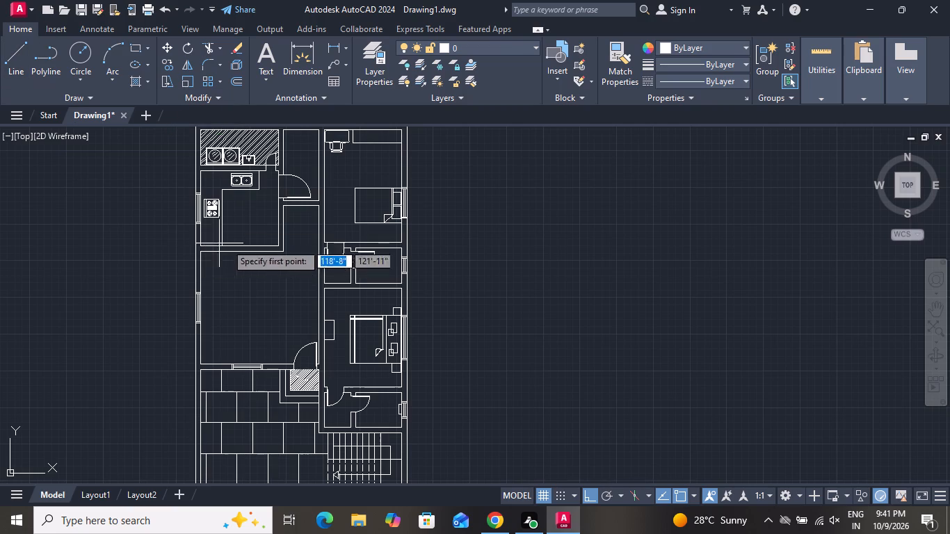
scroll(403, 375, up, 2)
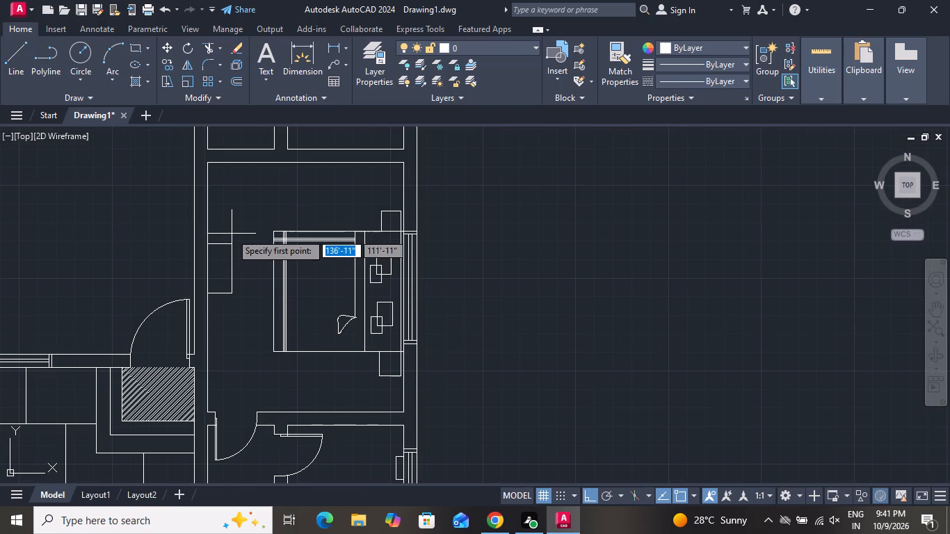
click(224, 225)
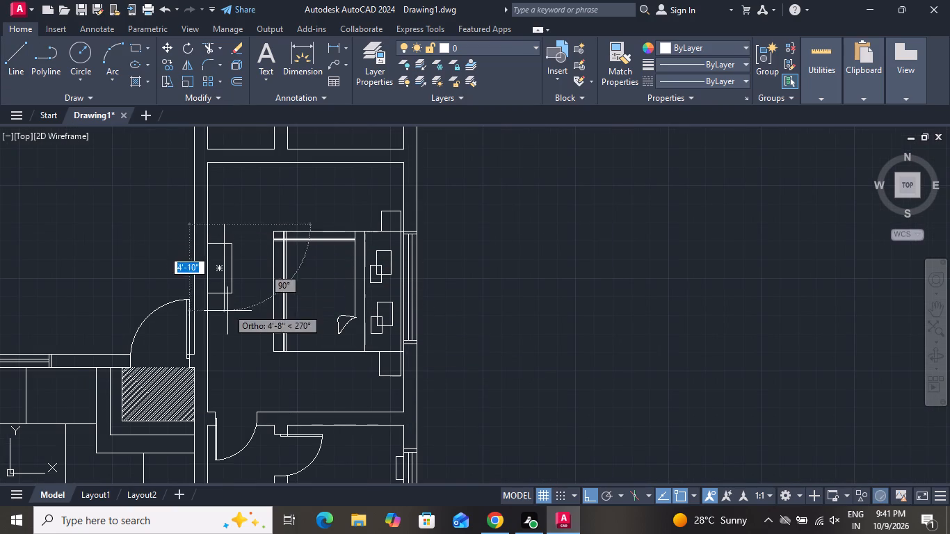
click(224, 319)
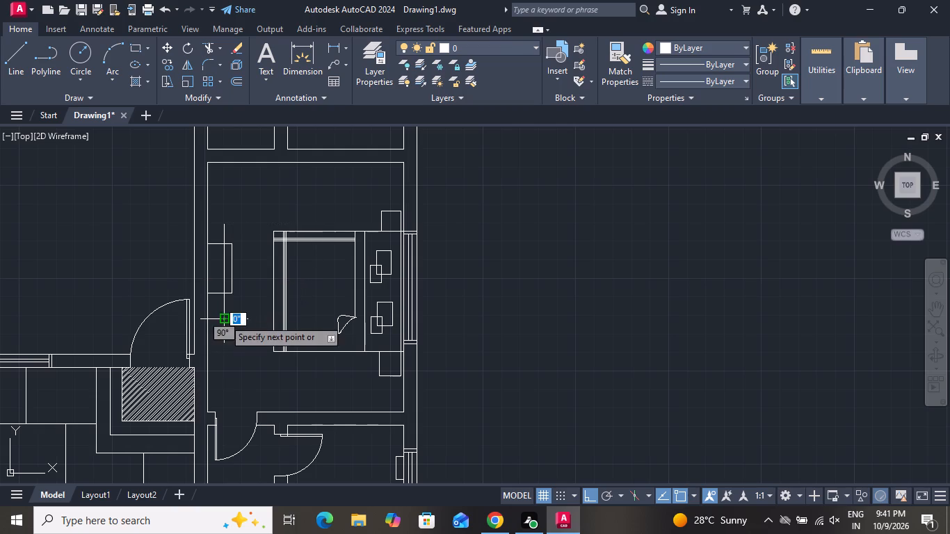
click(596, 496)
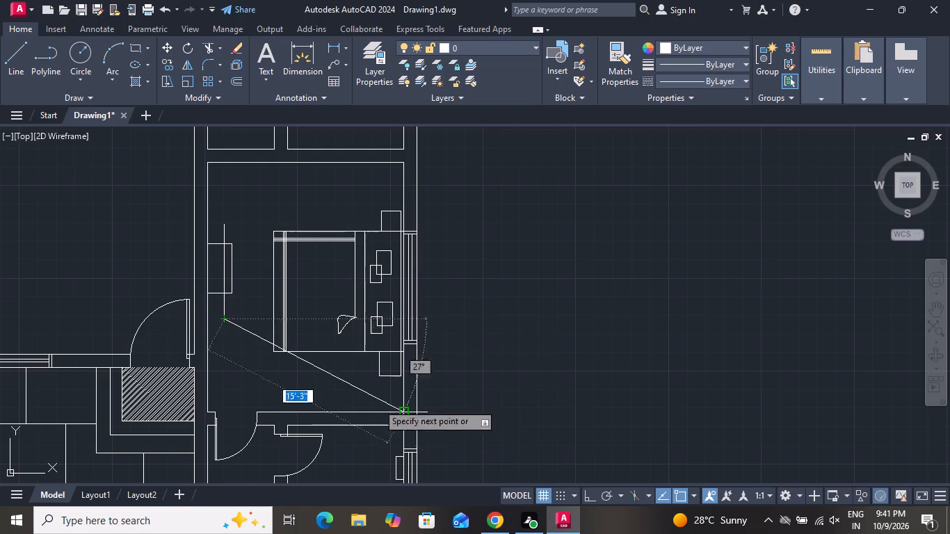
scroll(200, 313, up, 3)
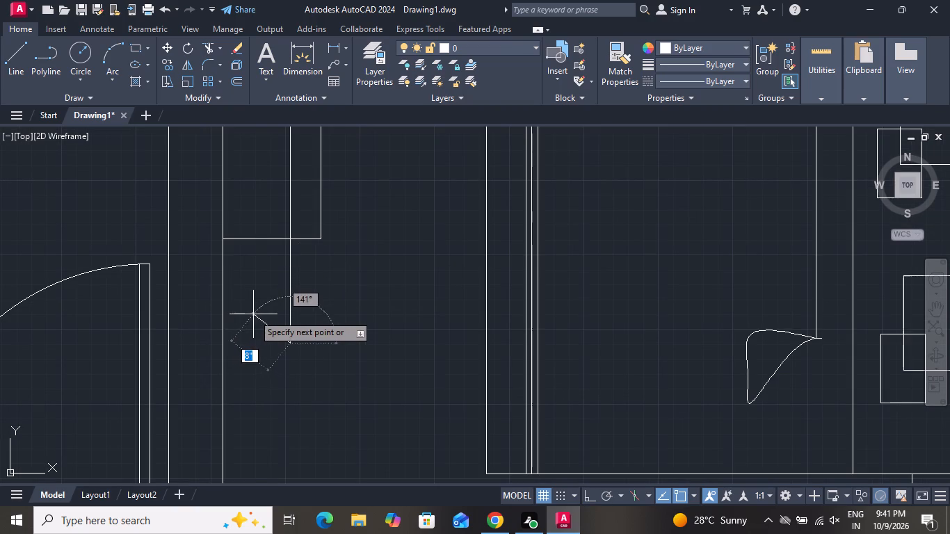
click(255, 317)
scroll(262, 220, down, 4)
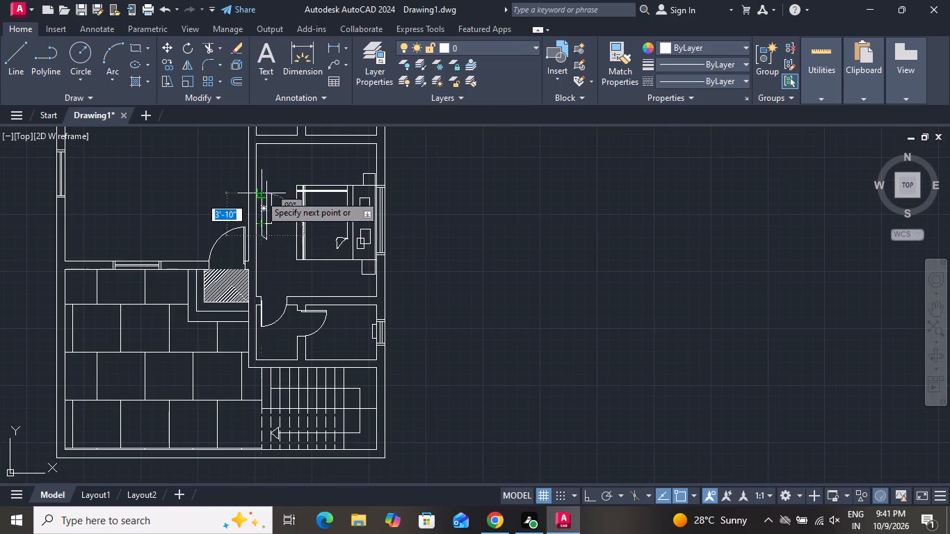
scroll(257, 181, up, 2)
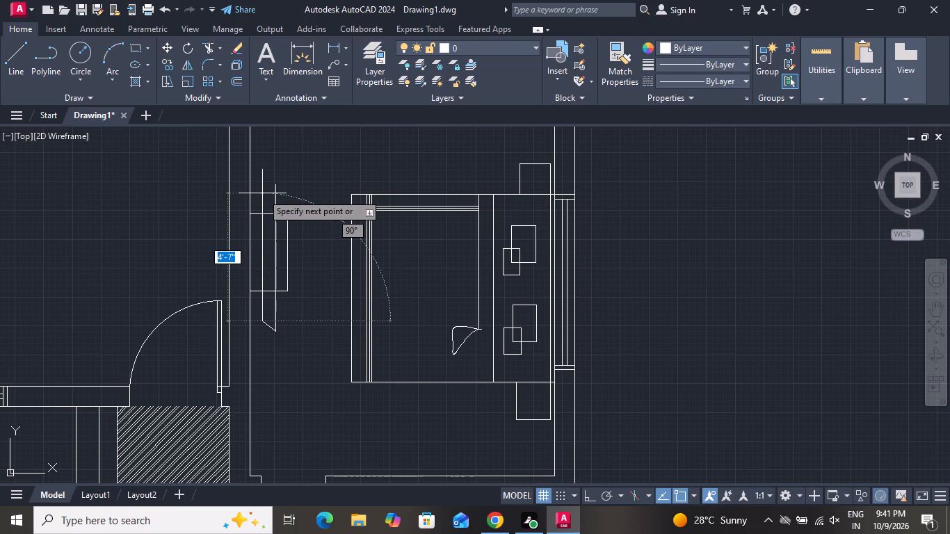
click(262, 193)
click(277, 188)
right_click(277, 188)
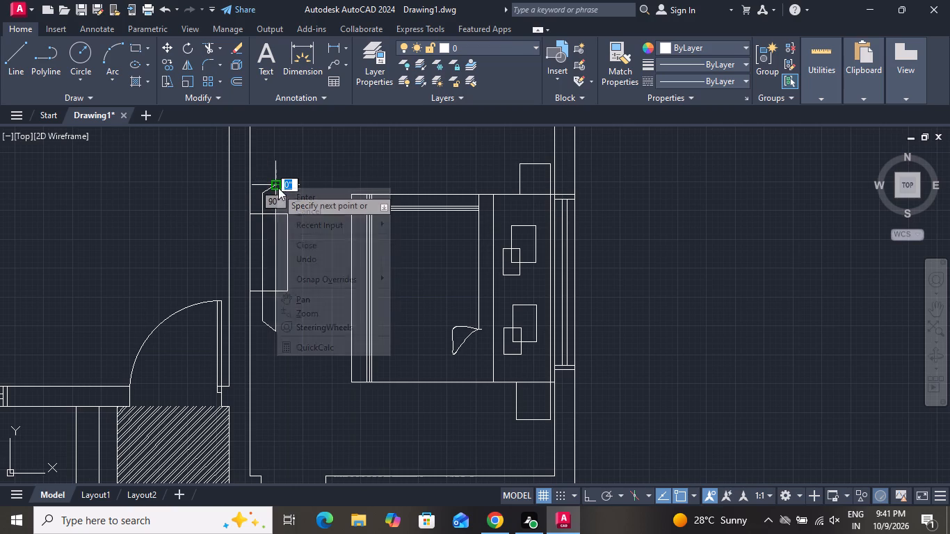
click(304, 213)
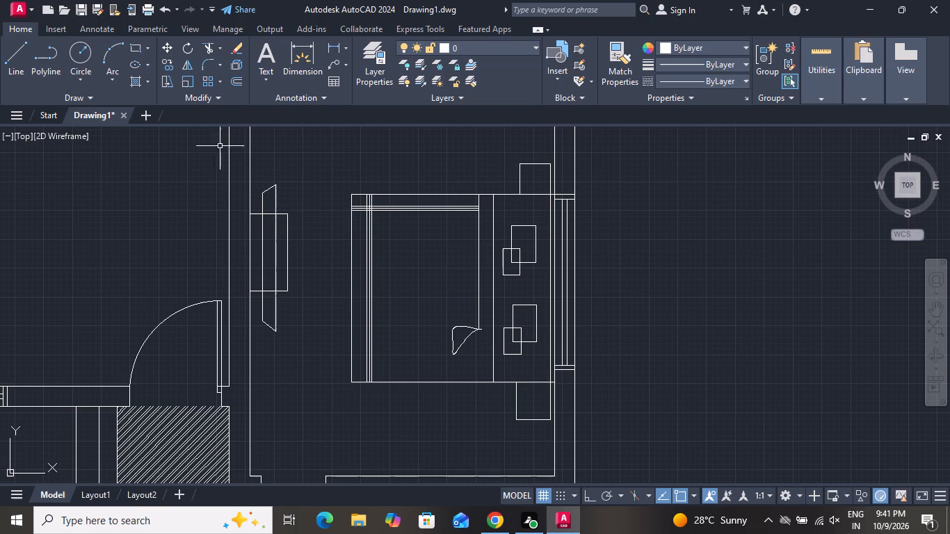
Draw two slanted lines, each about 6" long, from one point on the west wall to the trapezoid's west side, forming a V-shaped bracket.
click(7, 58)
scroll(243, 227, up, 3)
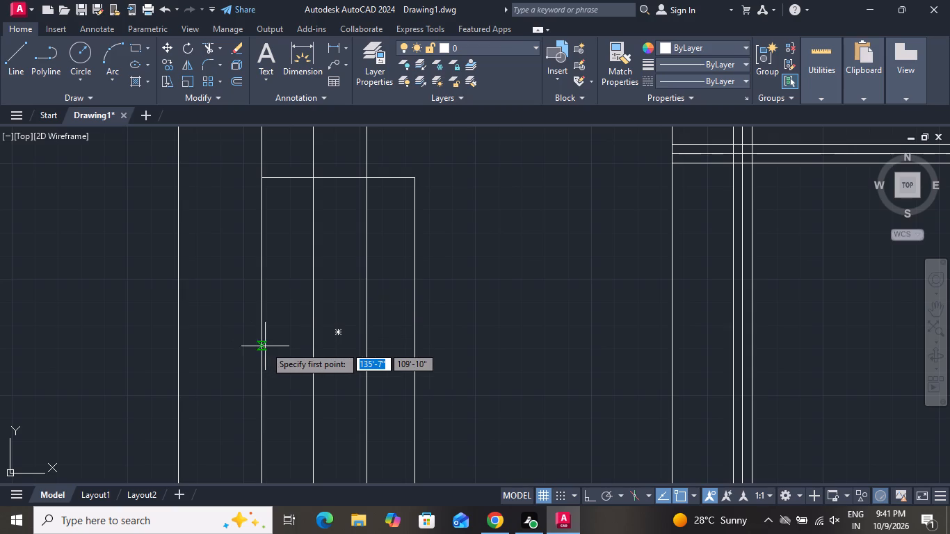
scroll(273, 356, down, 1)
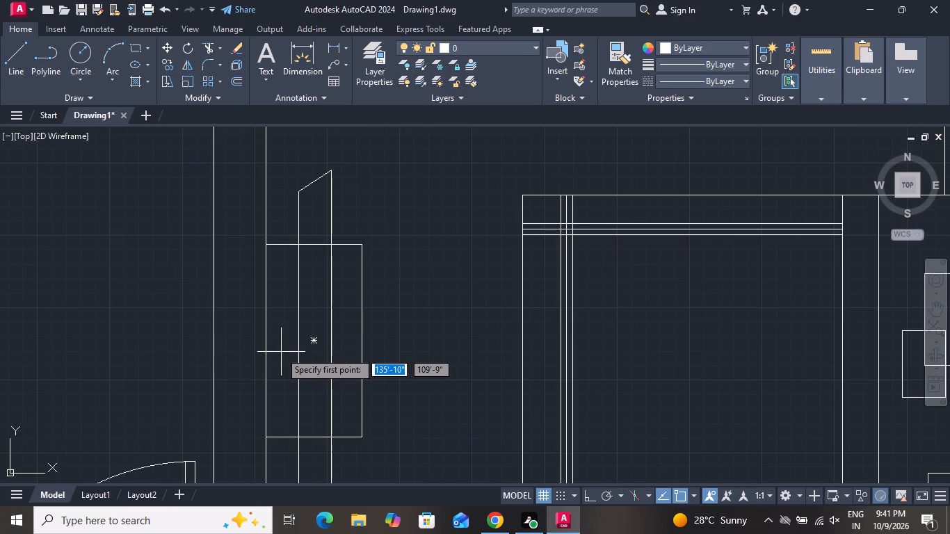
click(268, 341)
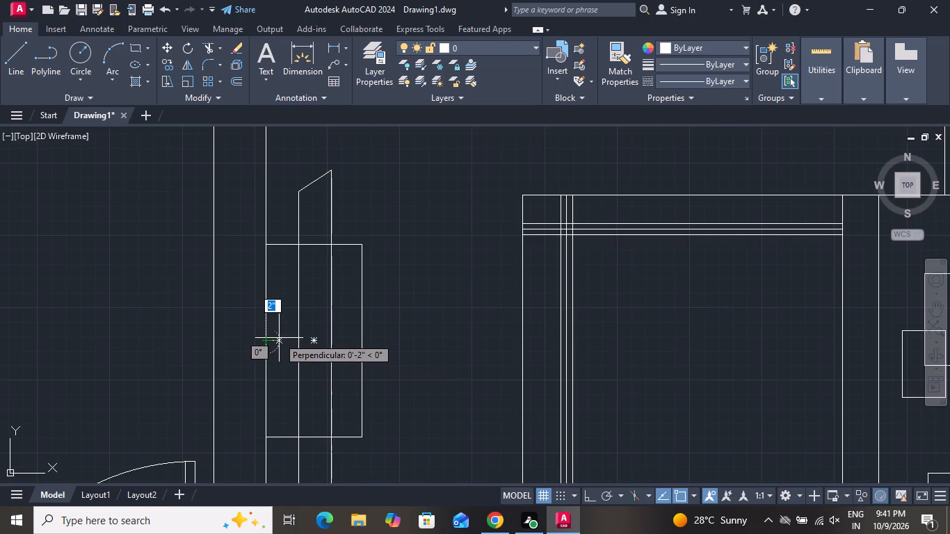
scroll(286, 338, up, 1)
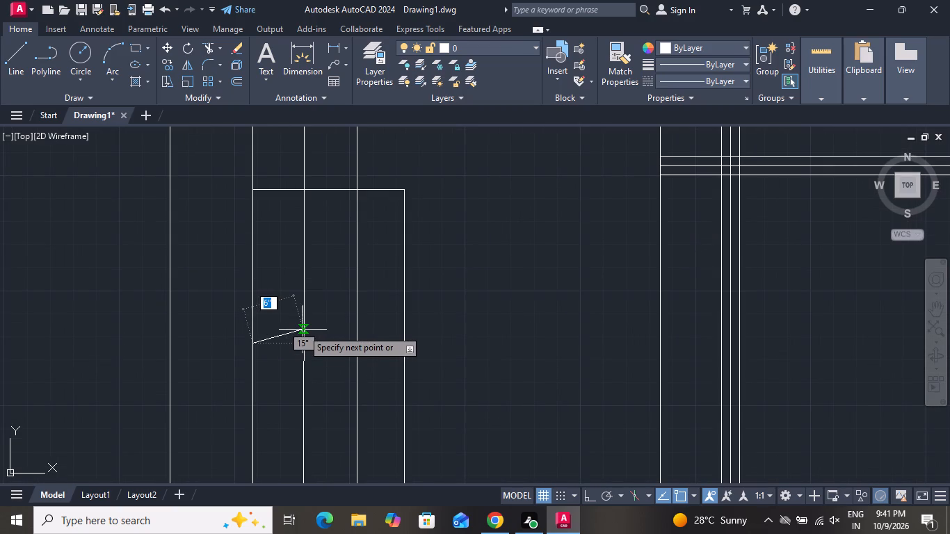
click(304, 330)
right_click(304, 332)
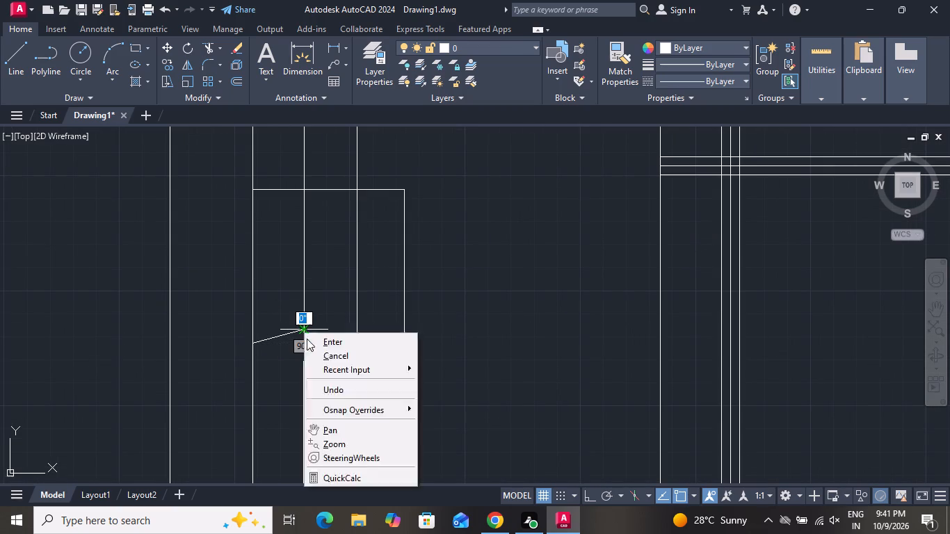
click(311, 353)
click(16, 53)
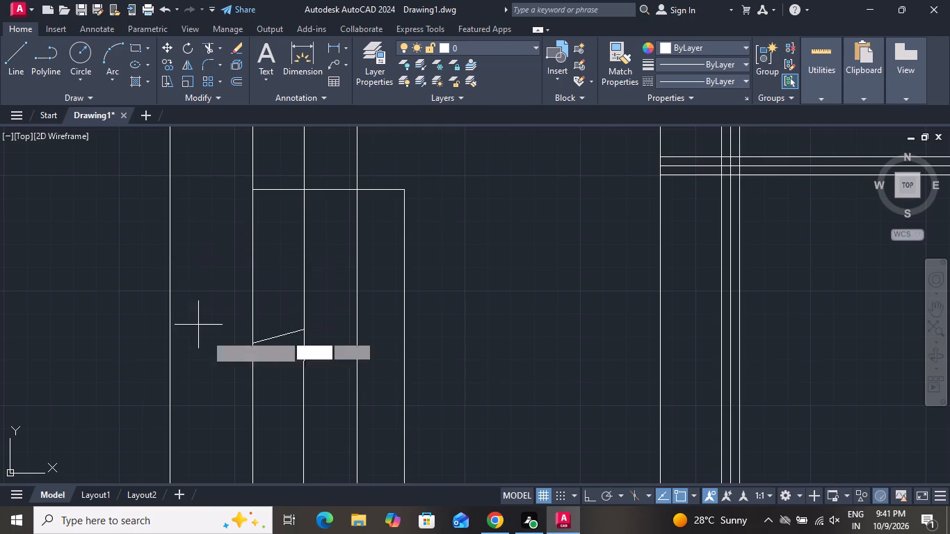
click(250, 343)
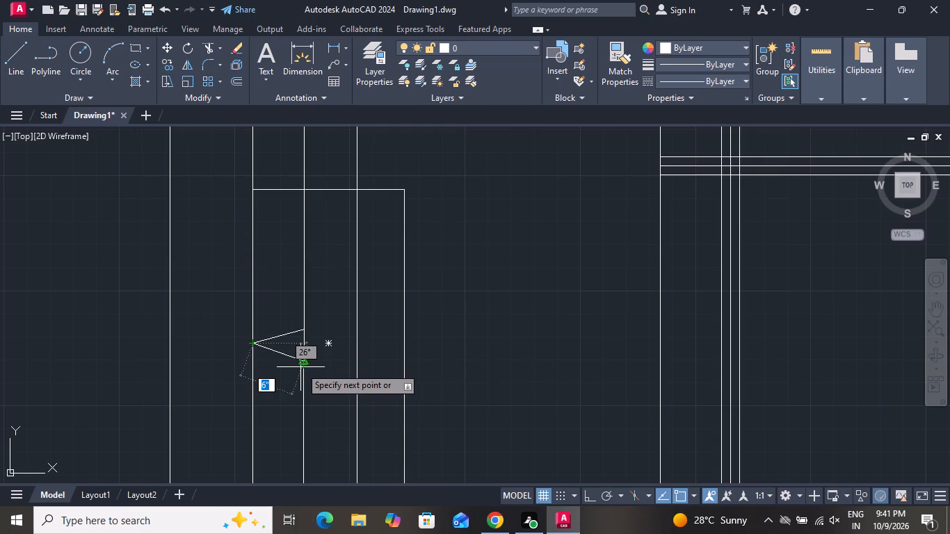
click(303, 360)
right_click(303, 360)
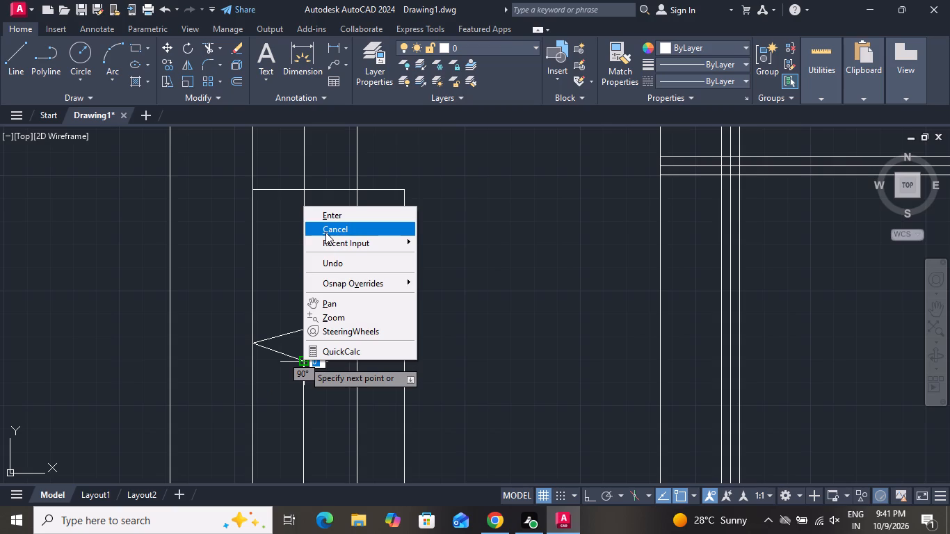
click(325, 232)
scroll(341, 257, down, 3)
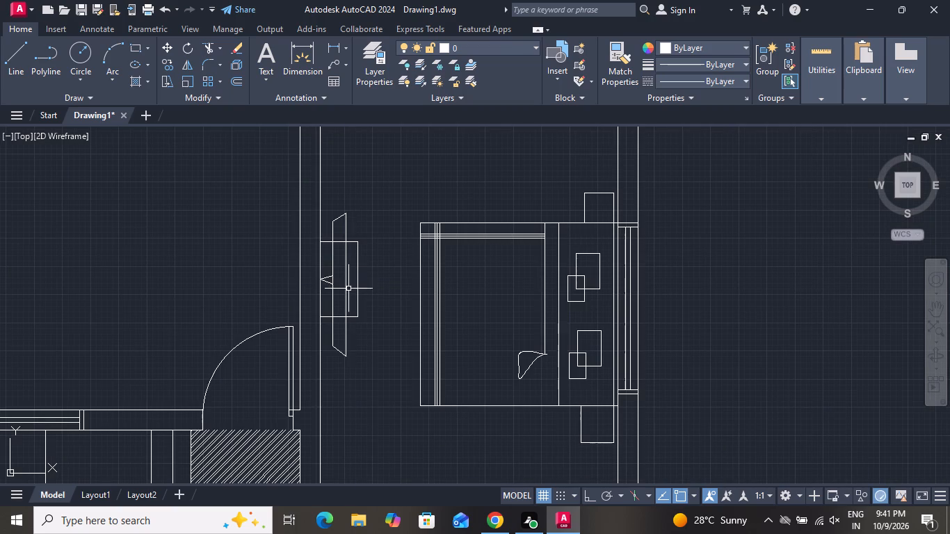
Fill all three sections of the trapezoid TV on the bedroom's west wall with a SOLID hatch in black (0,0,0).
click(134, 80)
click(124, 60)
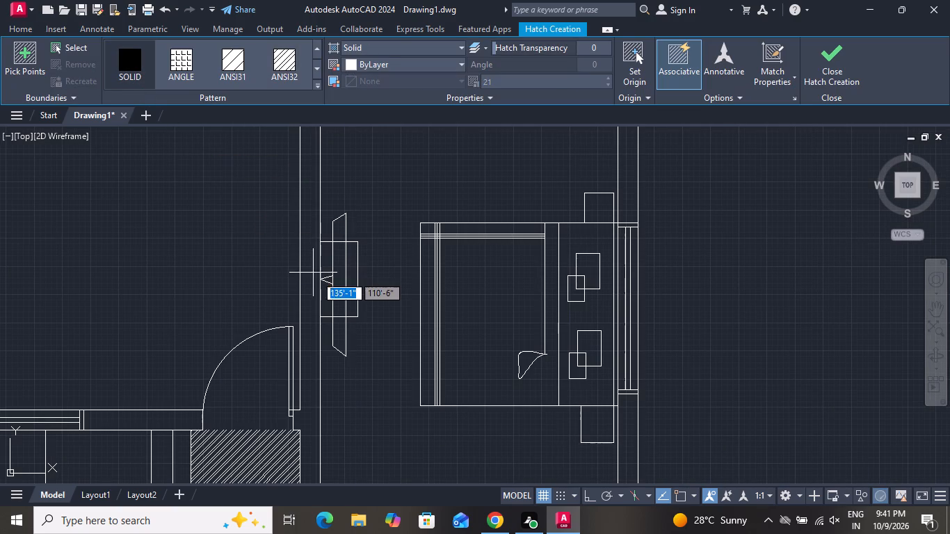
click(337, 277)
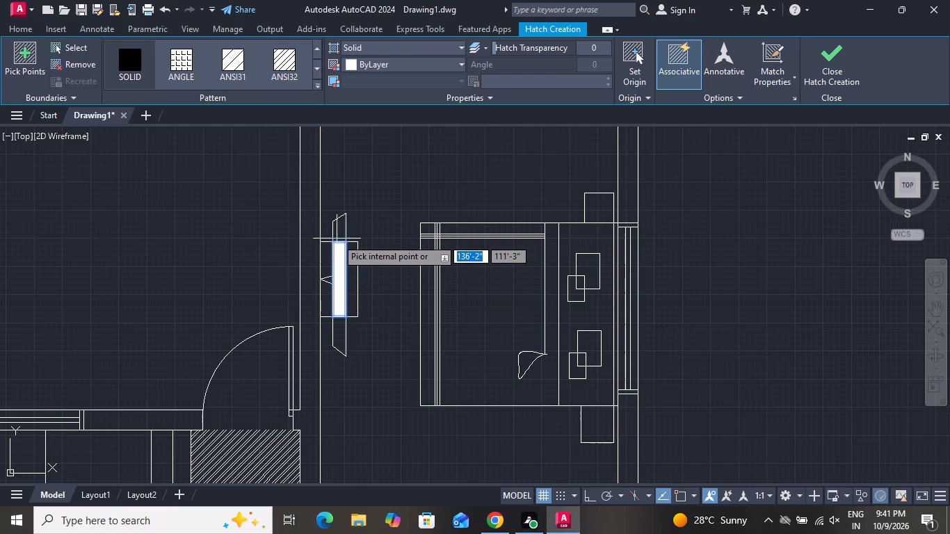
click(336, 232)
click(336, 330)
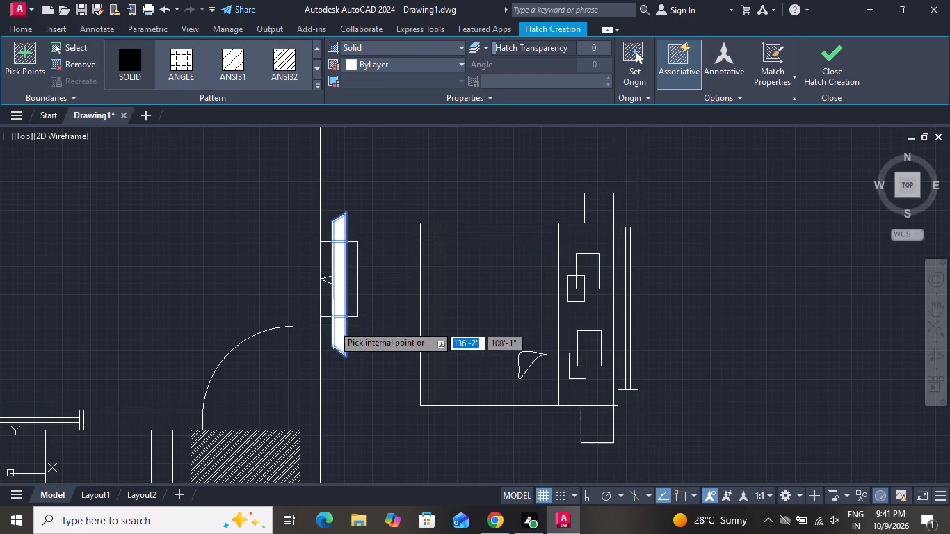
click(385, 63)
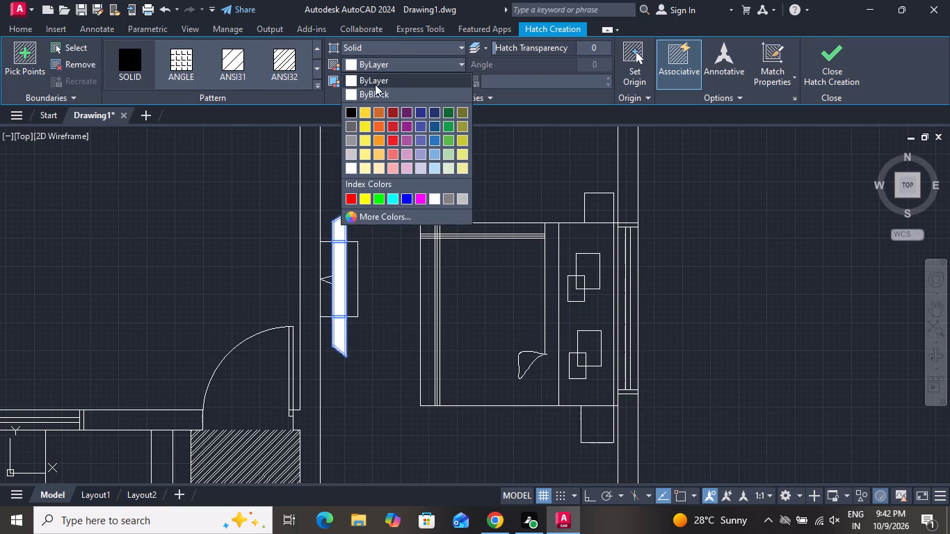
click(352, 109)
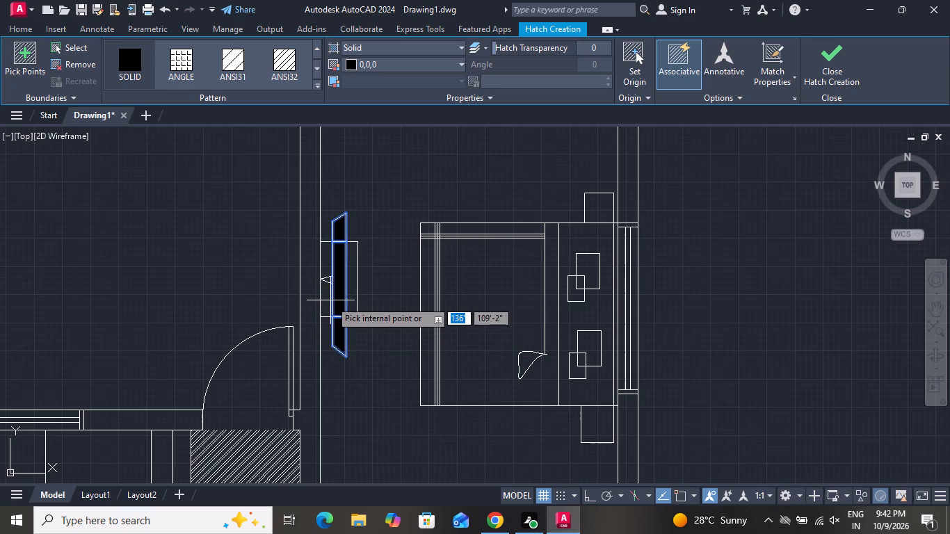
key(Escape)
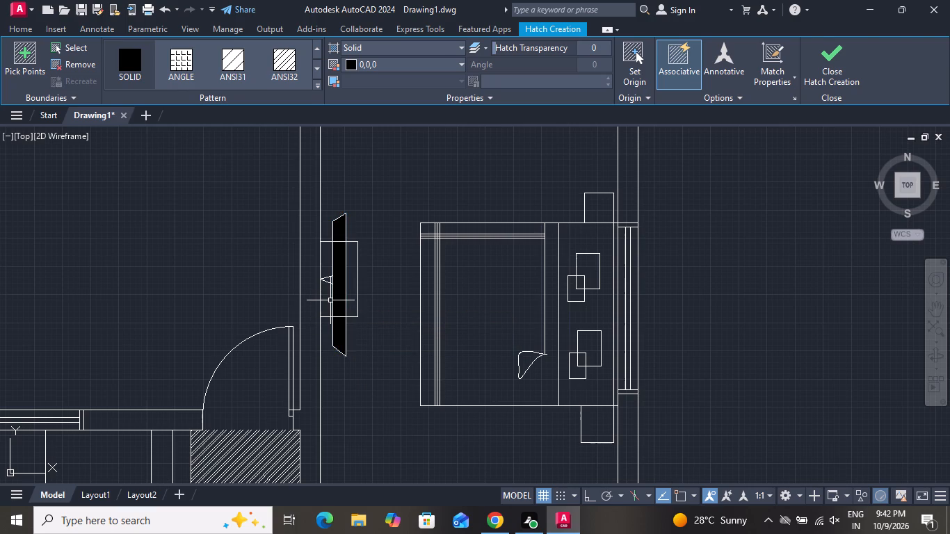
Draw a wardrobe rectangle along the bedroom's north wall, from the room's northeast corner west to roughly the bed's foot end.
scroll(330, 300, down, 2)
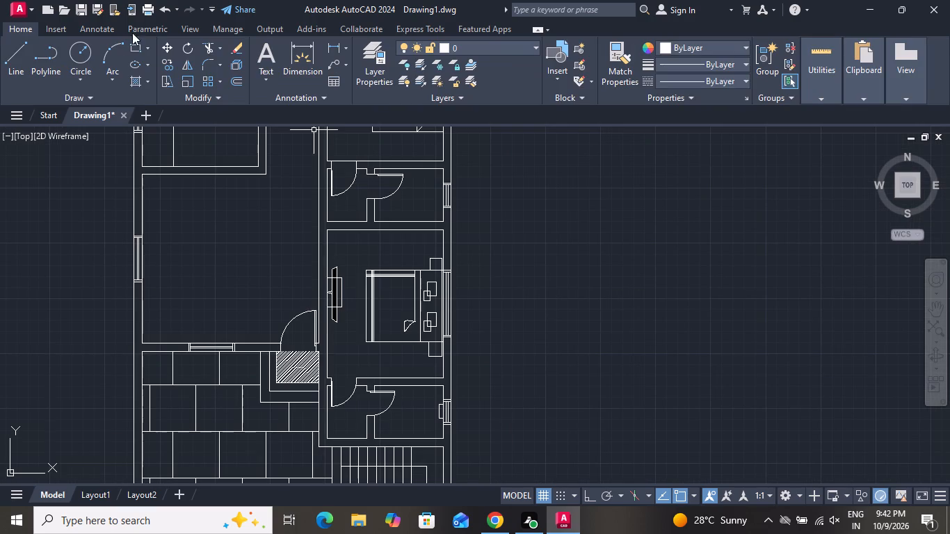
click(132, 47)
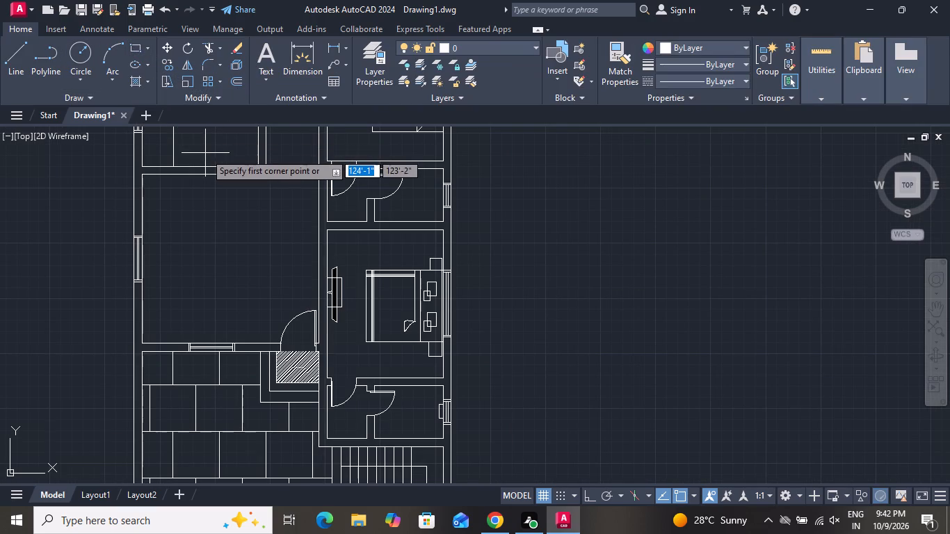
scroll(394, 241, up, 1)
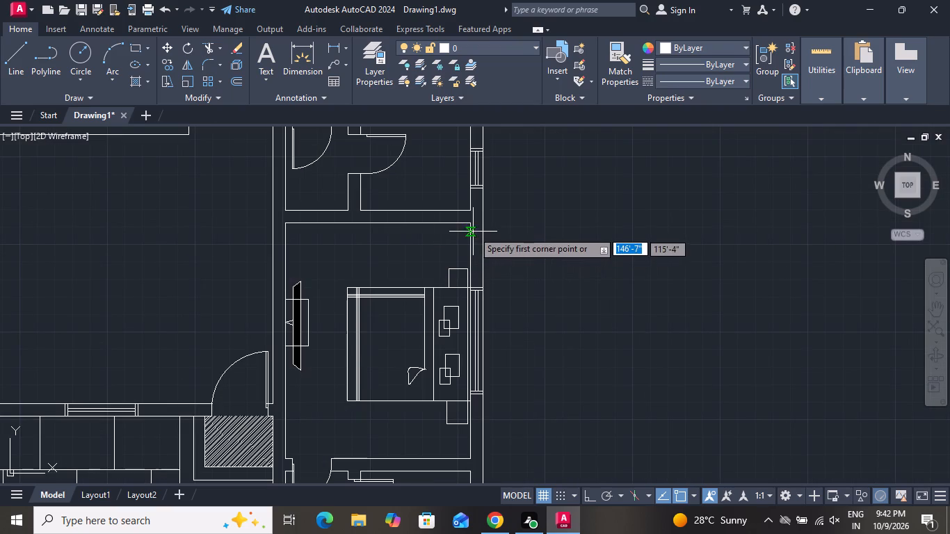
click(469, 225)
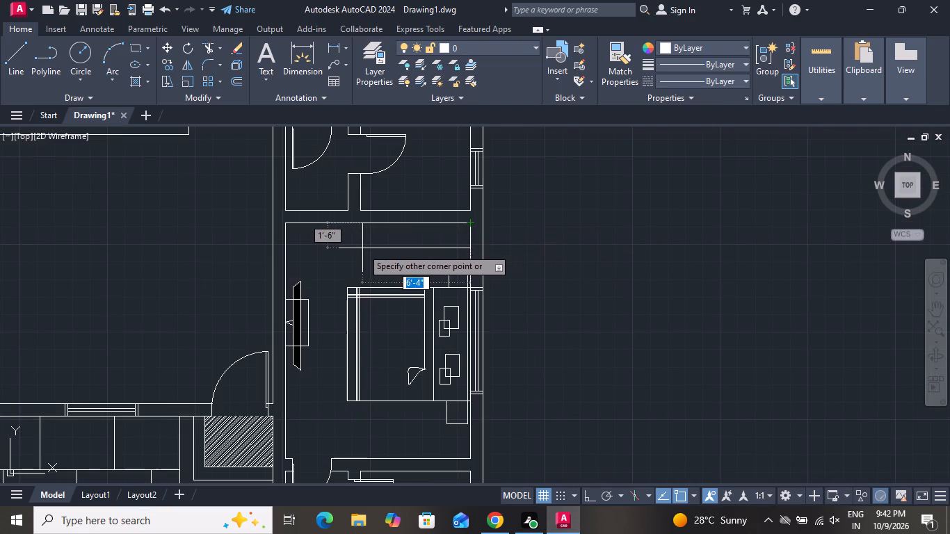
click(344, 253)
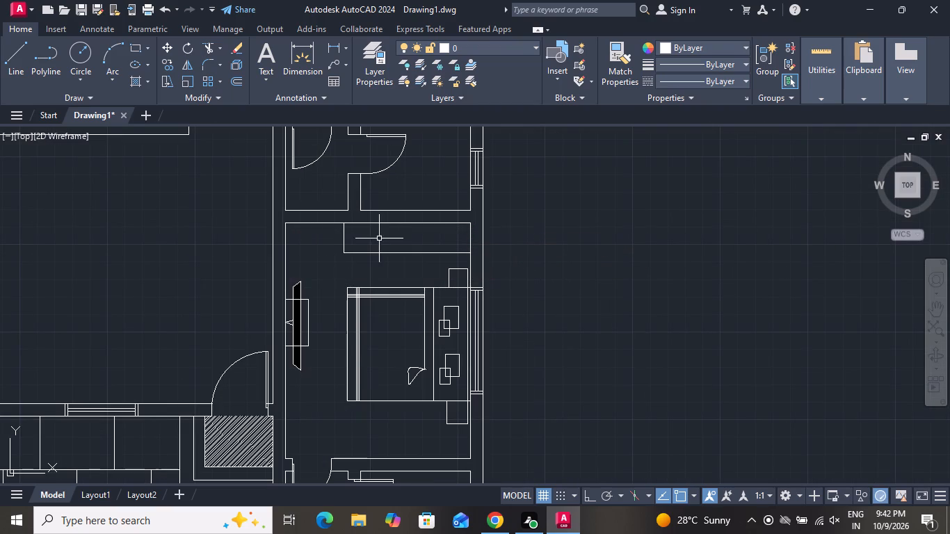
Draw a nearly horizontal hanging-rod line about 5'-4" long through the middle of the wardrobe rectangle.
click(24, 60)
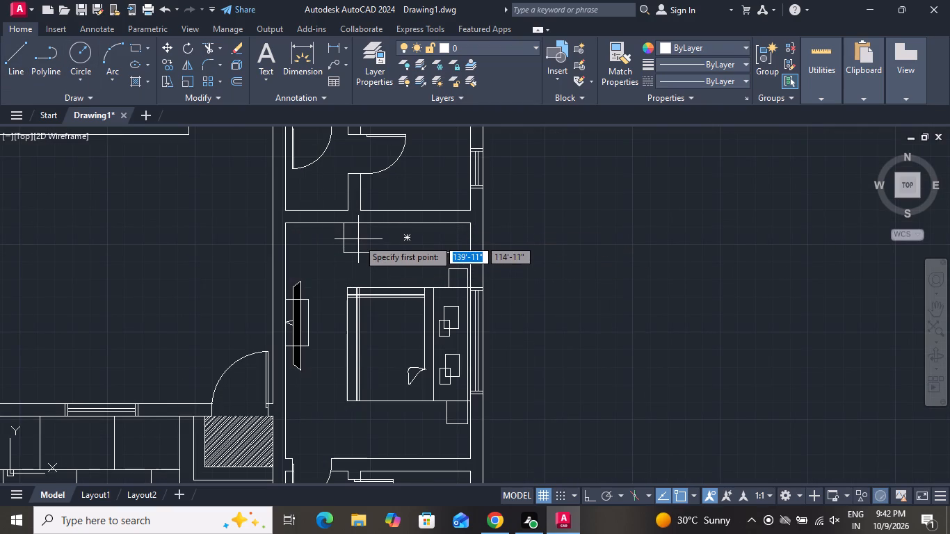
click(358, 238)
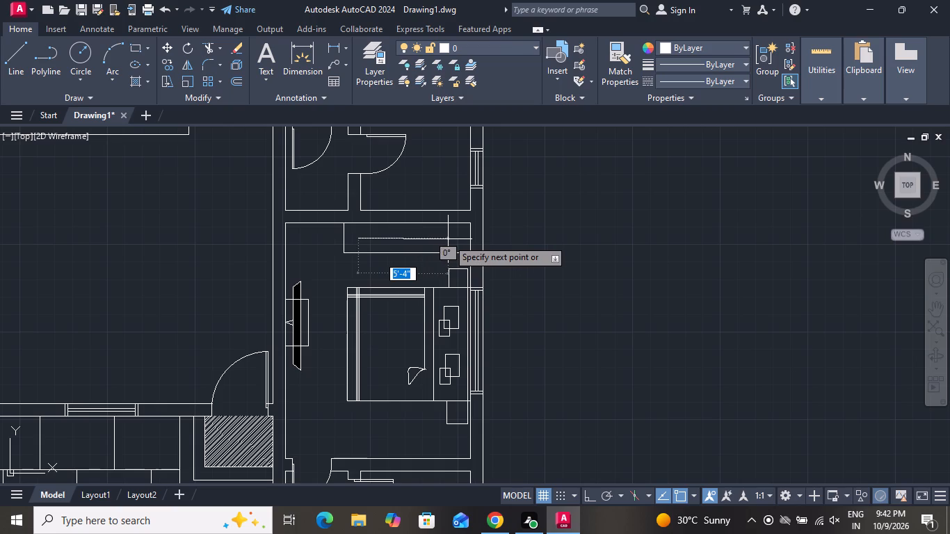
click(449, 239)
scroll(449, 239, up, 1)
right_click(449, 239)
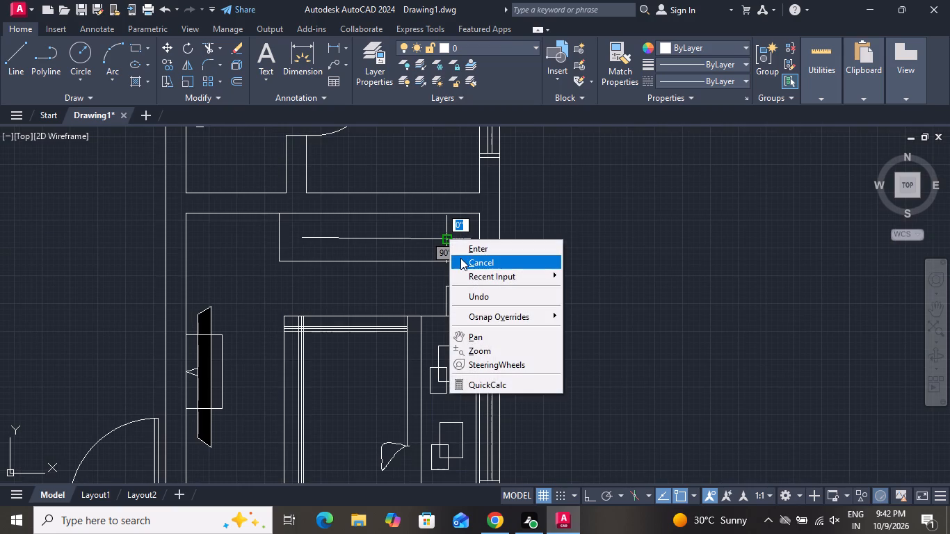
click(462, 261)
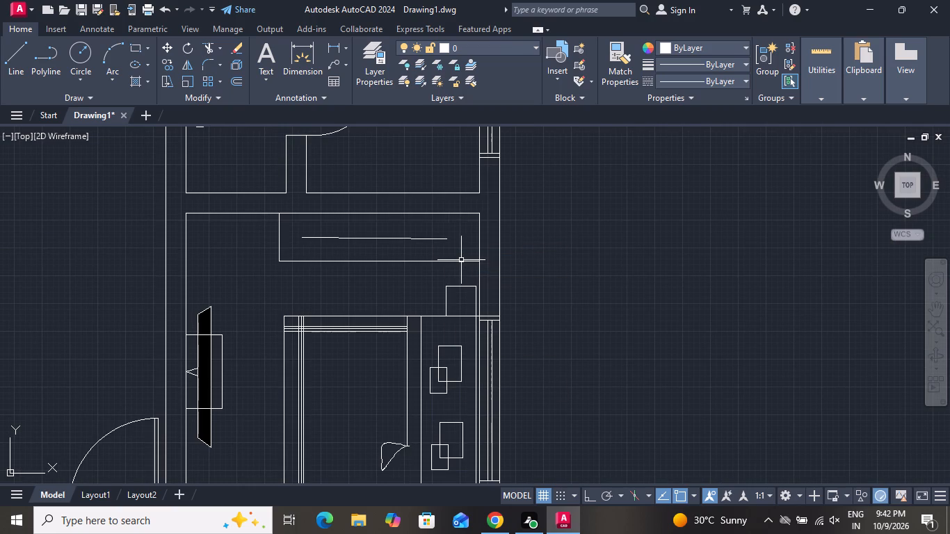
key(t)
key(Escape)
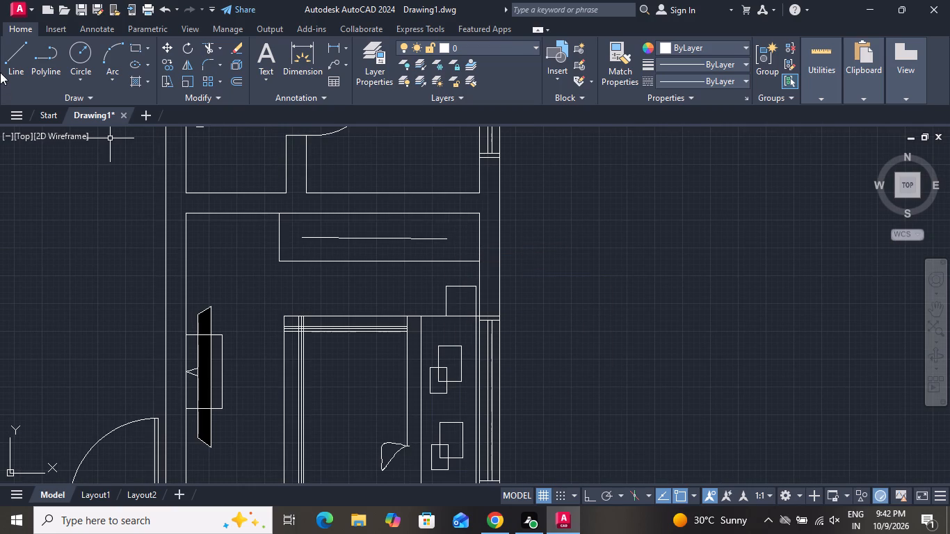
Draw two separate slanted hanger lines, each about 10" long, crossing the hanging rod near its west end.
click(15, 54)
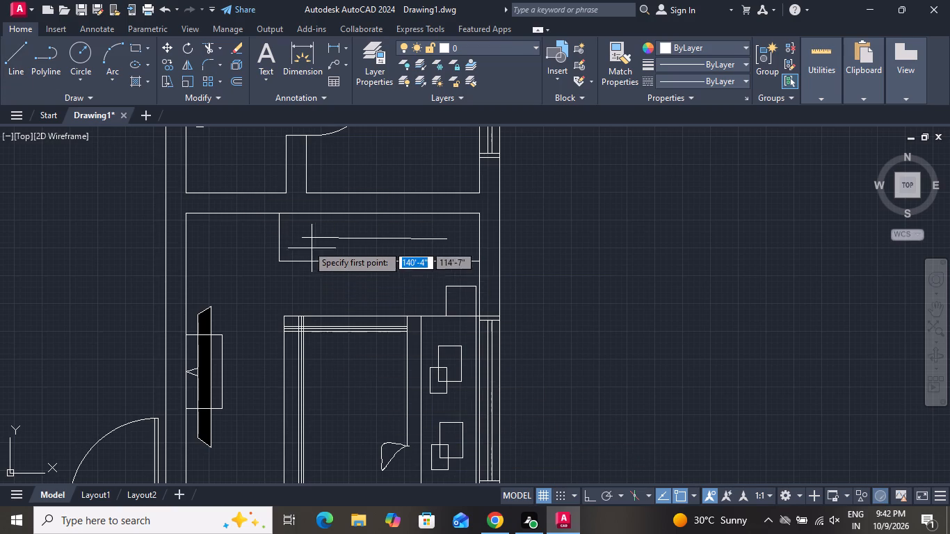
scroll(305, 242, up, 2)
click(306, 256)
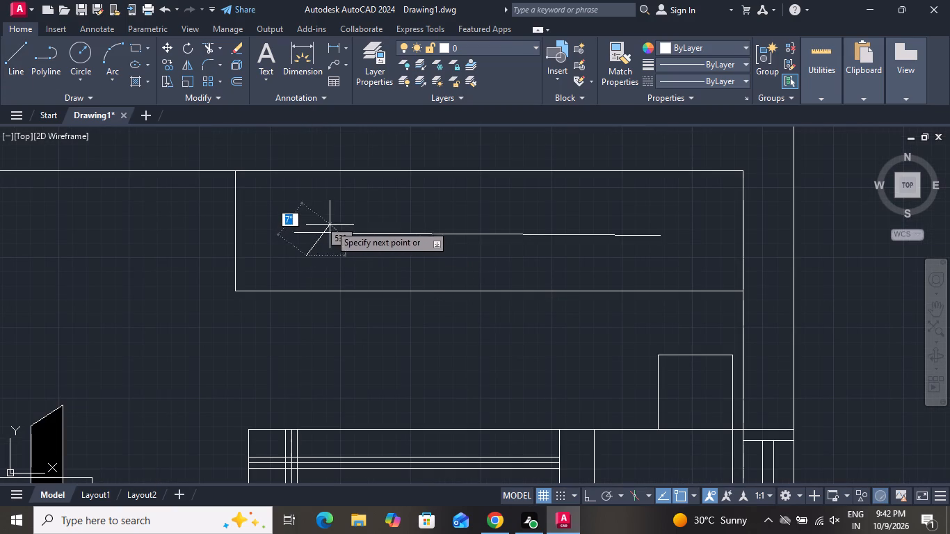
click(345, 216)
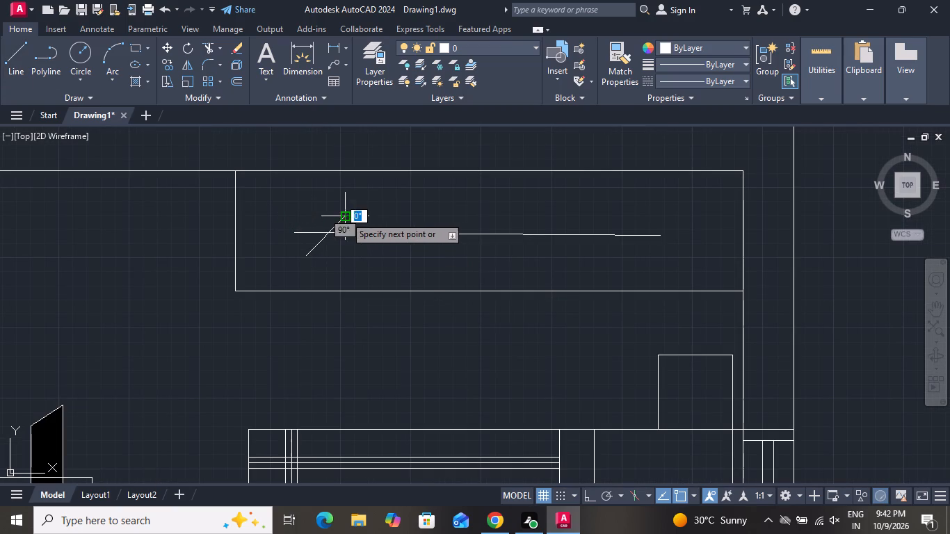
key(Escape)
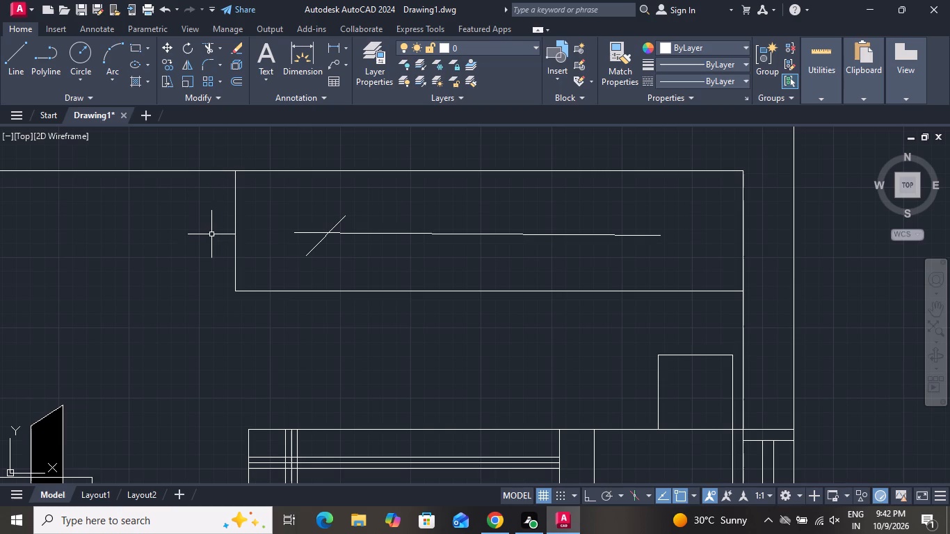
click(4, 54)
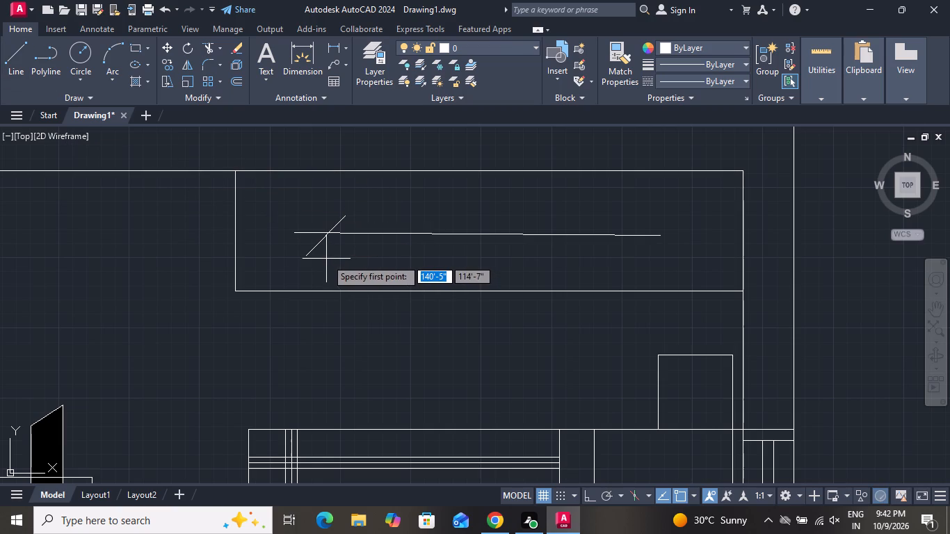
click(328, 259)
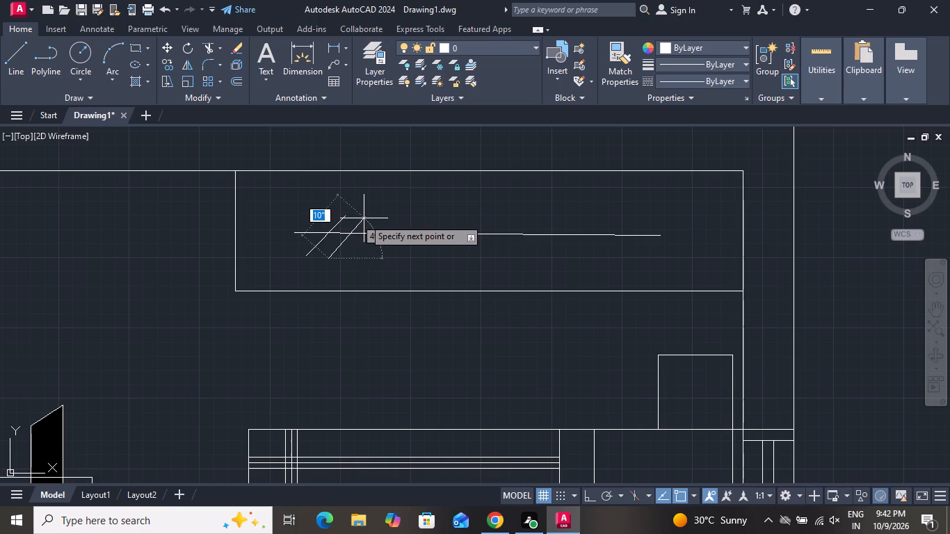
click(364, 218)
right_click(364, 218)
click(372, 236)
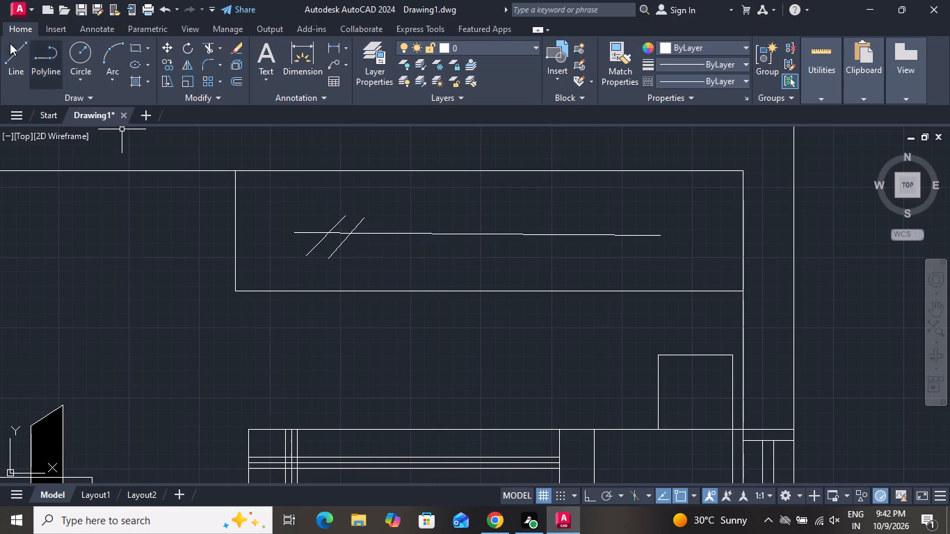
Draw two more slanted hanger lines of about the same length across the rod, spaced evenly east of the first pair.
click(12, 47)
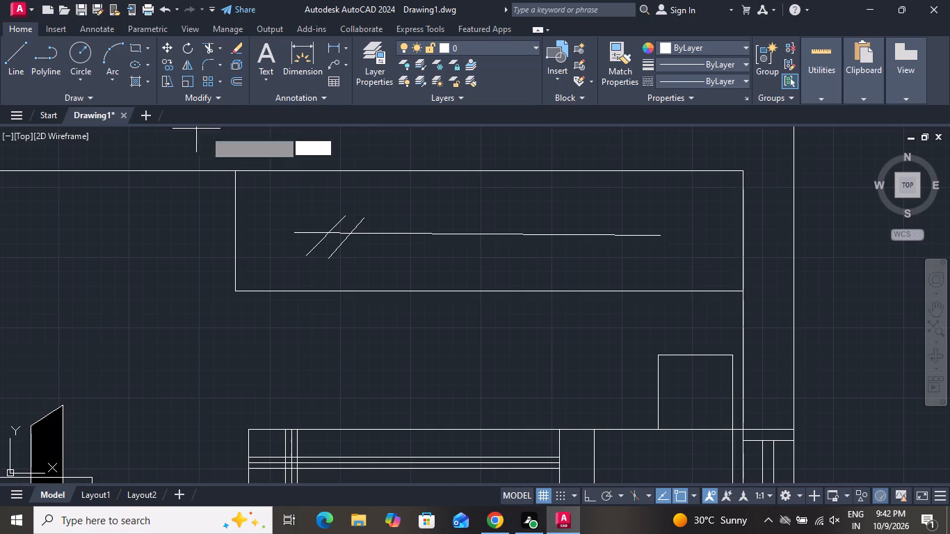
click(357, 264)
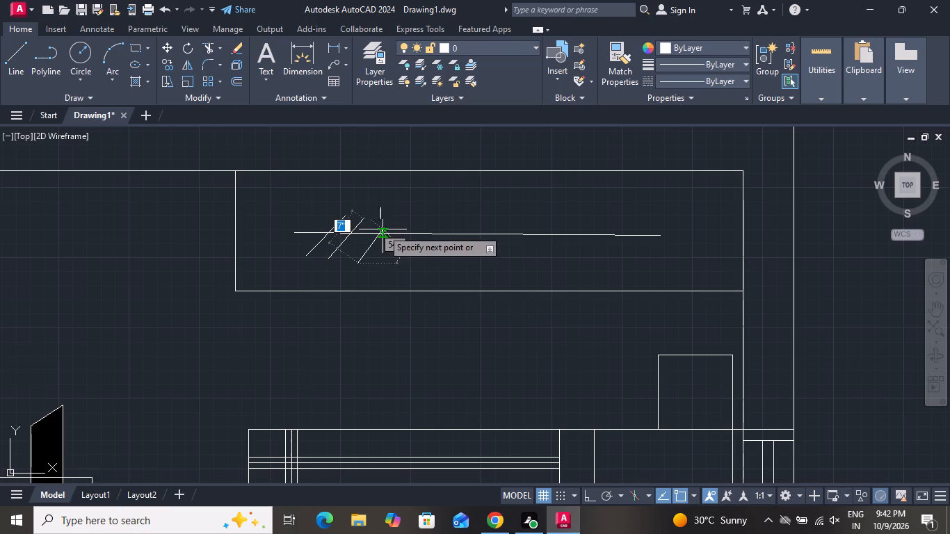
click(390, 222)
right_click(390, 222)
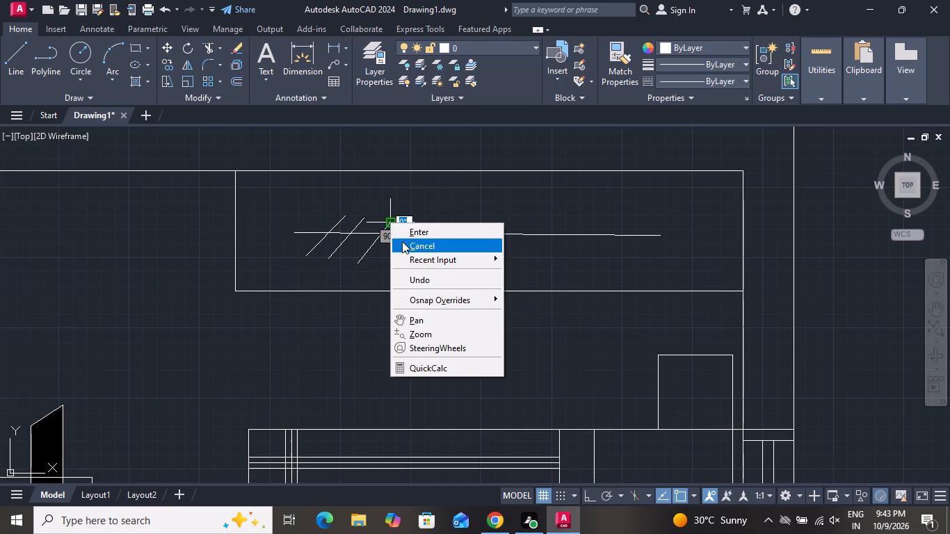
click(402, 241)
click(10, 54)
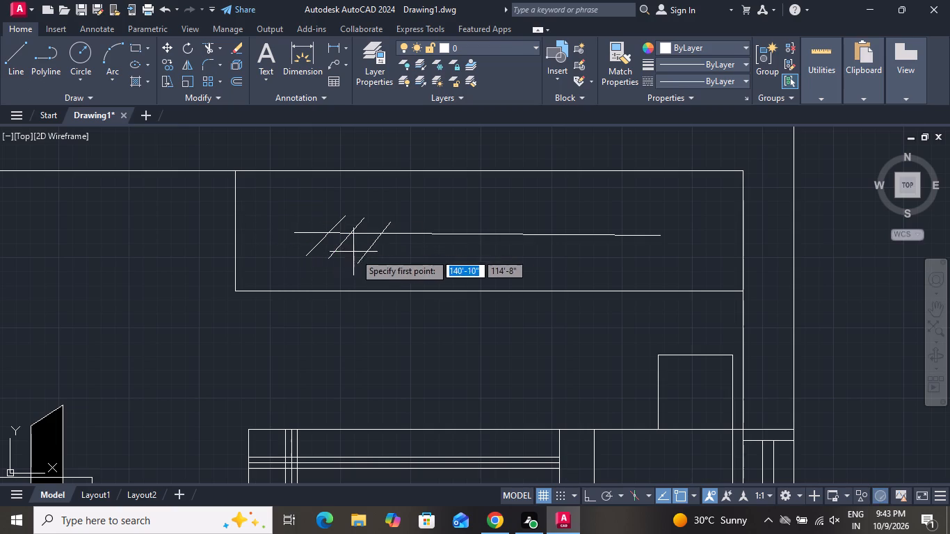
click(383, 262)
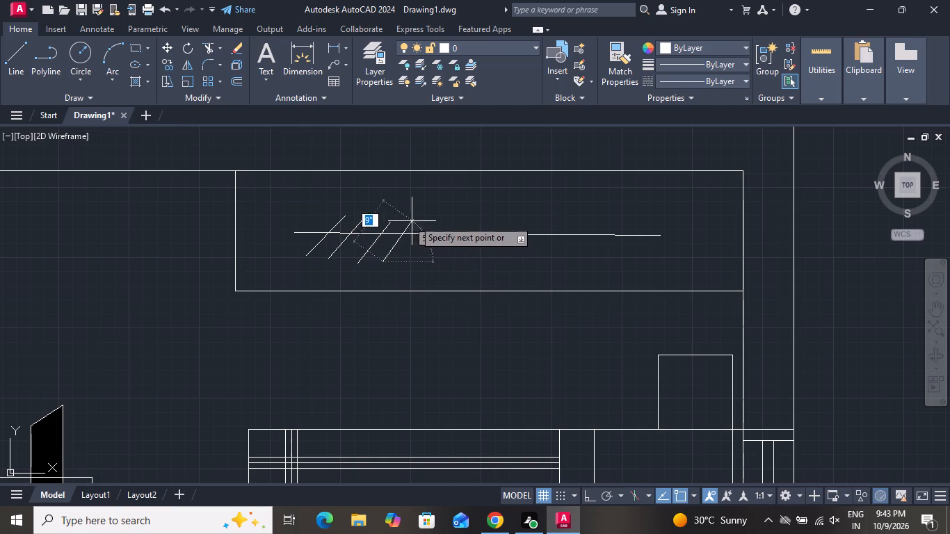
click(417, 218)
right_click(417, 218)
click(433, 239)
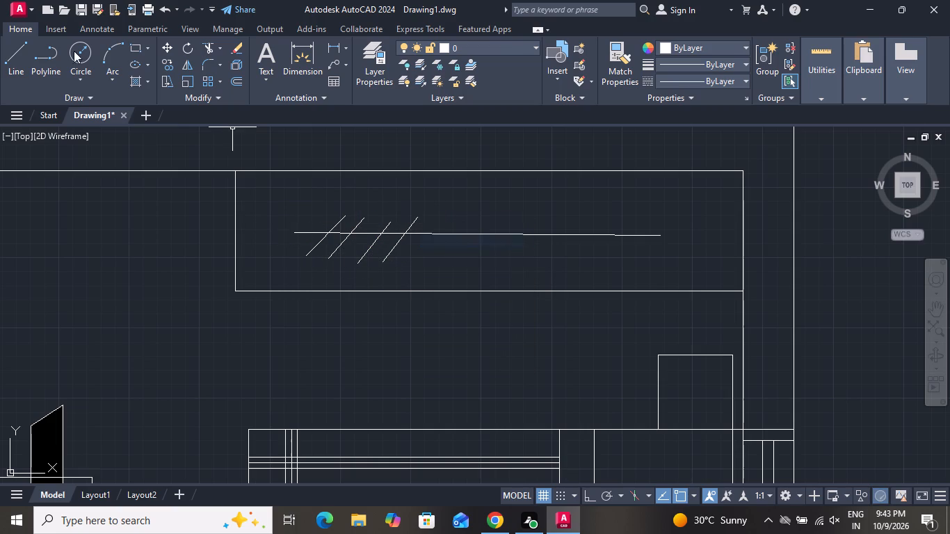
Draw two more slanted hanger lines, each about 9" long, across the rod just east of the existing four hangers.
click(16, 54)
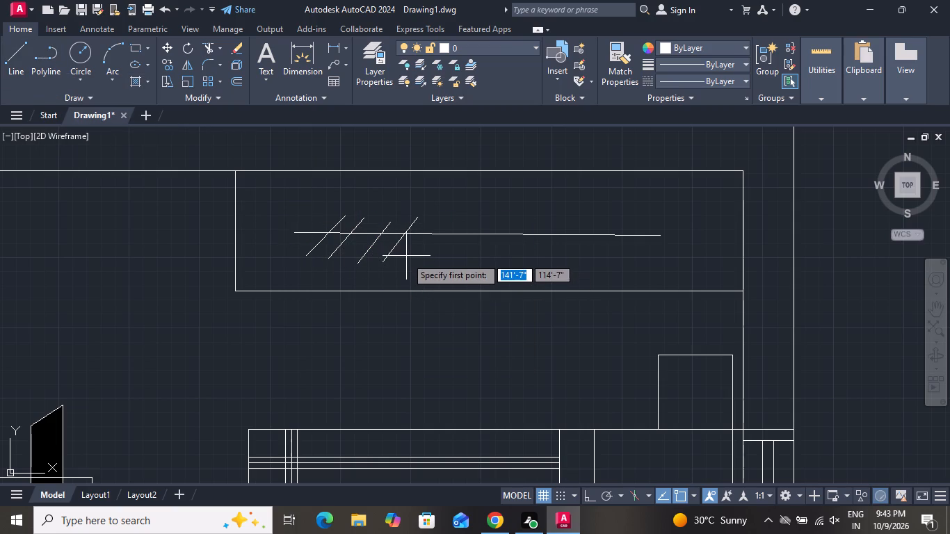
click(406, 261)
click(437, 220)
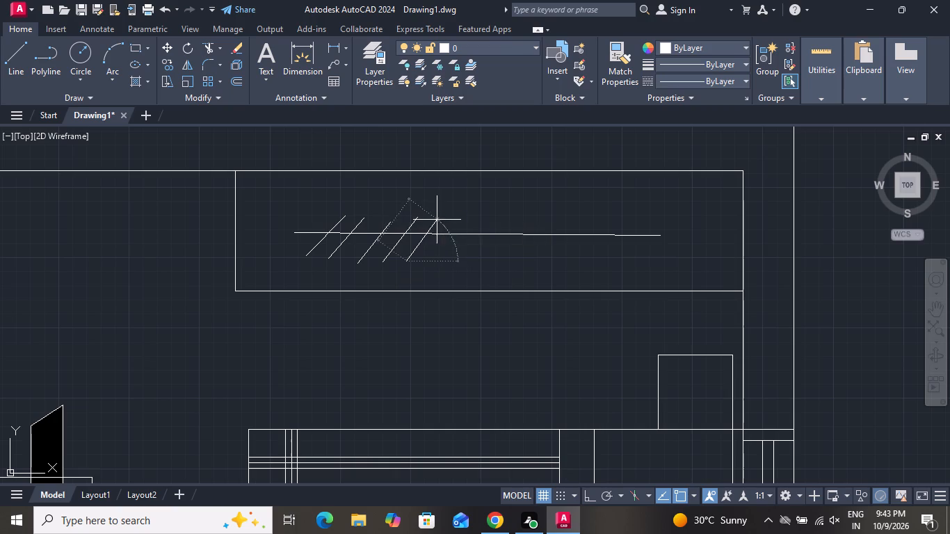
right_click(442, 221)
click(453, 244)
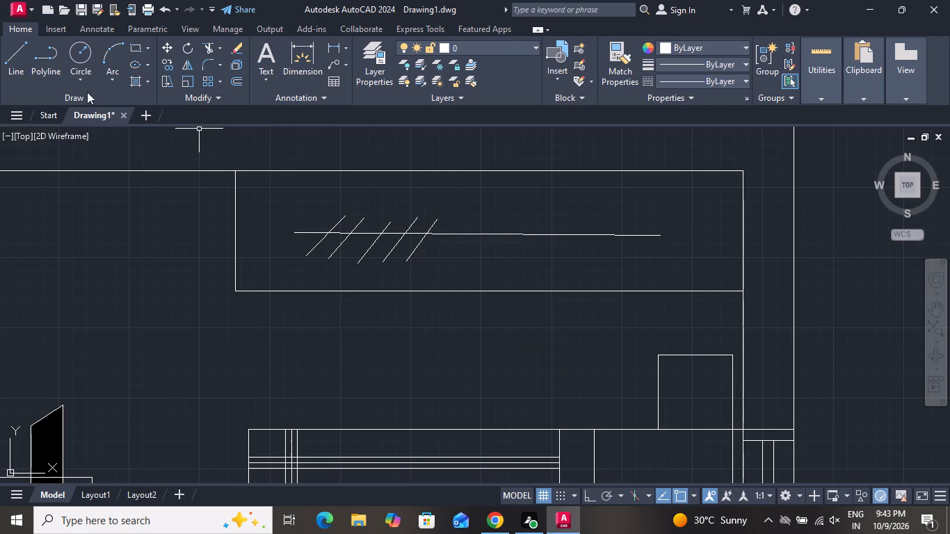
click(8, 59)
click(437, 264)
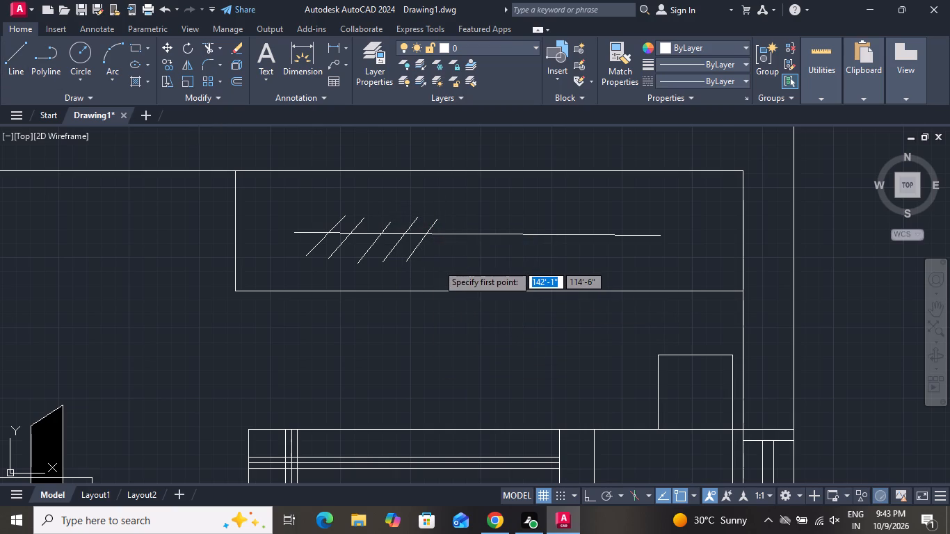
click(469, 221)
right_click(470, 221)
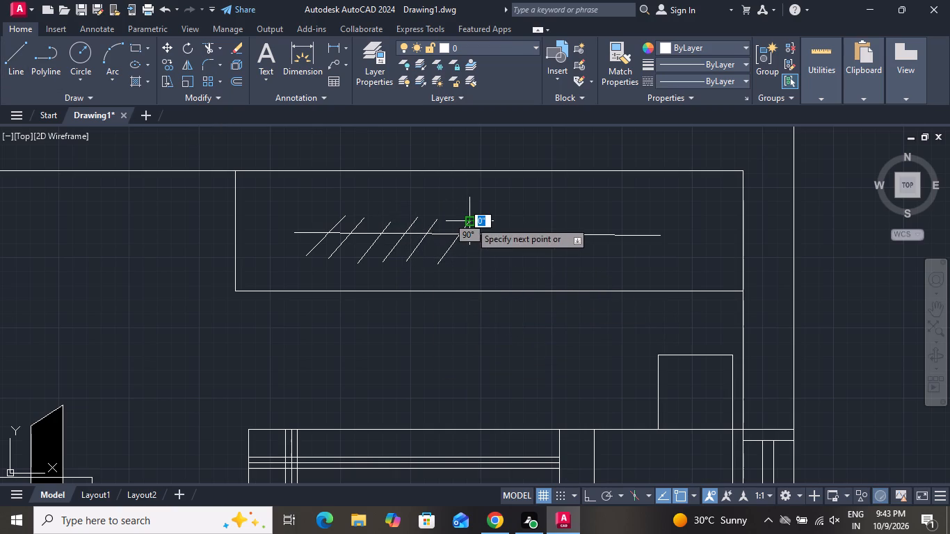
click(493, 250)
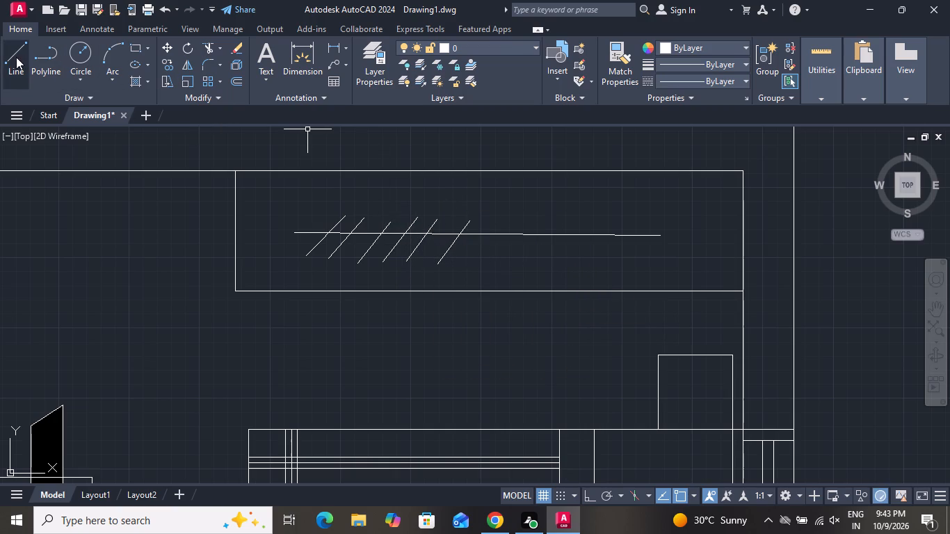
Draw two slanted hanger lines, about 9" and 7" long, continuing the row eastward past the middle of the rod.
click(16, 57)
click(504, 224)
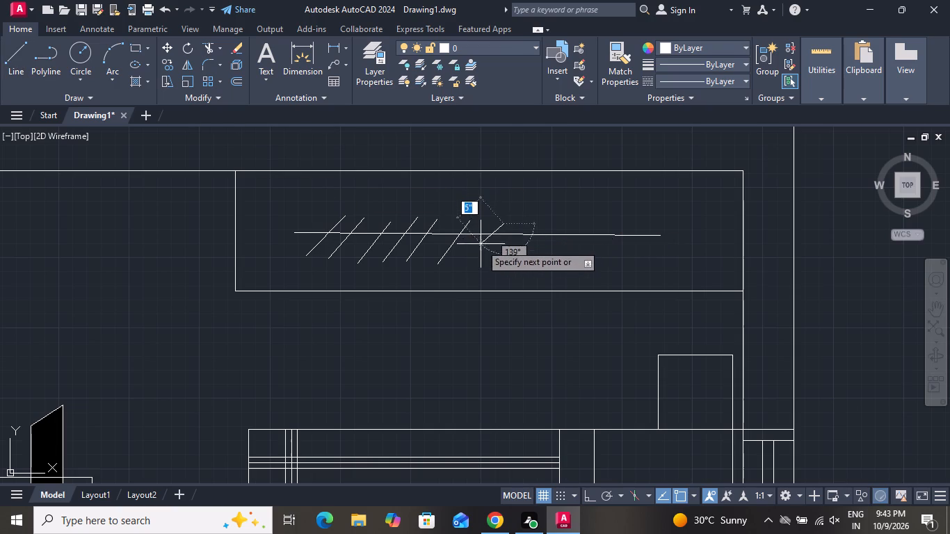
click(465, 260)
right_click(465, 260)
click(501, 289)
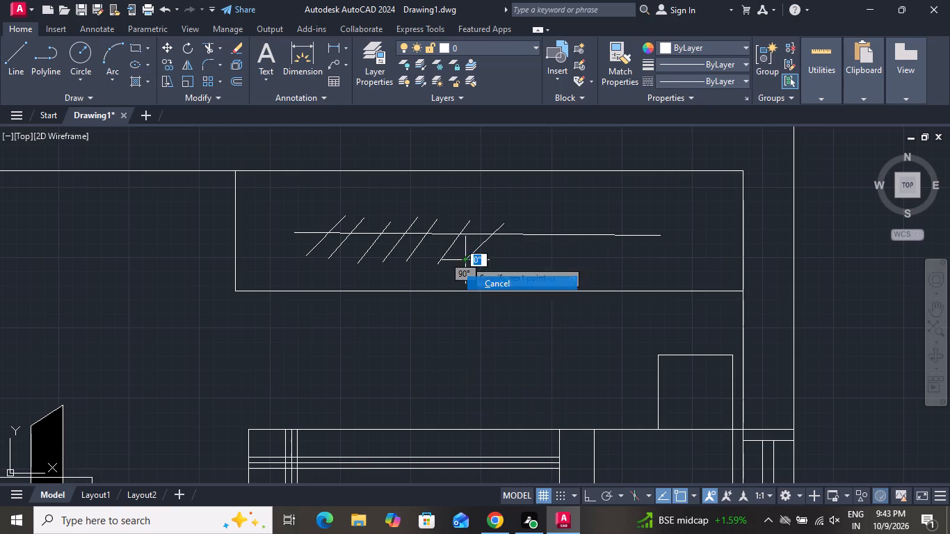
click(13, 61)
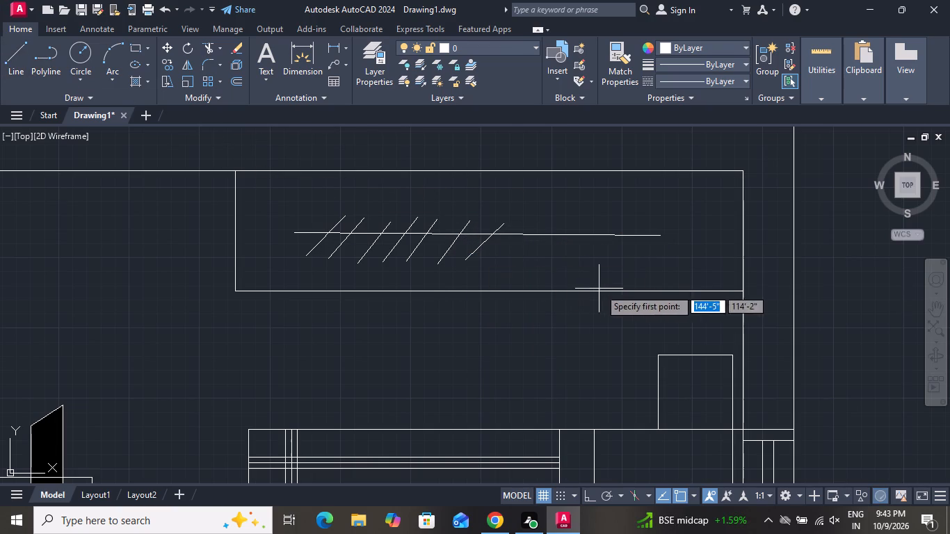
scroll(523, 229, up, 1)
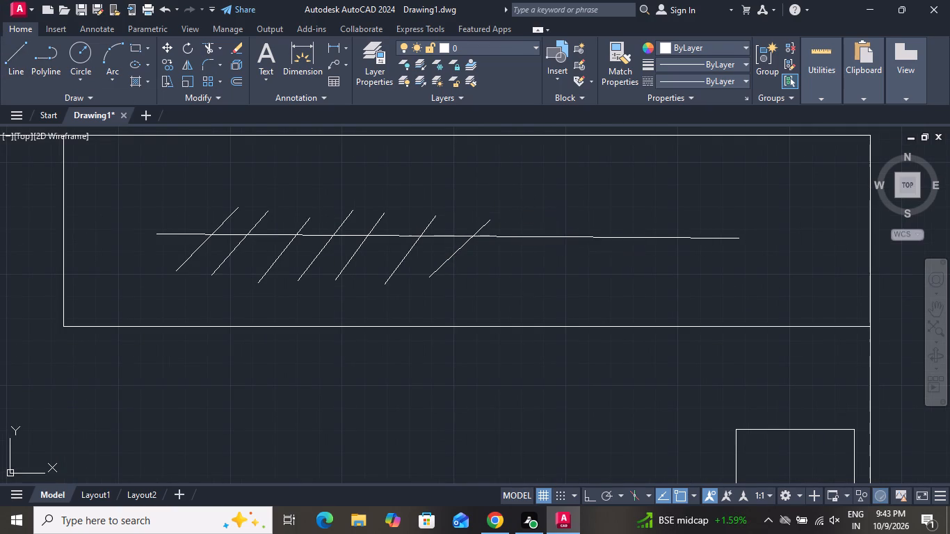
click(529, 221)
click(492, 273)
right_click(492, 273)
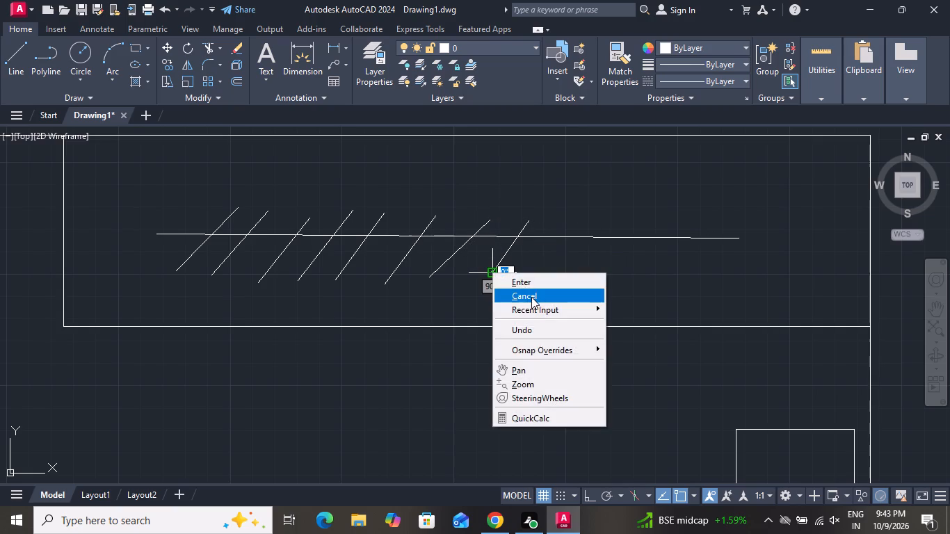
click(532, 298)
Draw two further slanted hanger lines across the rod to the east, one about 7" and a shorter one about 5" long.
click(28, 64)
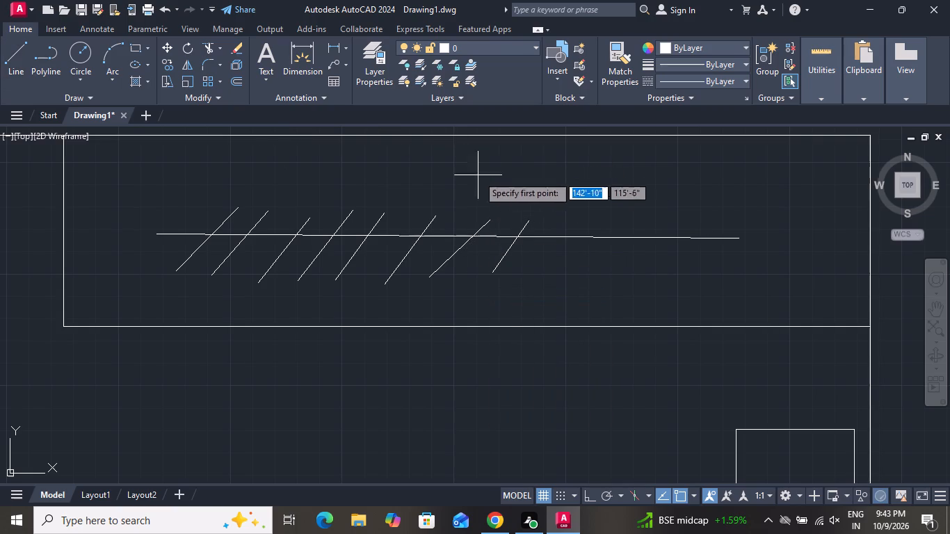
click(567, 223)
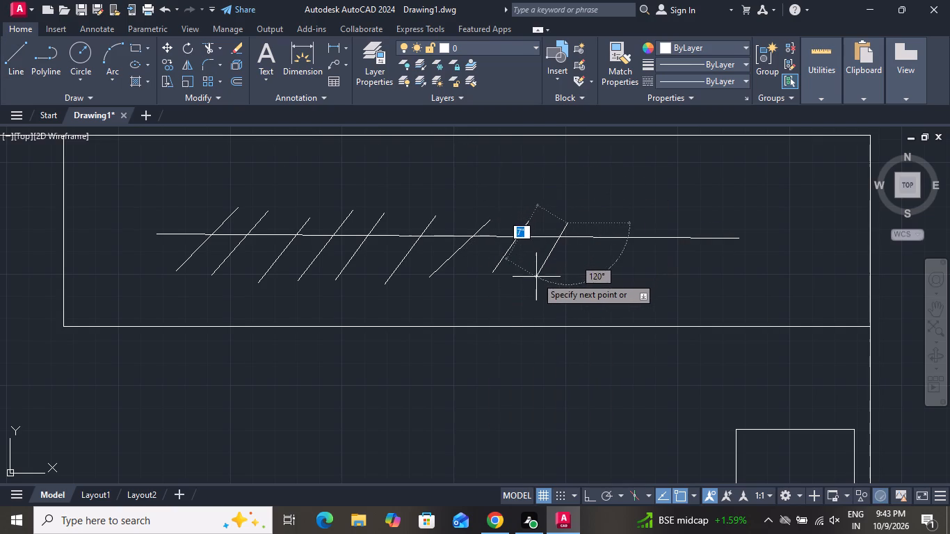
click(536, 277)
right_click(533, 276)
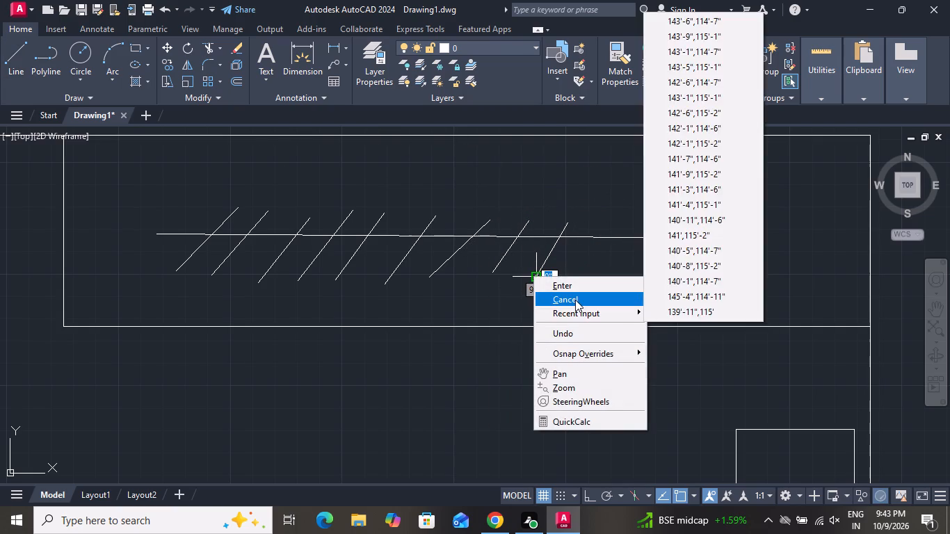
click(575, 300)
click(22, 72)
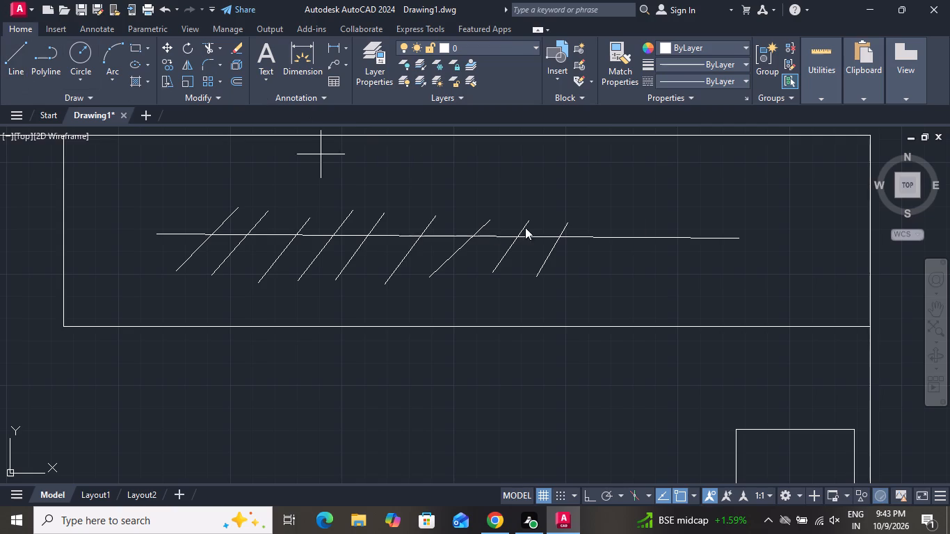
click(605, 227)
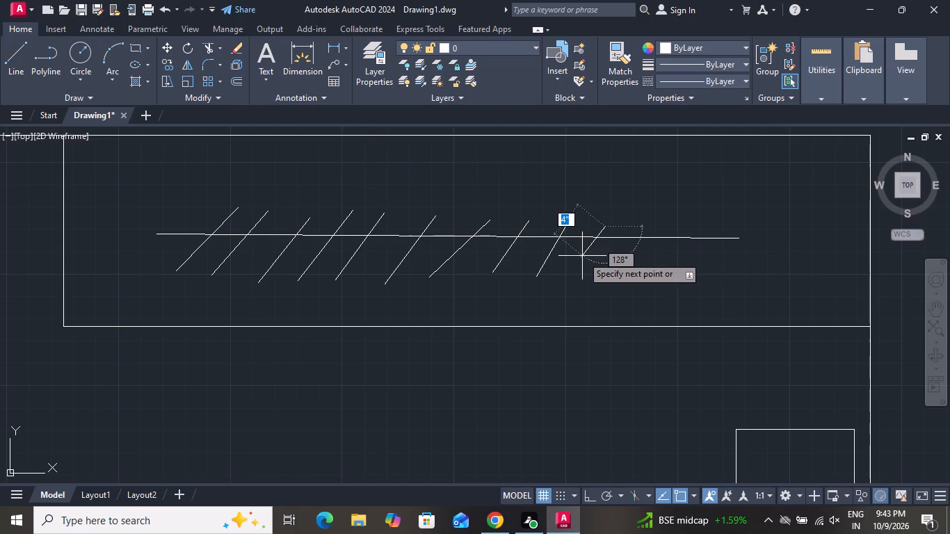
click(579, 259)
right_click(579, 259)
click(593, 267)
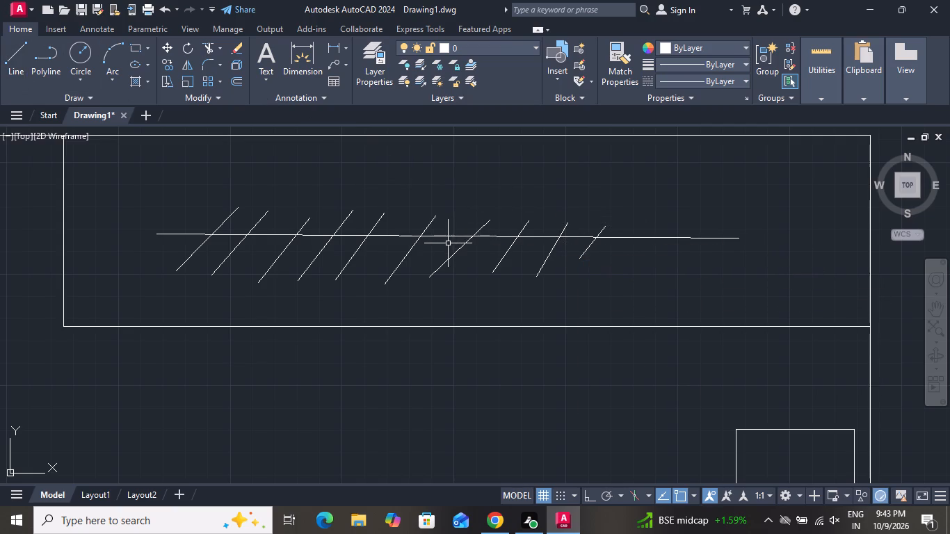
Draw two slanted hanger lines, about 7" and 6" long, across the rod east of the short hanger.
click(6, 47)
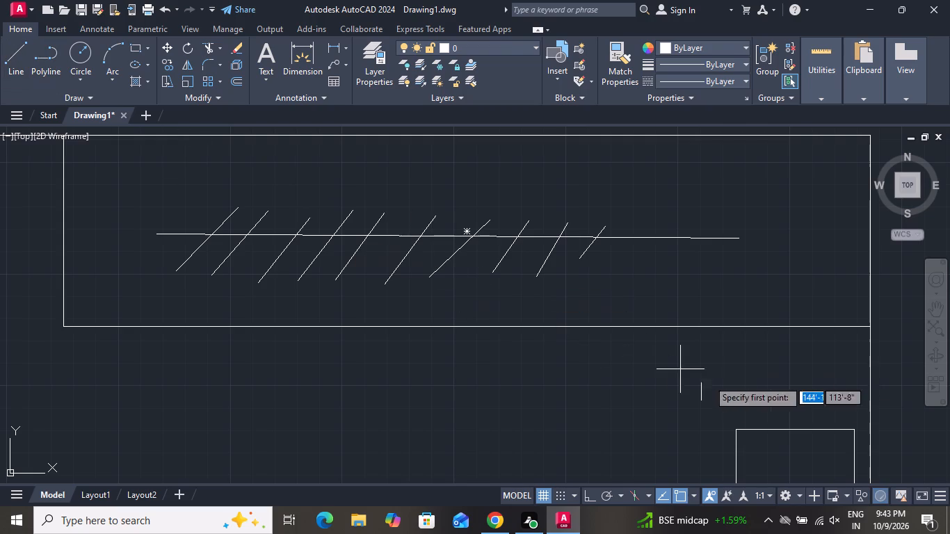
click(629, 225)
click(600, 280)
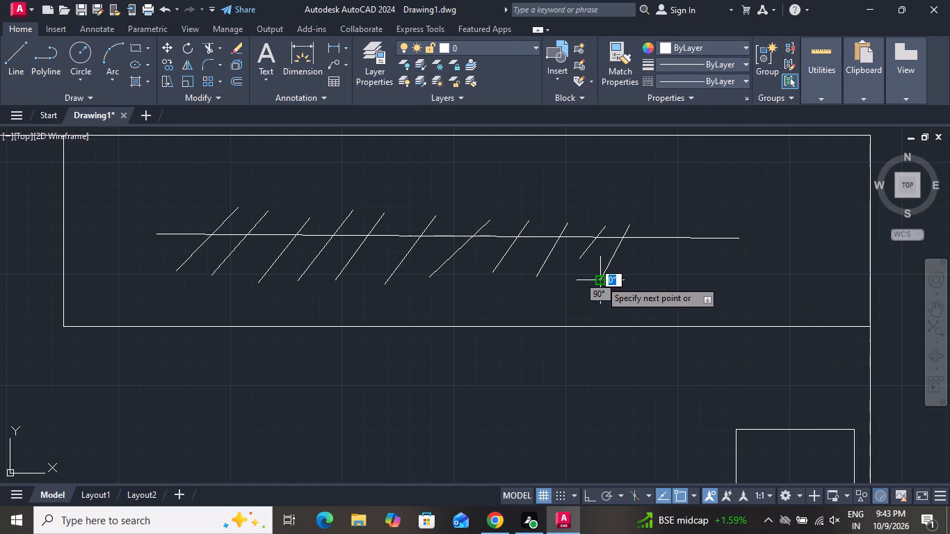
right_click(599, 280)
click(631, 302)
click(21, 52)
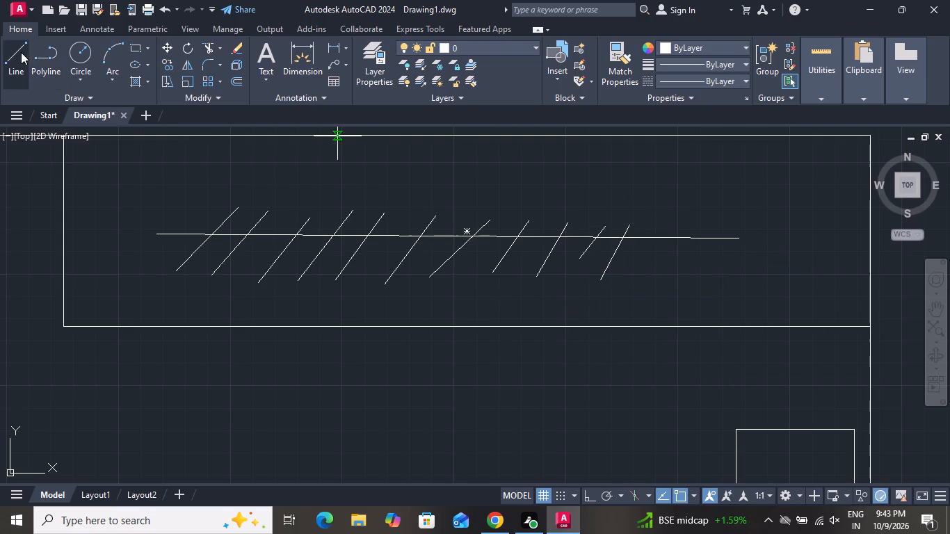
click(660, 222)
click(636, 273)
right_click(641, 270)
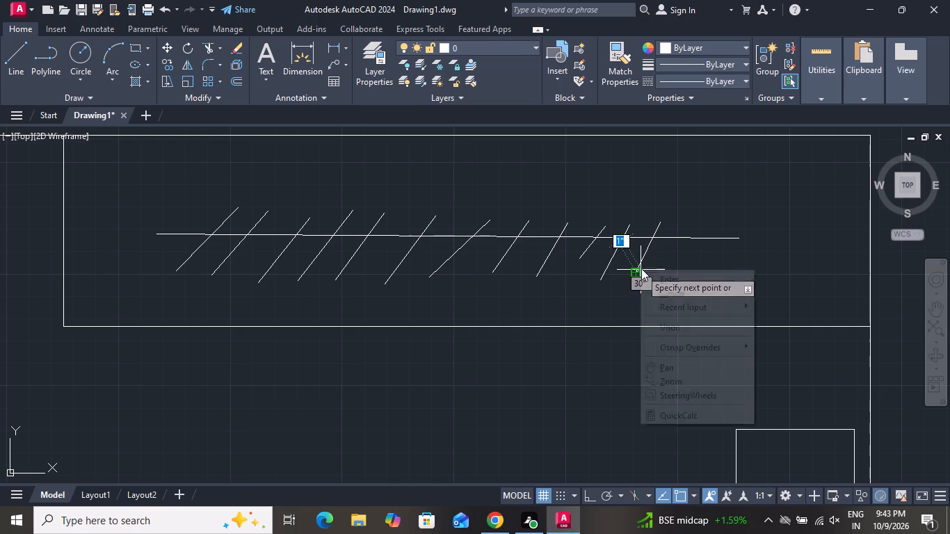
click(688, 296)
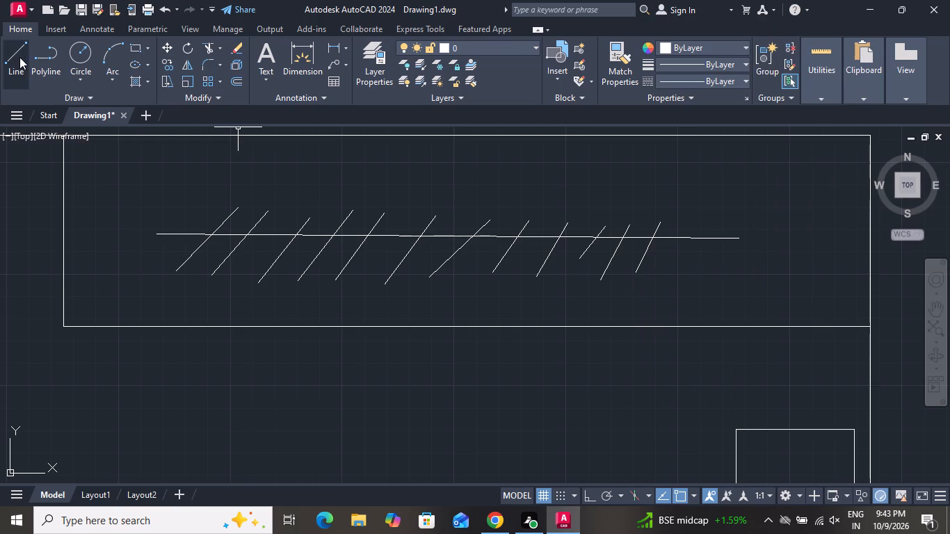
Draw a last, steeper hanger line about 7" long near the rod's east end.
click(19, 57)
click(691, 218)
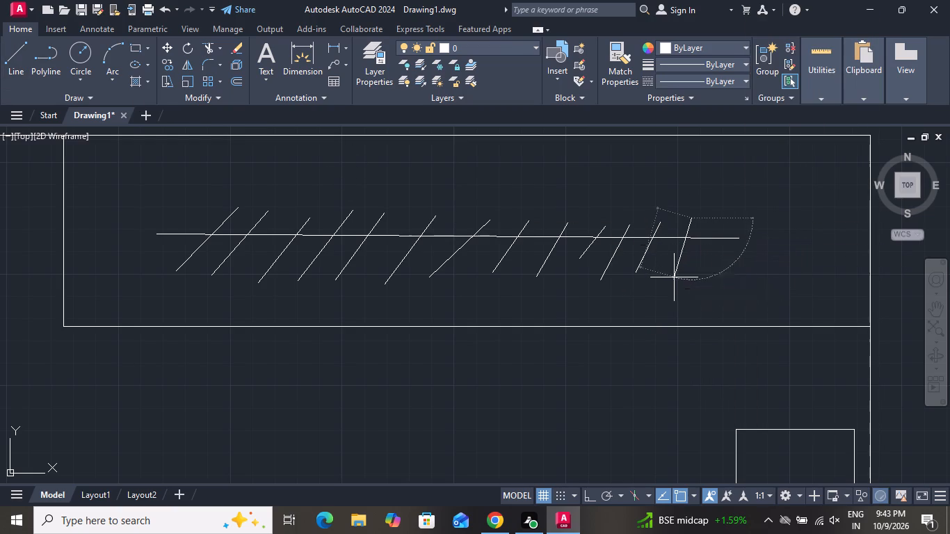
click(674, 277)
right_click(674, 277)
click(701, 312)
click(704, 298)
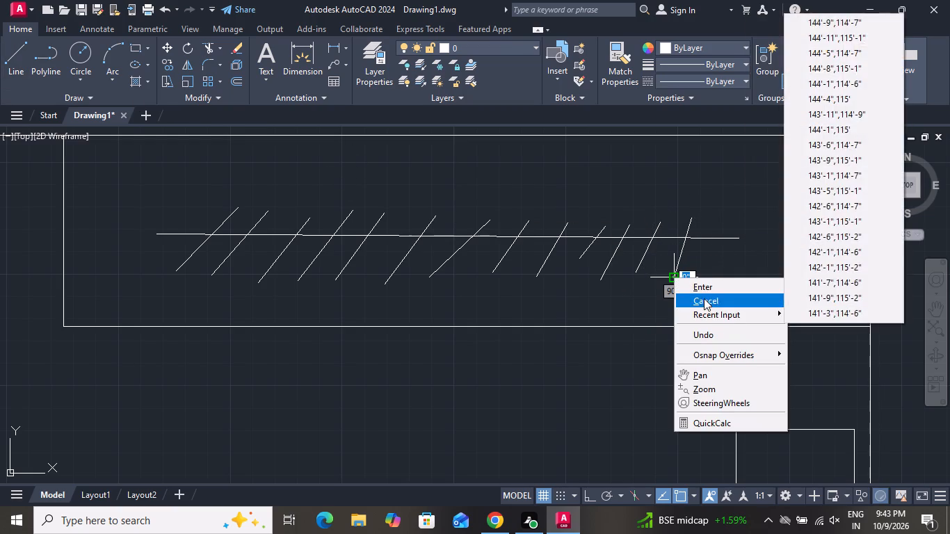
Draw a bedside table rectangle about 1'-4" by 1'-2" against the north side of the northern bedroom's bed, near its head.
scroll(712, 296, down, 1)
scroll(712, 298, up, 1)
scroll(712, 298, down, 5)
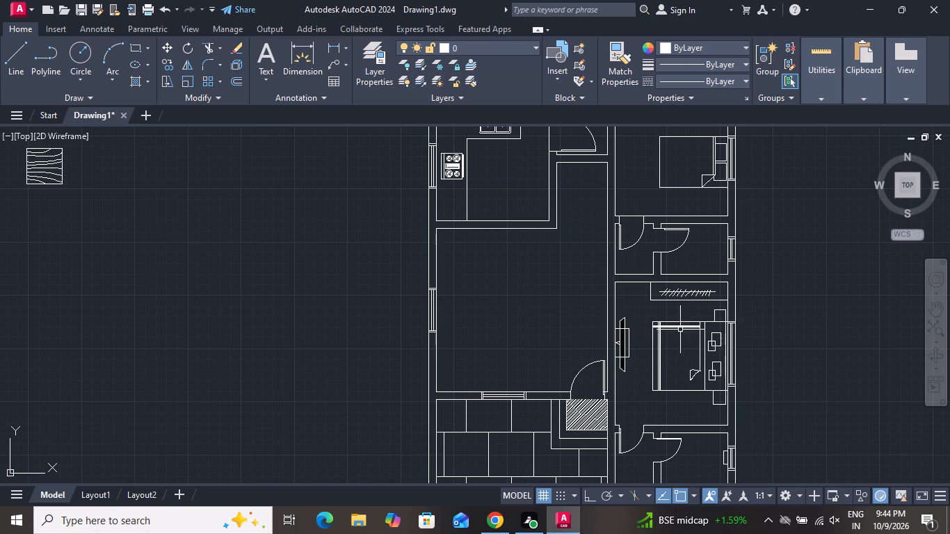
middle_drag(725, 230, 733, 319)
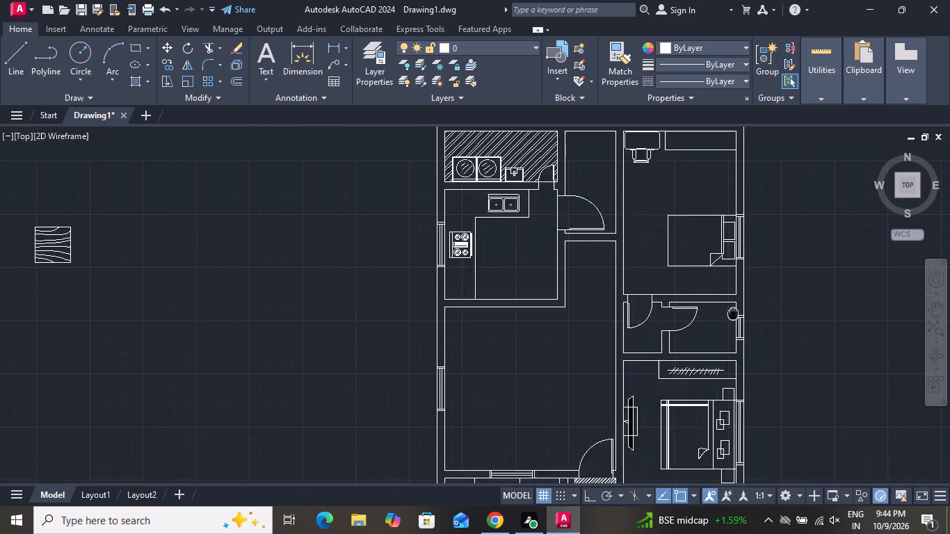
middle_drag(733, 319, 610, 323)
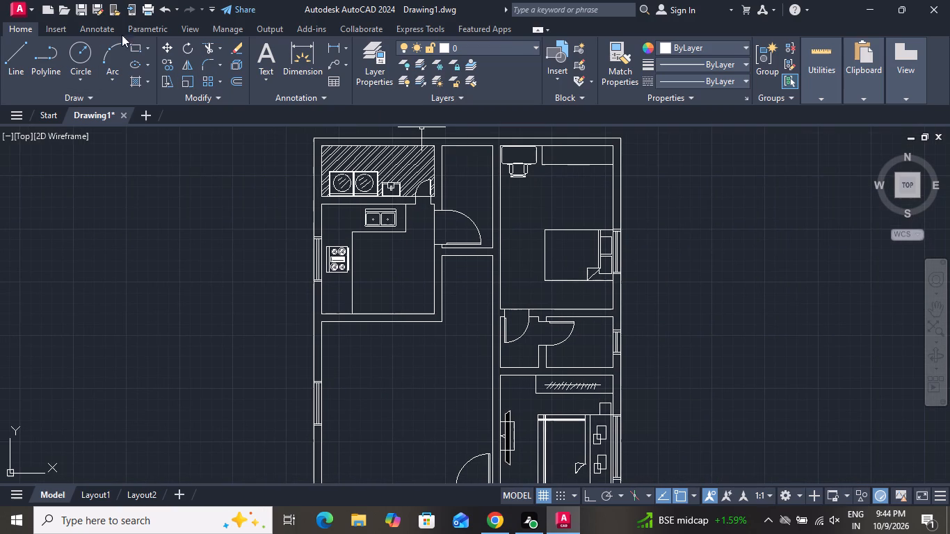
click(132, 44)
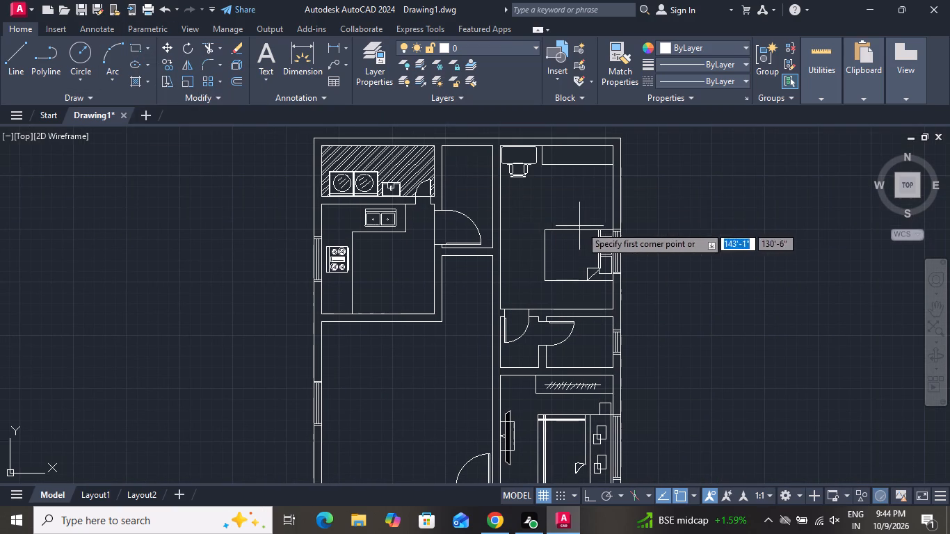
scroll(611, 233, up, 5)
scroll(617, 211, down, 4)
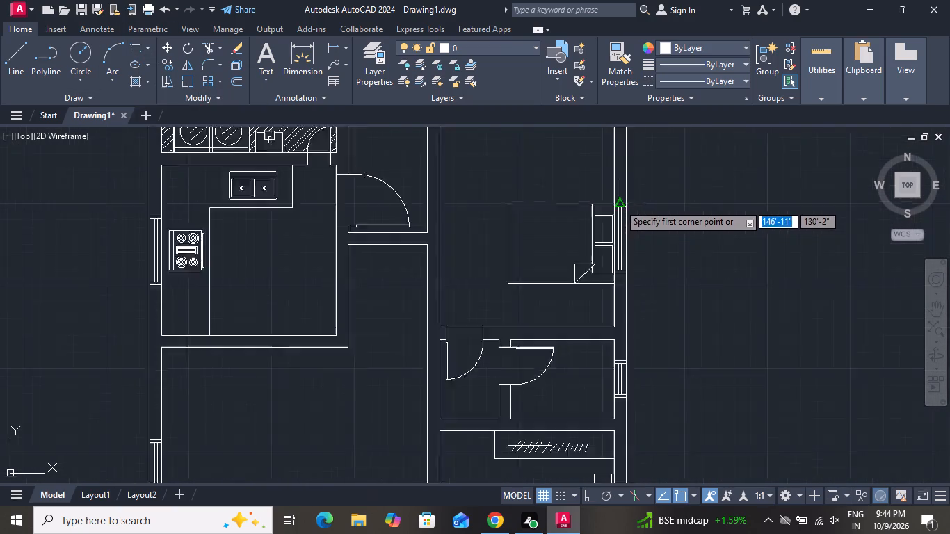
scroll(619, 203, down, 2)
scroll(619, 203, up, 1)
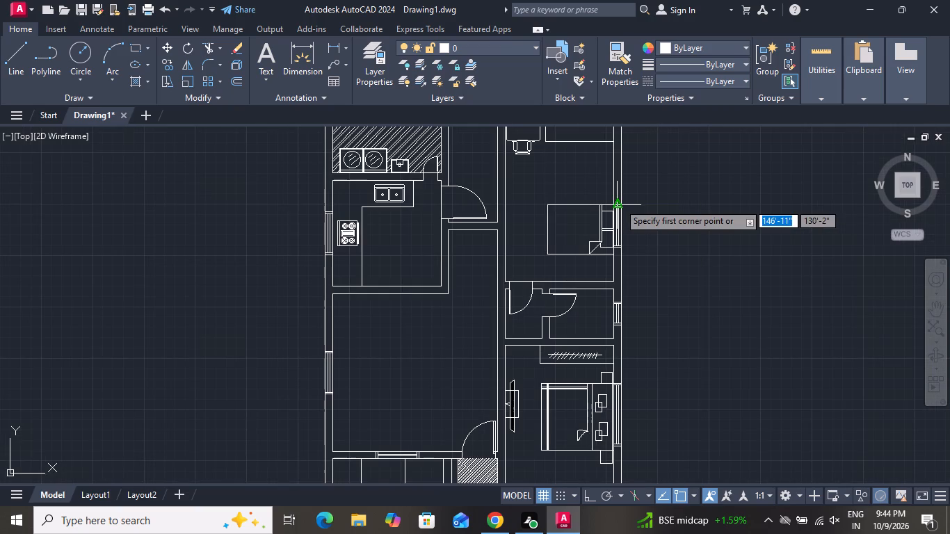
scroll(606, 187, up, 4)
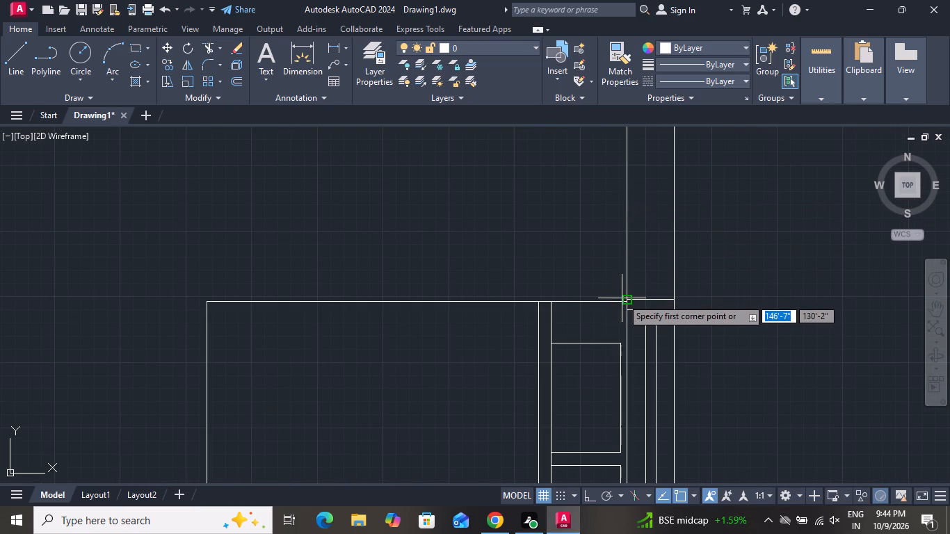
click(610, 300)
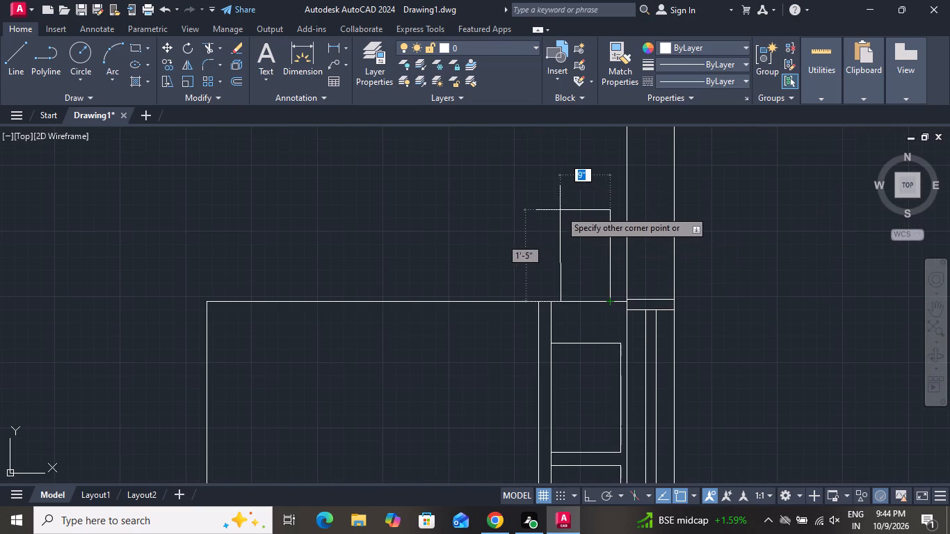
click(526, 227)
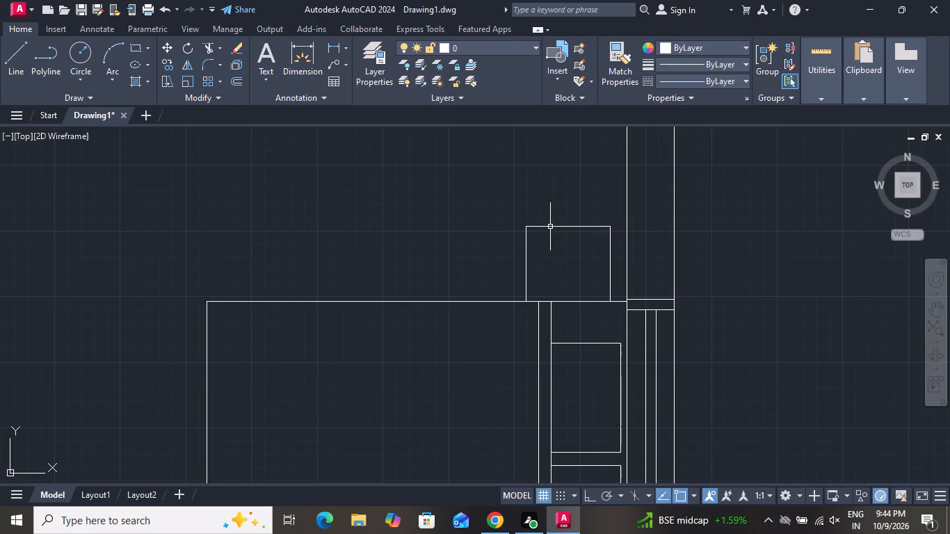
Copy the bedside table about 6'-2" straight south so it sits against the south side of the northern bedroom's bed.
click(550, 227)
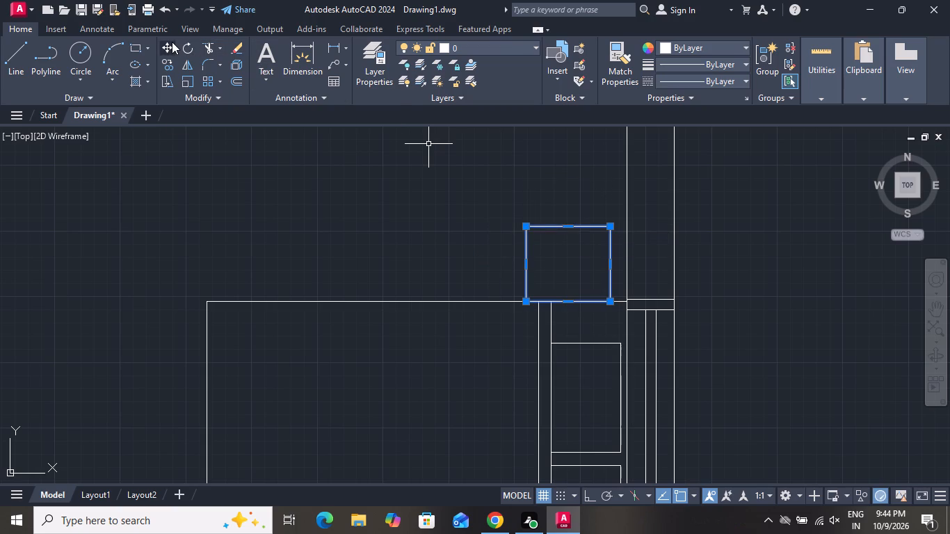
click(165, 69)
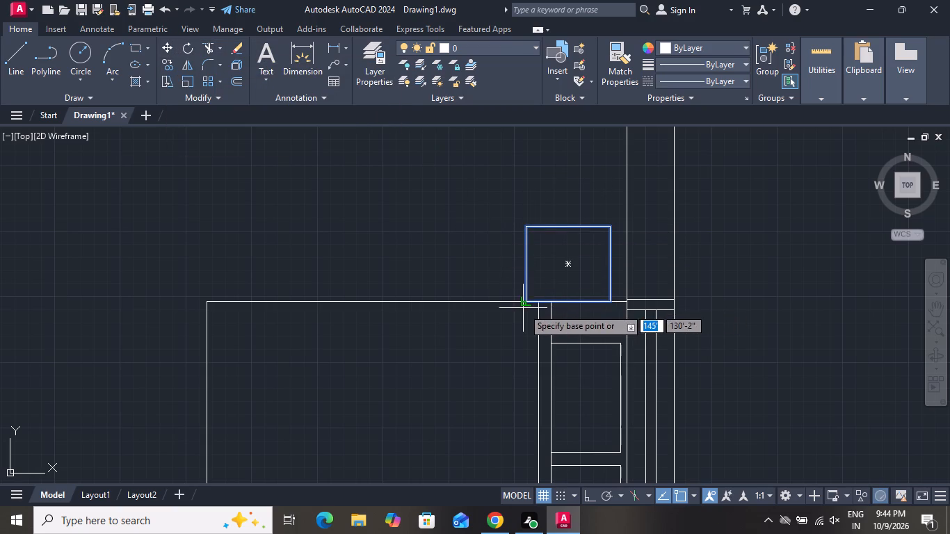
click(526, 298)
scroll(536, 257, down, 4)
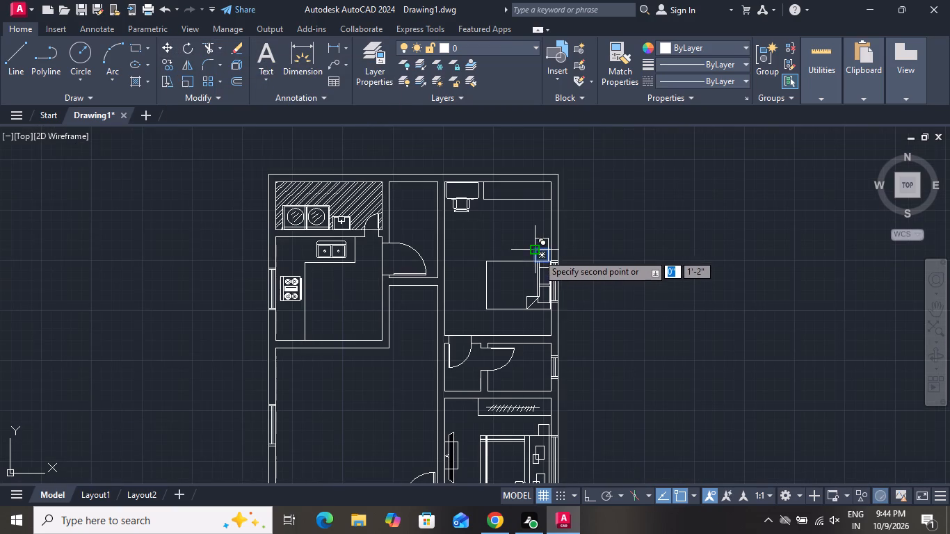
scroll(531, 316, up, 3)
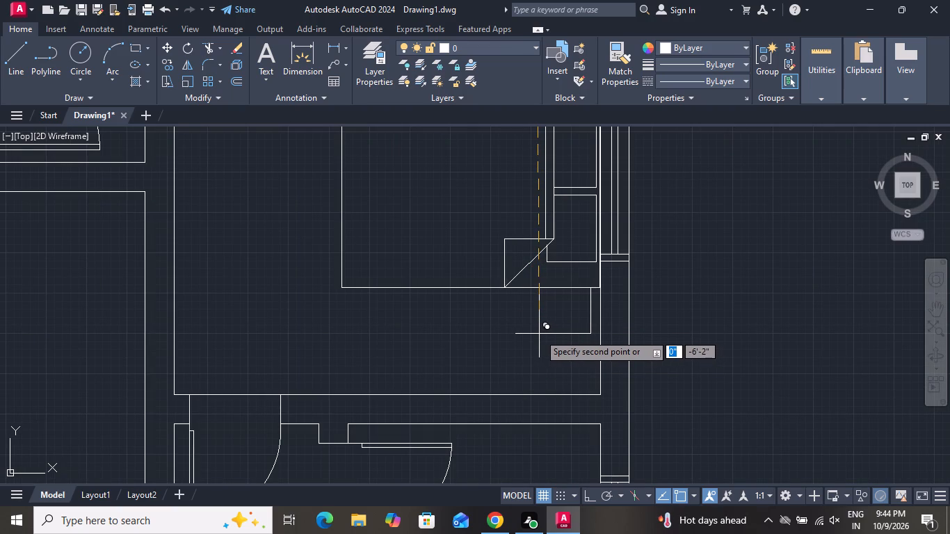
click(539, 334)
right_click(403, 332)
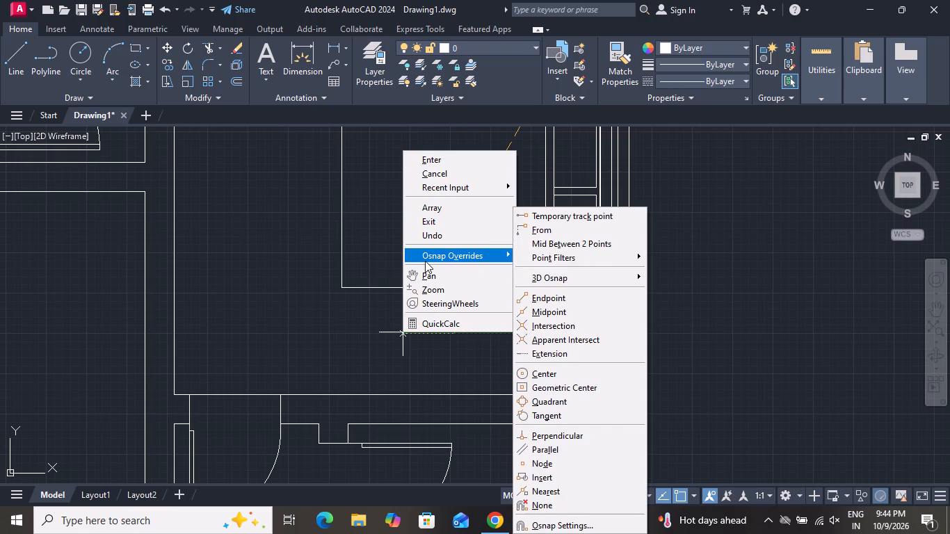
click(439, 176)
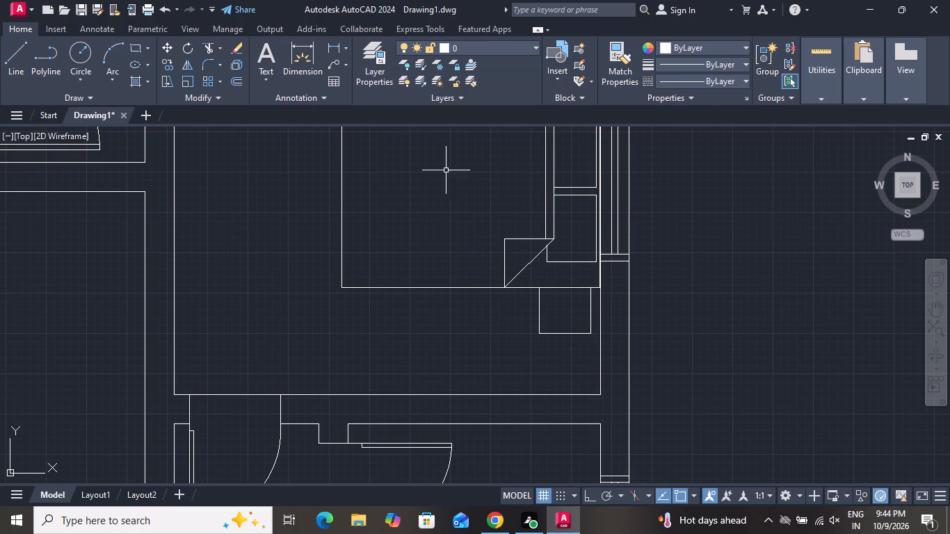
Draw a TV cabinet rectangle about 1'-6" by 4'-2" against the northern bedroom's west wall, opposite the bed.
scroll(462, 213, down, 3)
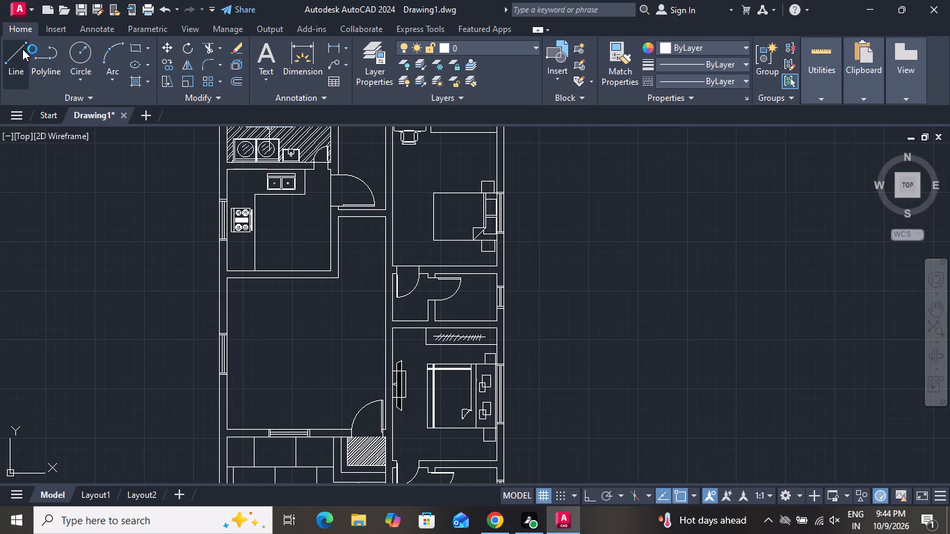
click(136, 48)
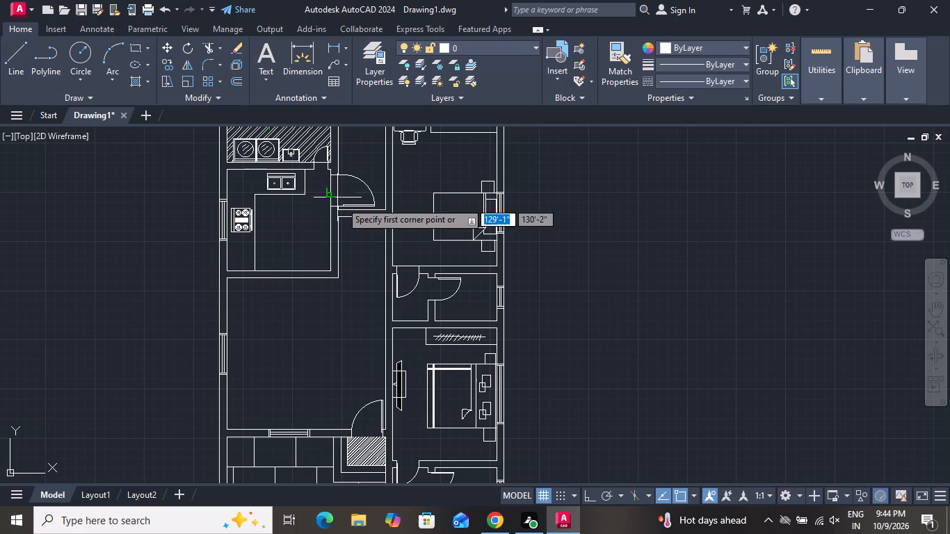
scroll(389, 181, up, 1)
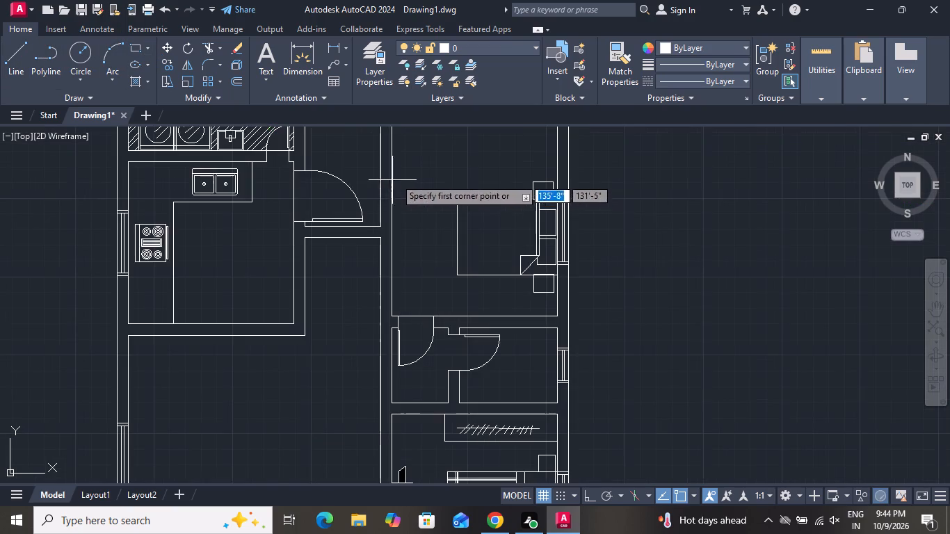
scroll(475, 218, down, 1)
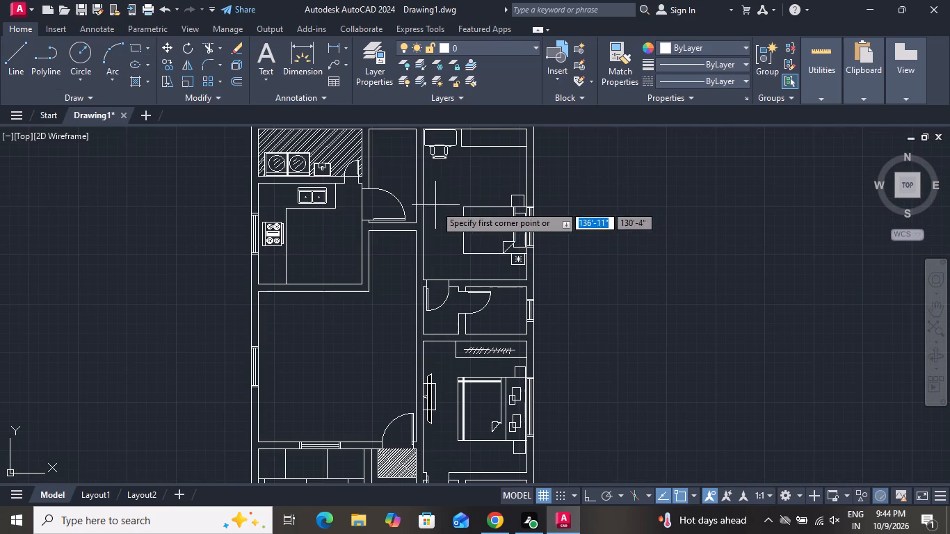
scroll(434, 220, up, 2)
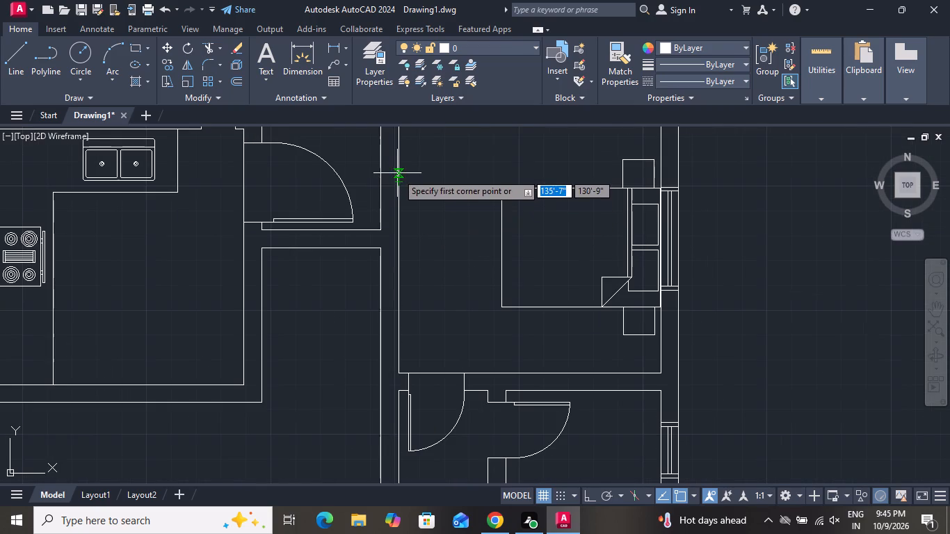
click(397, 152)
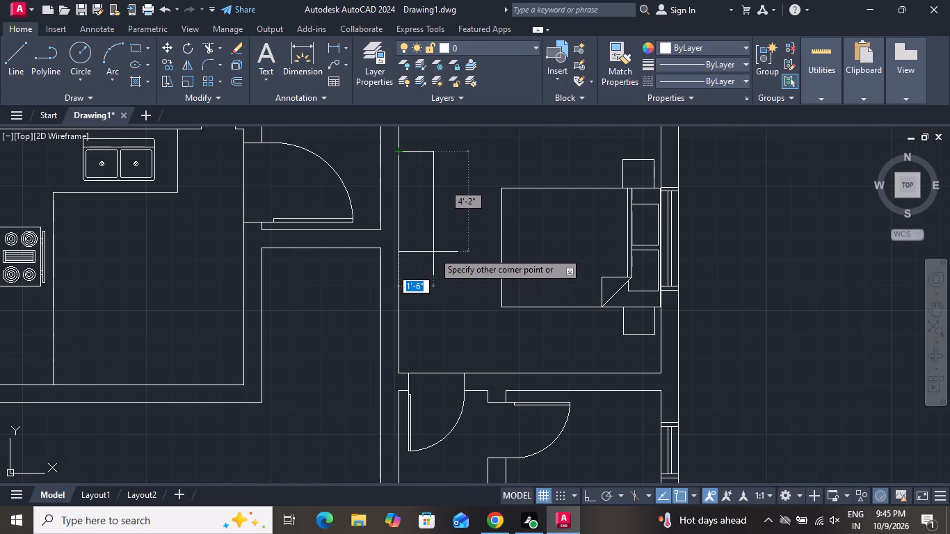
click(431, 250)
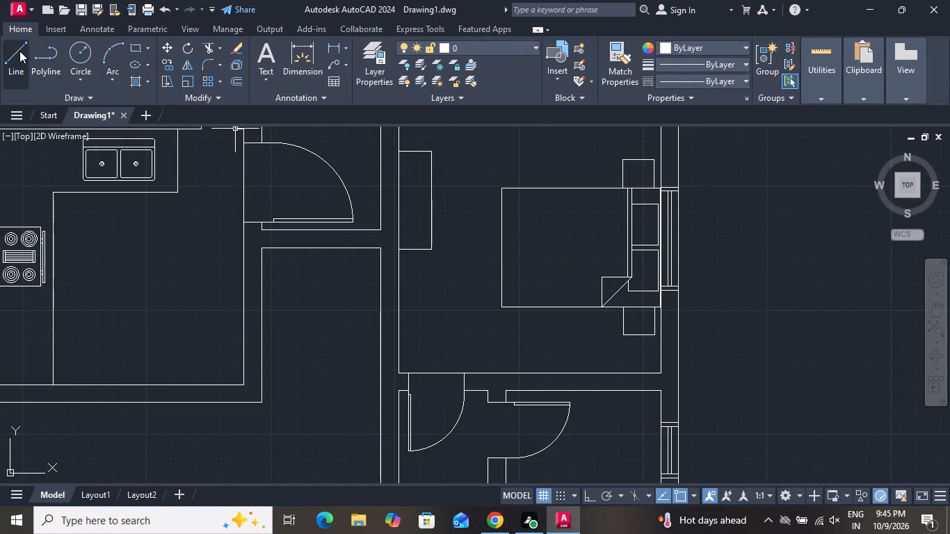
Draw the TV's straight north-south front line, about 6' long, near the cabinet's east edge and extending past both its ends.
click(19, 51)
scroll(414, 219, down, 1)
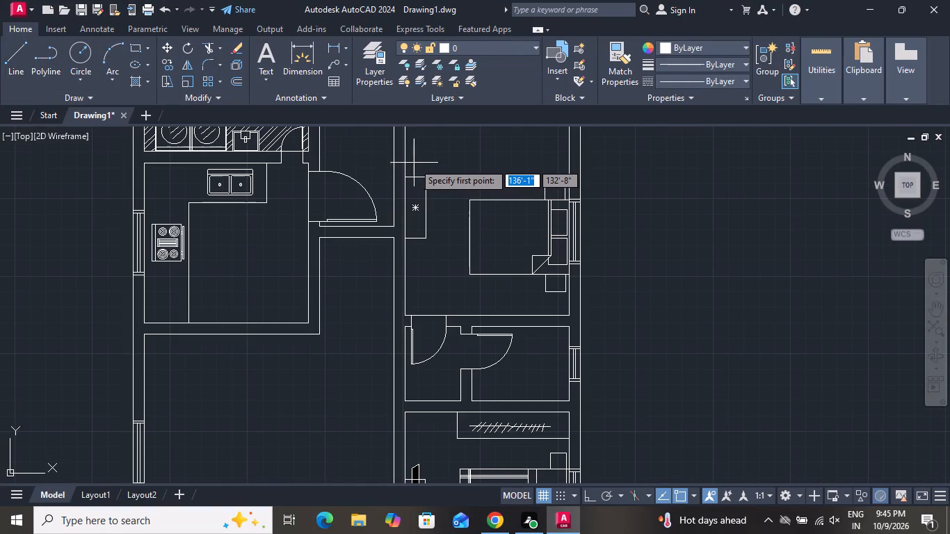
click(421, 165)
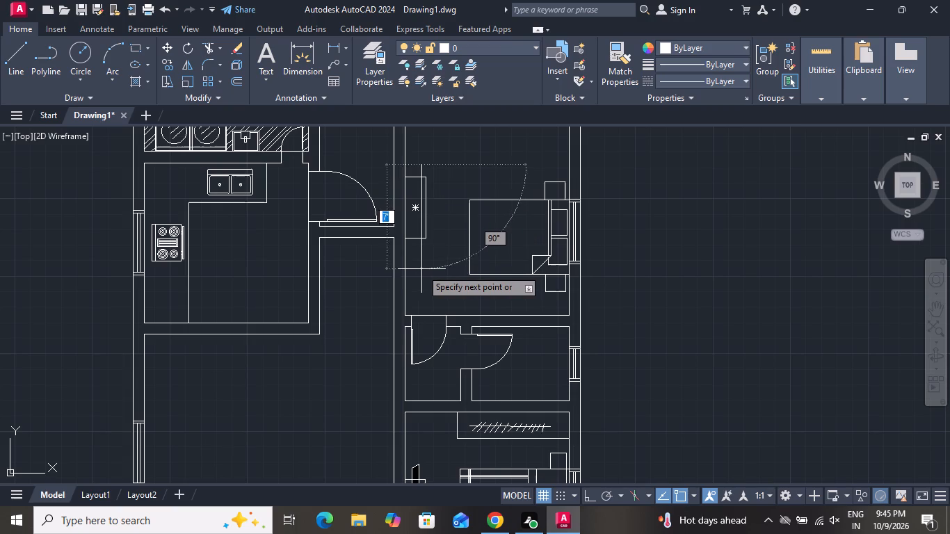
click(587, 496)
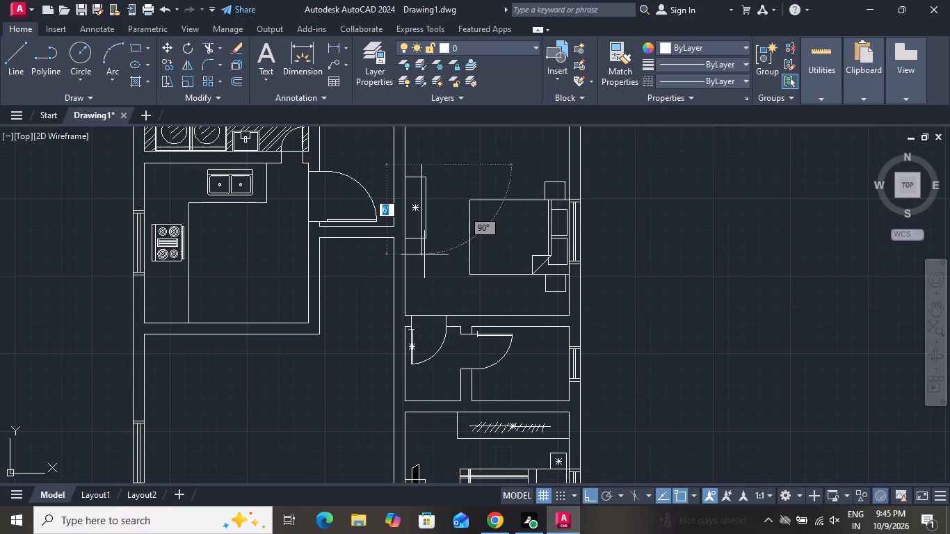
click(424, 254)
Close the TV outline with a slanted line at each end and a parallel back line about 5'-3" long toward the wall.
click(592, 496)
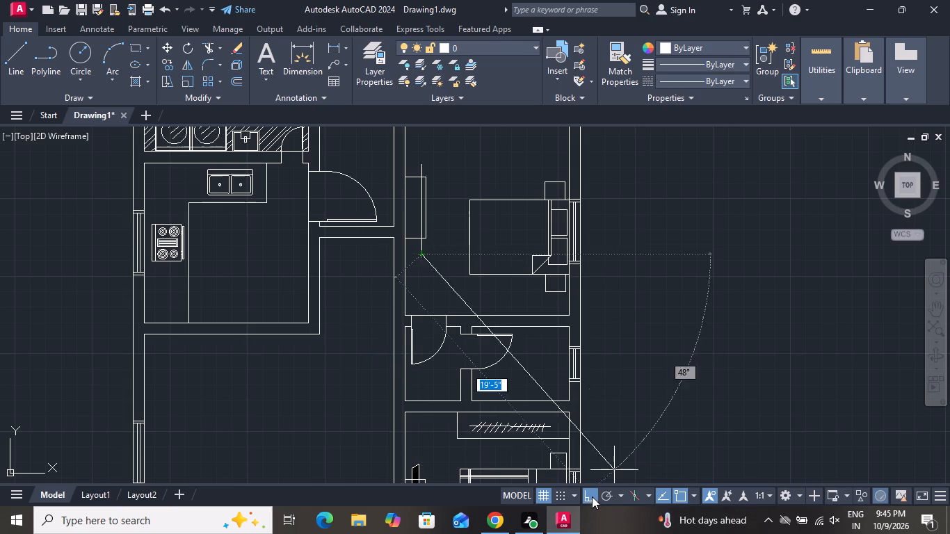
scroll(402, 235, up, 3)
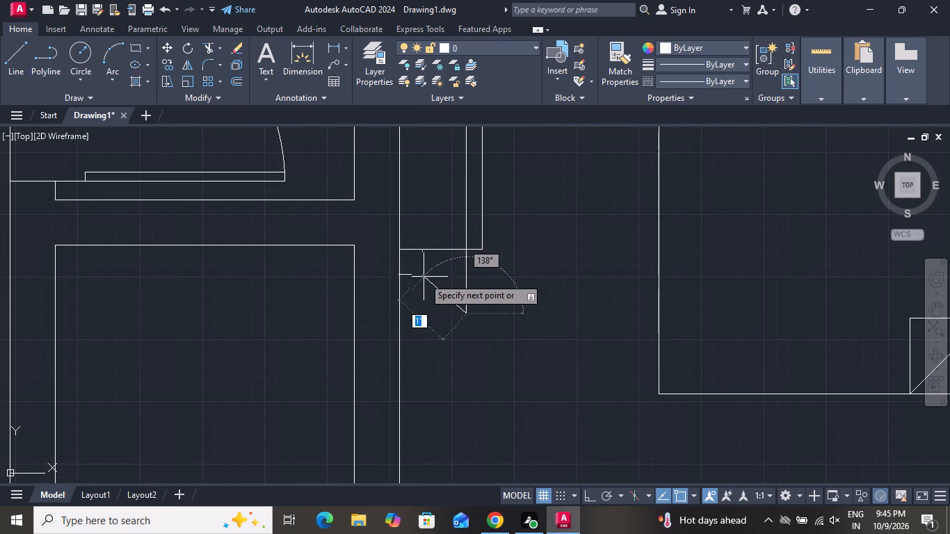
click(434, 289)
scroll(429, 211, down, 3)
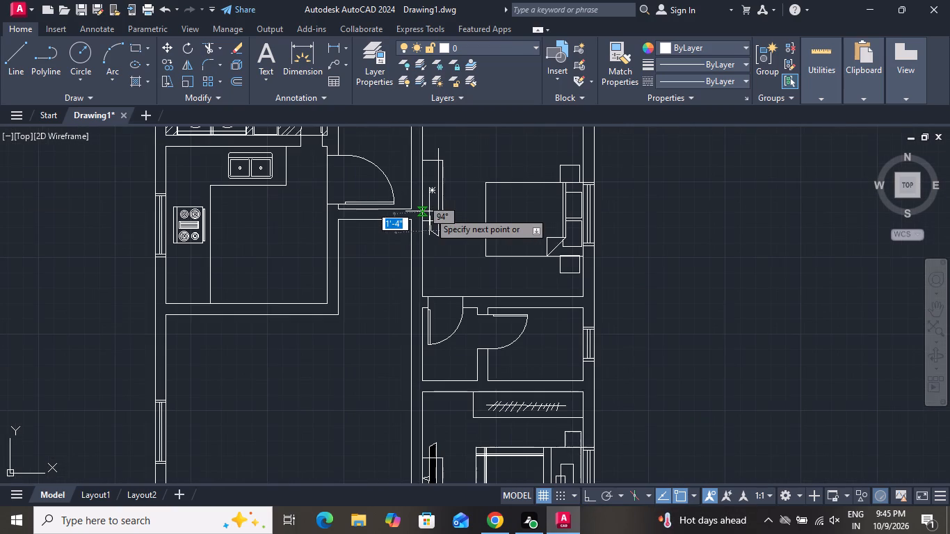
scroll(425, 152, up, 2)
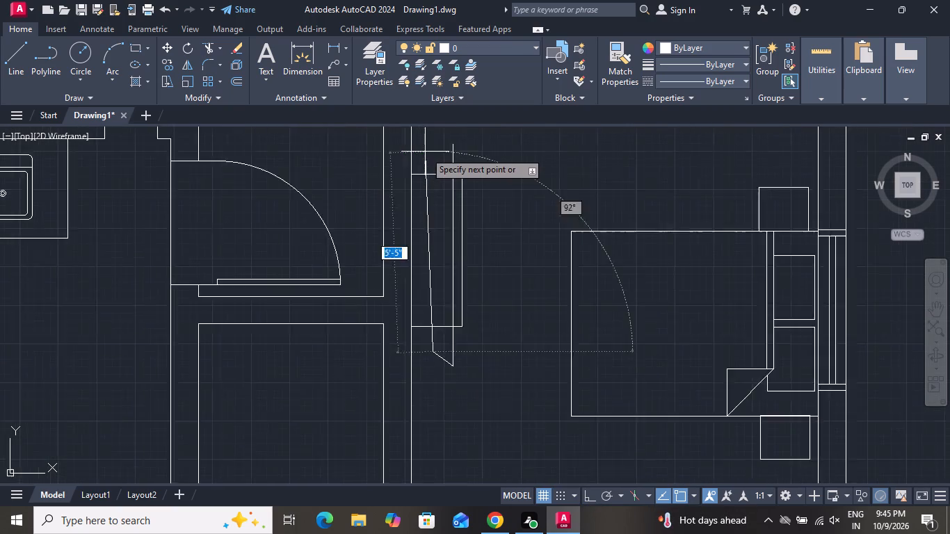
scroll(425, 152, up, 1)
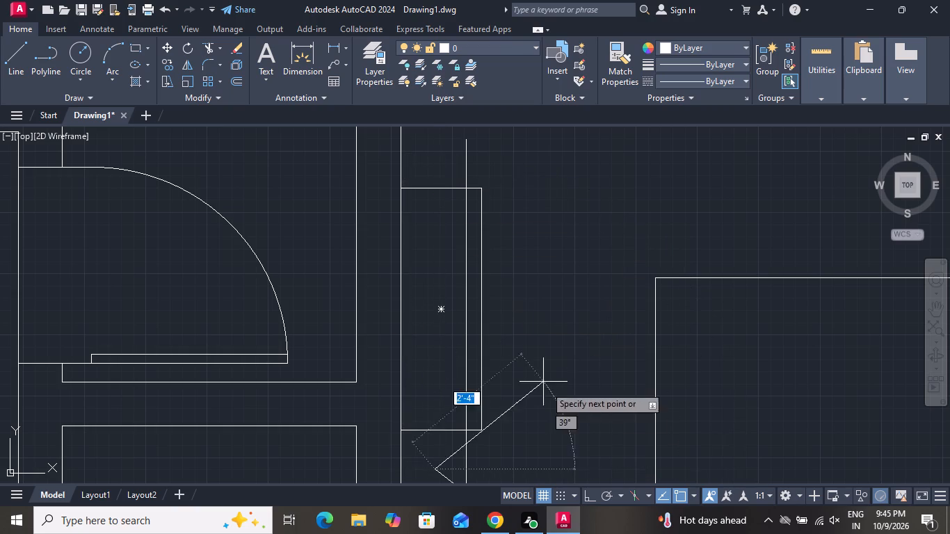
click(589, 489)
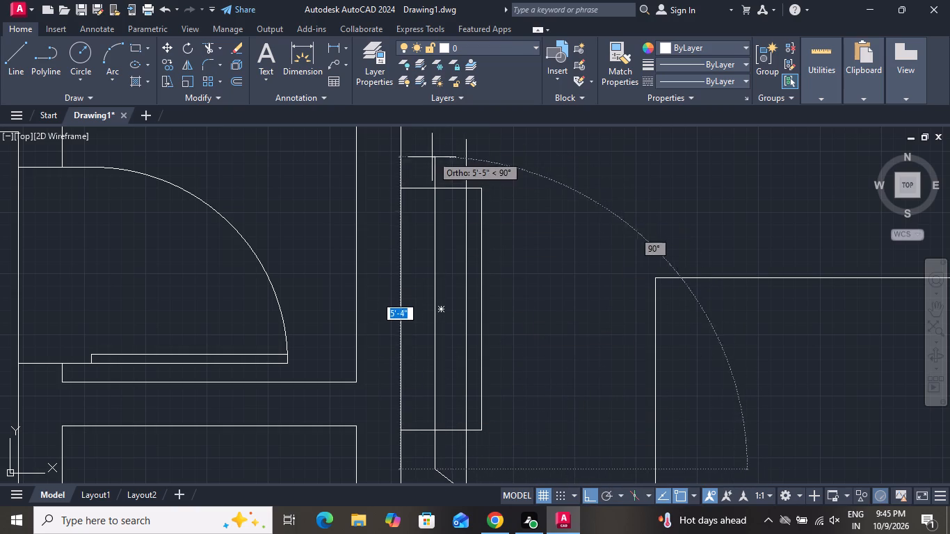
click(434, 165)
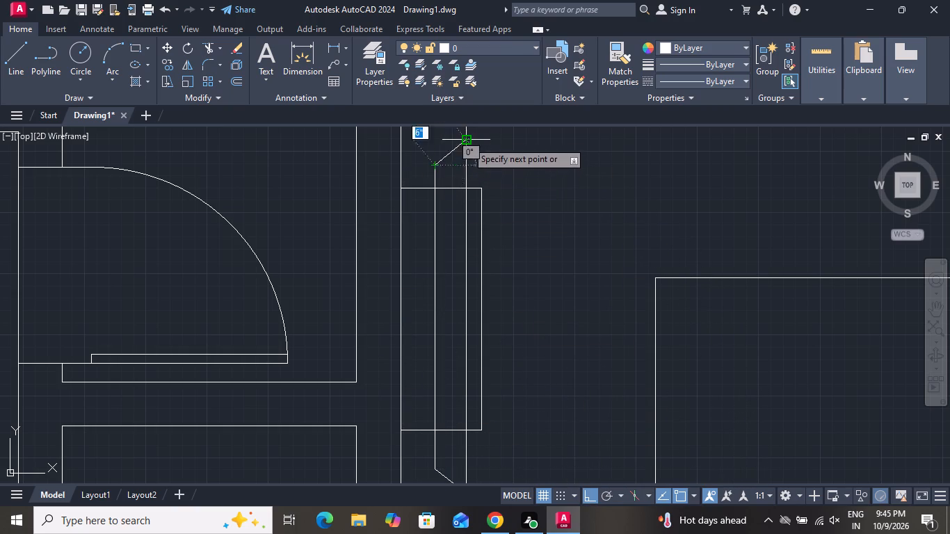
click(467, 141)
right_click(467, 141)
click(497, 164)
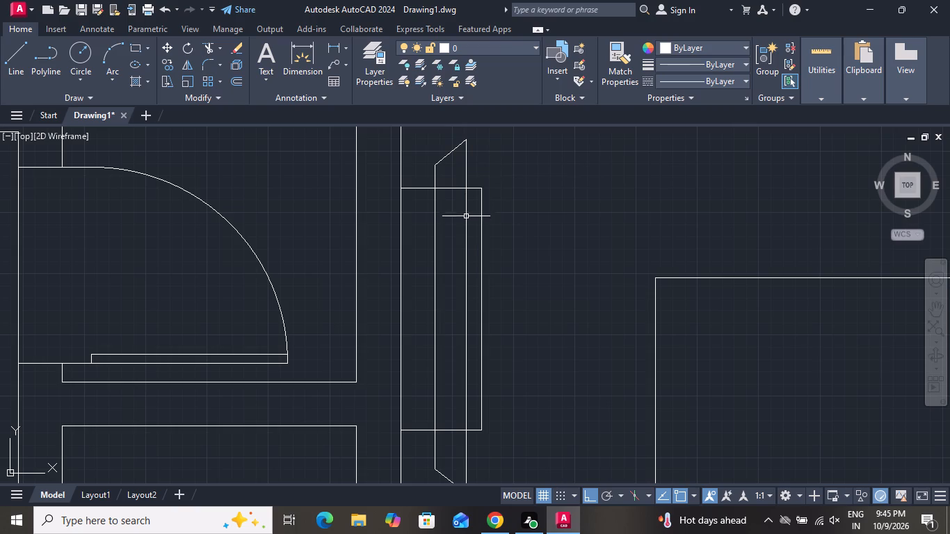
Fill the TV outline's middle section and both end sections with a SOLID hatch in colour 0,0,0.
click(143, 82)
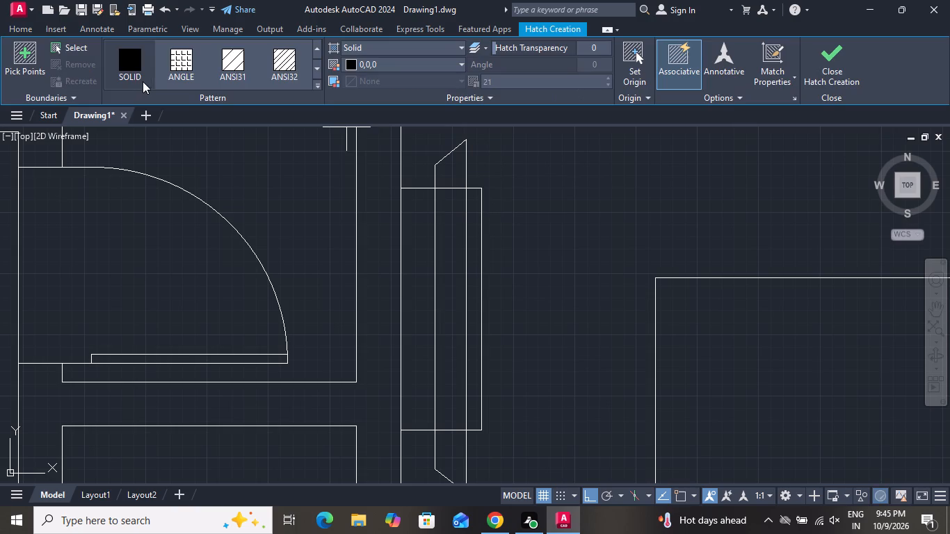
click(126, 56)
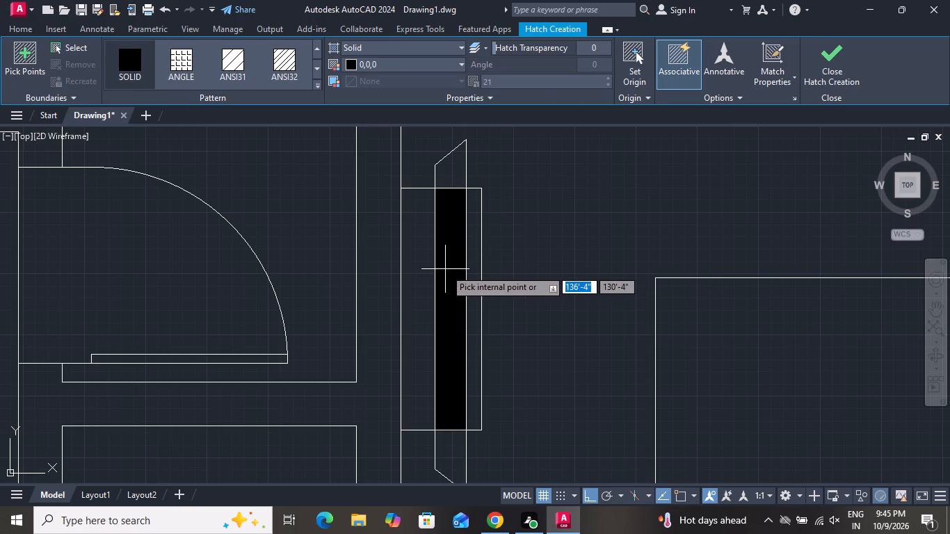
click(445, 269)
click(447, 172)
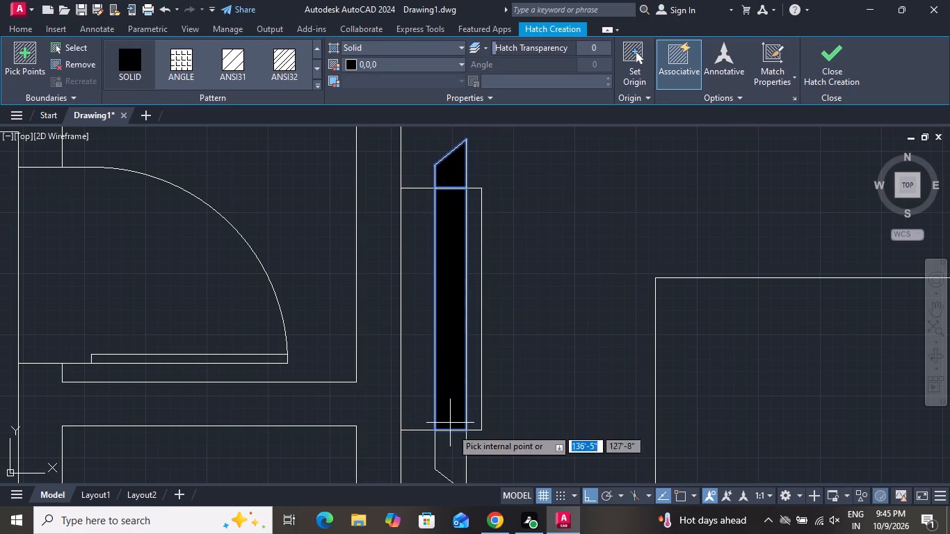
click(454, 460)
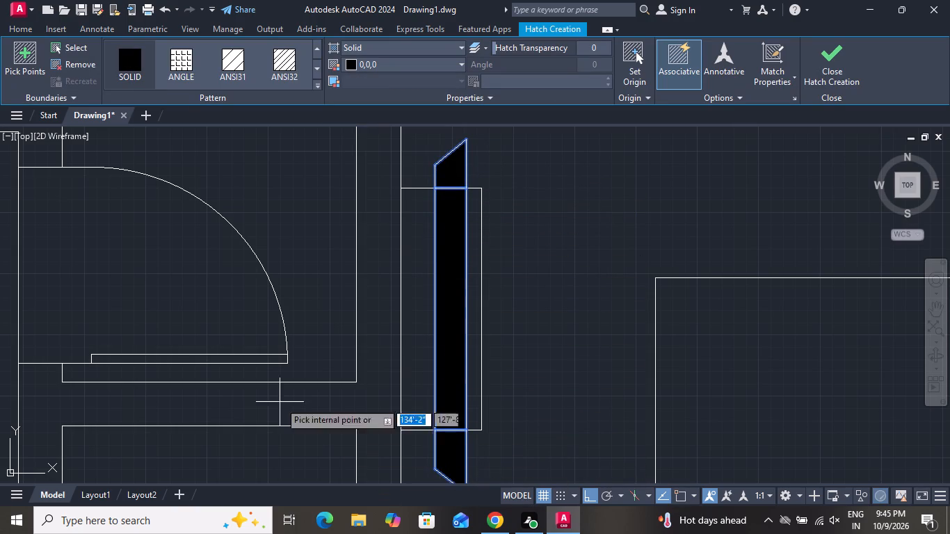
right_click(123, 282)
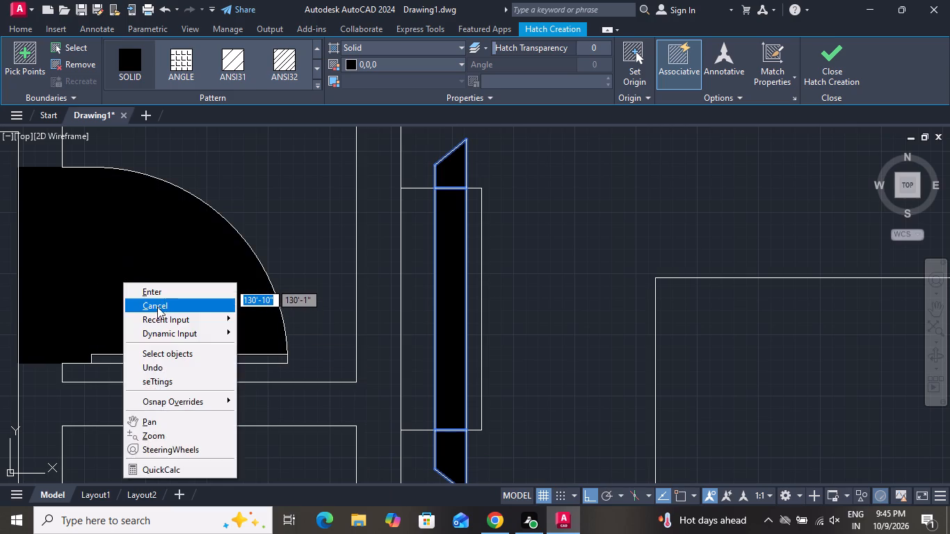
click(159, 310)
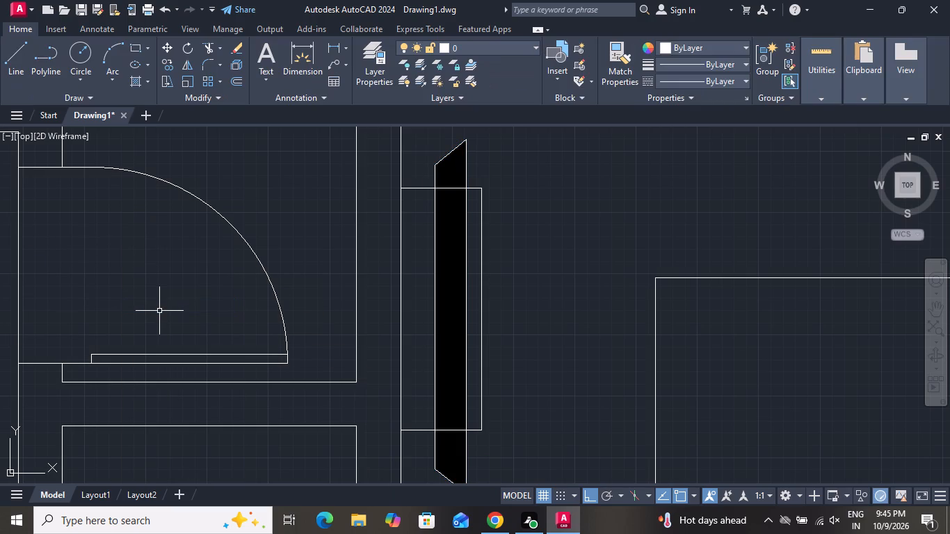
Draw a slanted TV bracket line about 7" long from the west wall to the back of the TV, near its middle.
click(31, 50)
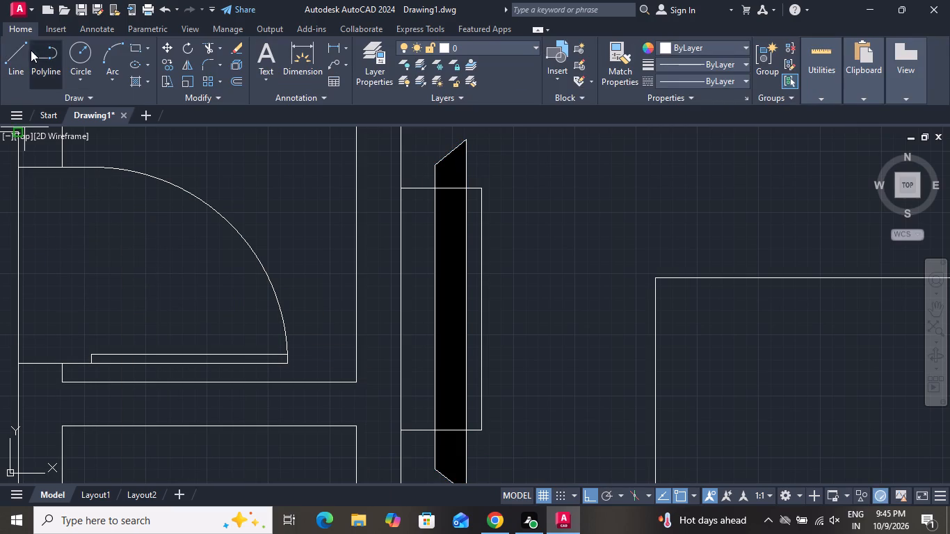
click(13, 51)
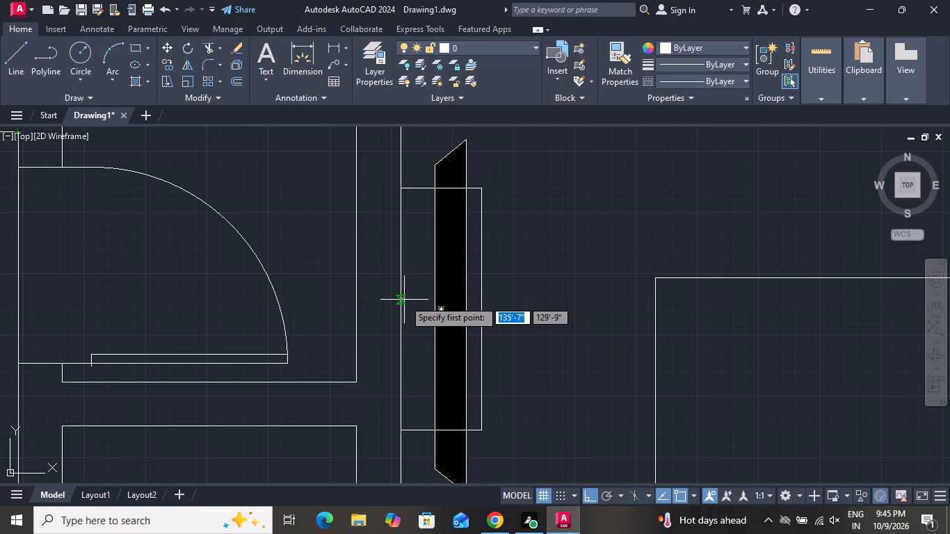
click(401, 302)
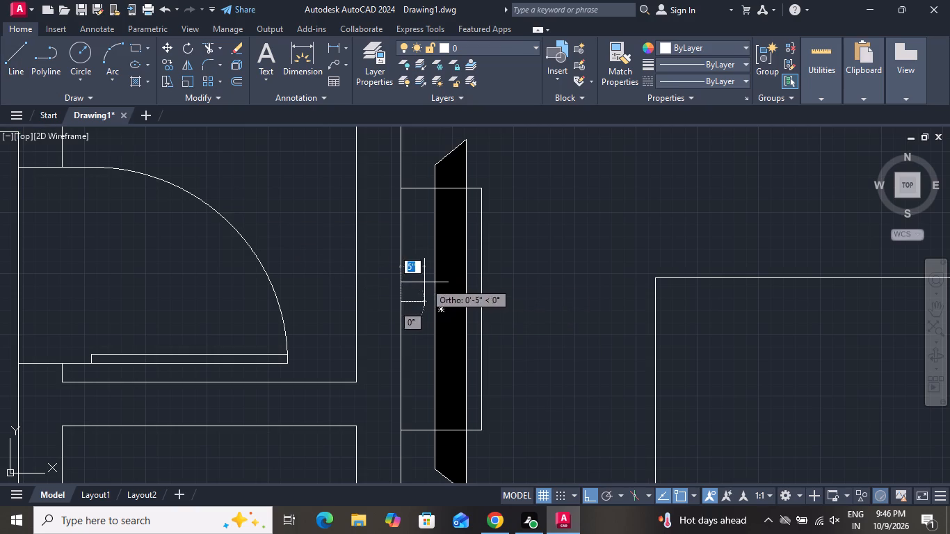
click(593, 499)
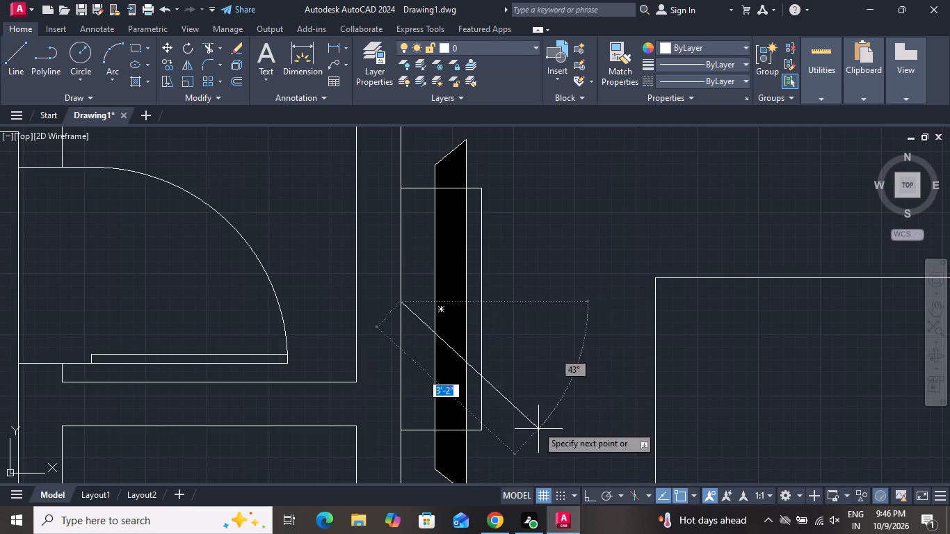
click(433, 289)
right_click(433, 289)
click(443, 308)
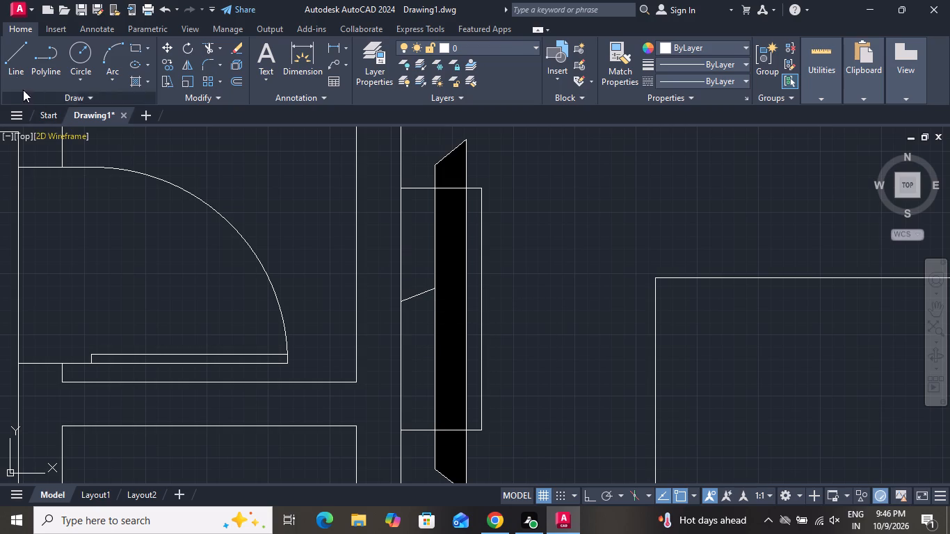
Draw a second slanted TV bracket line about 8" long from the same wall point to the TV's back, forming a V.
click(15, 63)
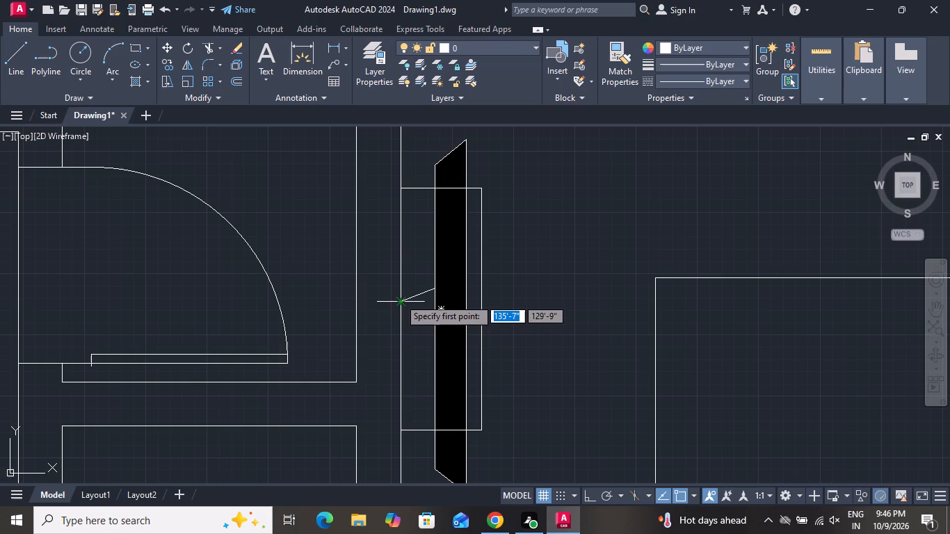
click(399, 298)
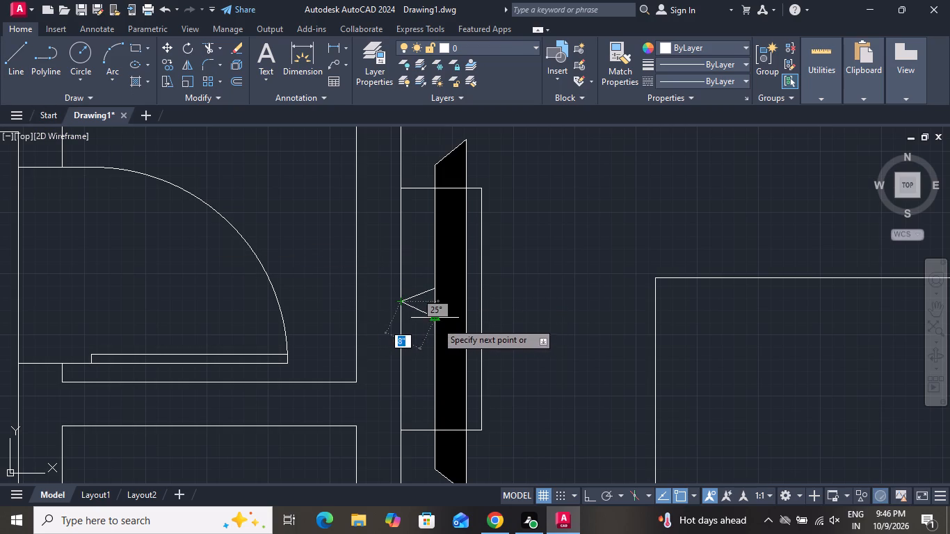
click(436, 322)
right_click(436, 321)
click(450, 340)
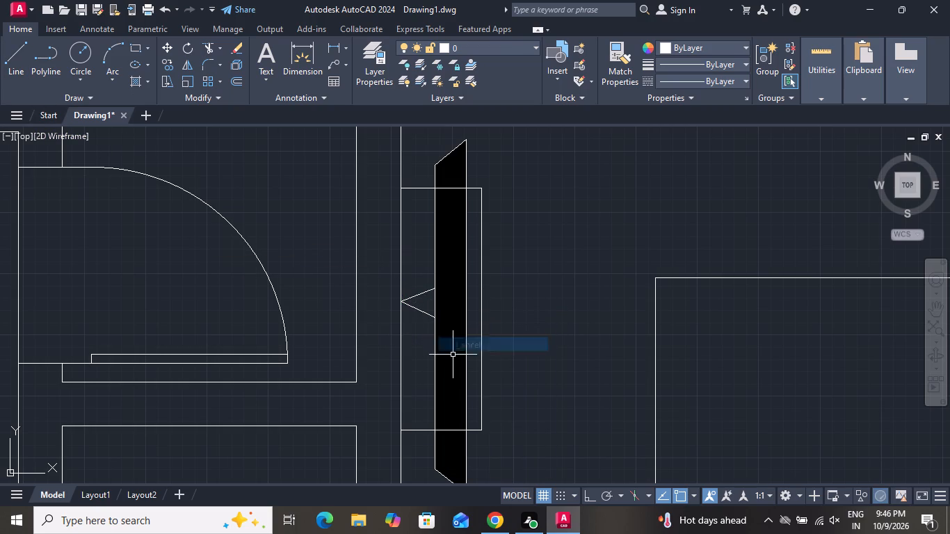
Draw a 9" east-west line across the northern bedroom's west wall, starting at the room's southwest inner corner.
scroll(476, 367, down, 2)
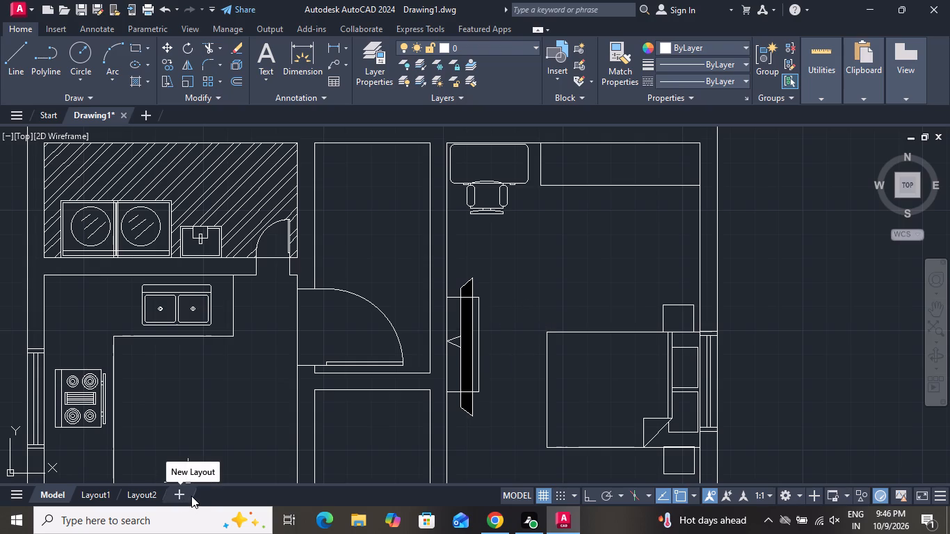
scroll(192, 498, down, 2)
scroll(412, 439, down, 3)
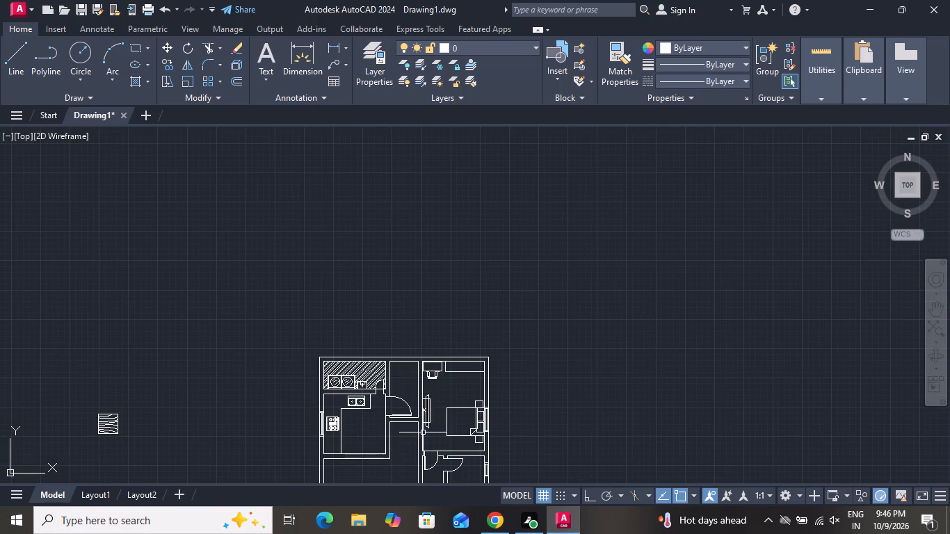
scroll(439, 366, down, 1)
scroll(467, 448, up, 2)
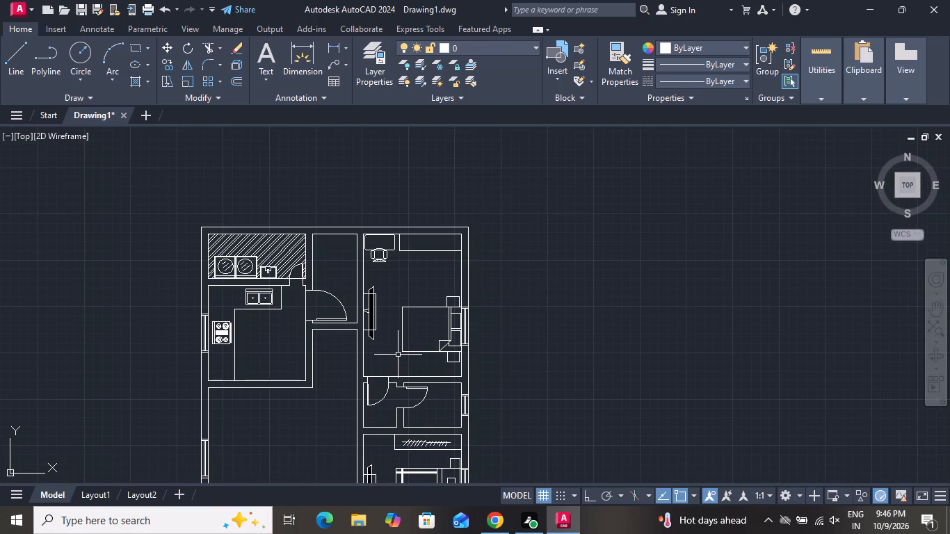
scroll(389, 350, up, 2)
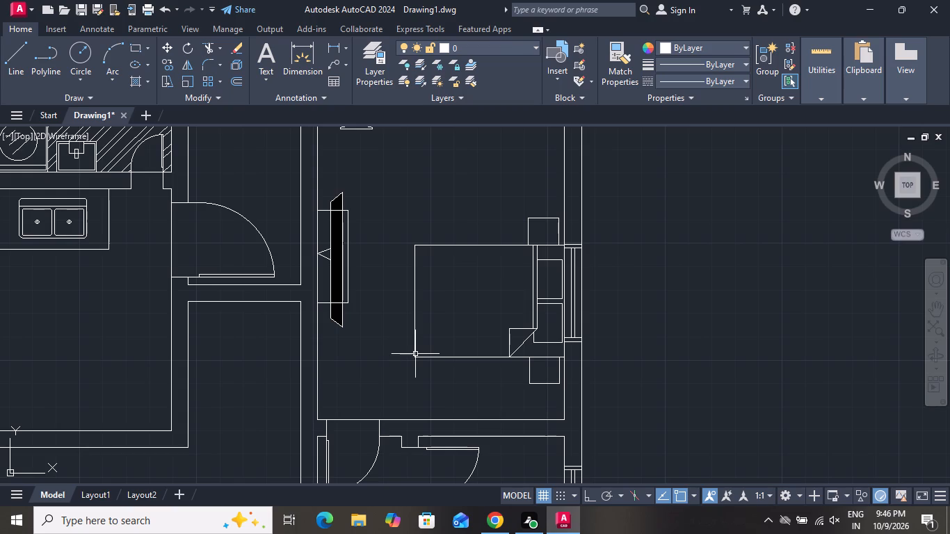
scroll(415, 354, down, 1)
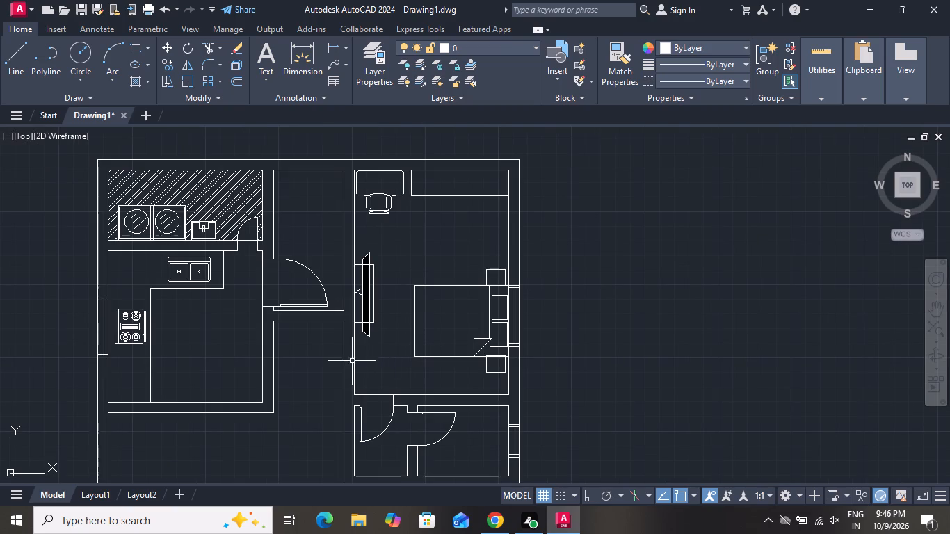
scroll(350, 362, up, 2)
click(6, 58)
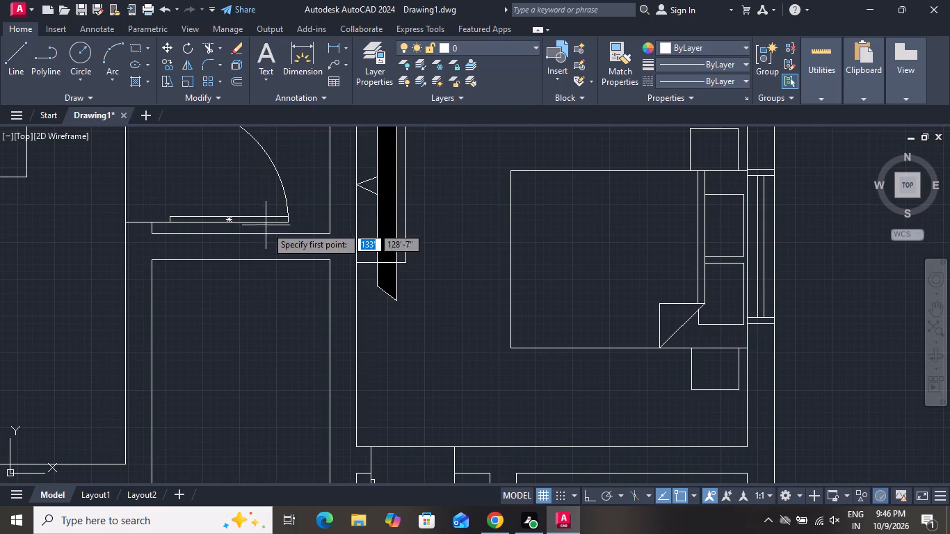
scroll(369, 253, down, 2)
scroll(372, 328, up, 2)
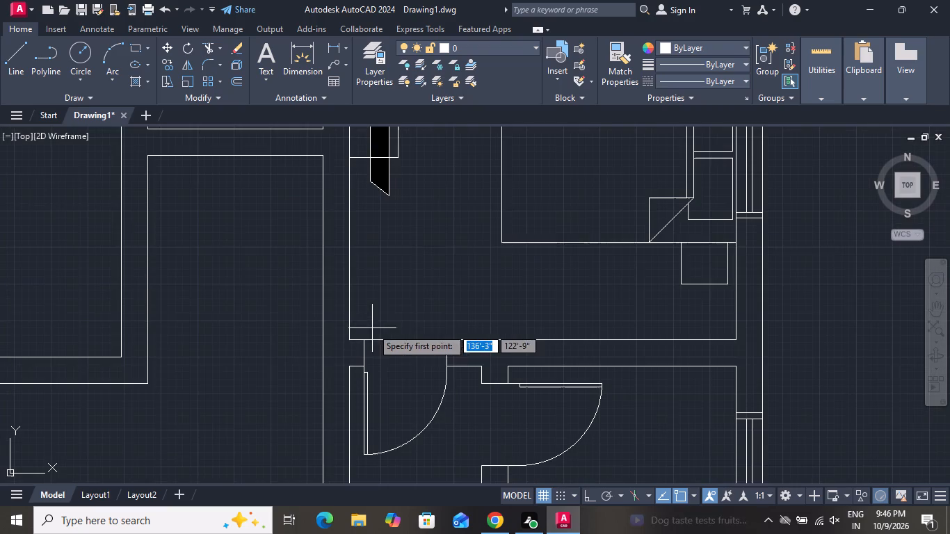
click(346, 338)
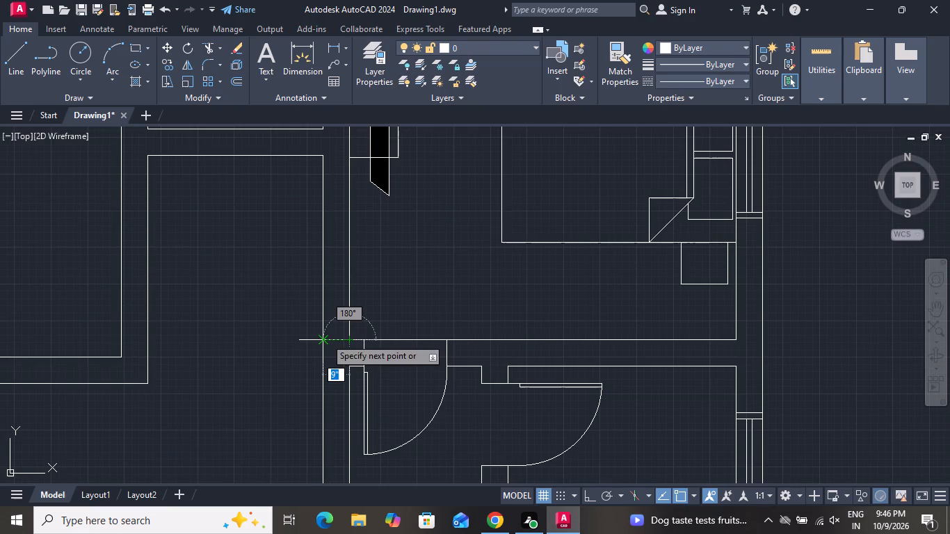
click(325, 338)
scroll(325, 337, up, 1)
right_click(325, 337)
click(346, 362)
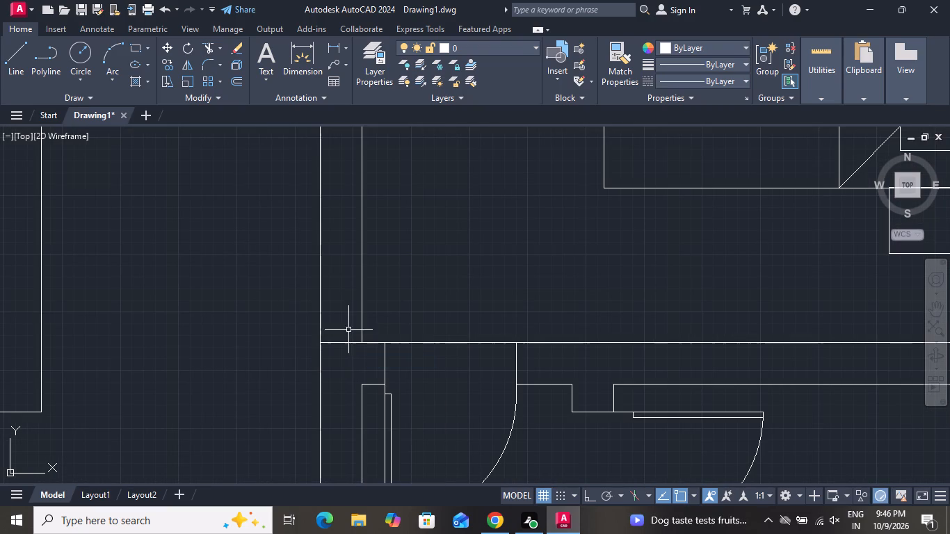
Start an Offset near the northern bedroom's southwest corner, entering 3 for the distance.
key(o)
key(space)
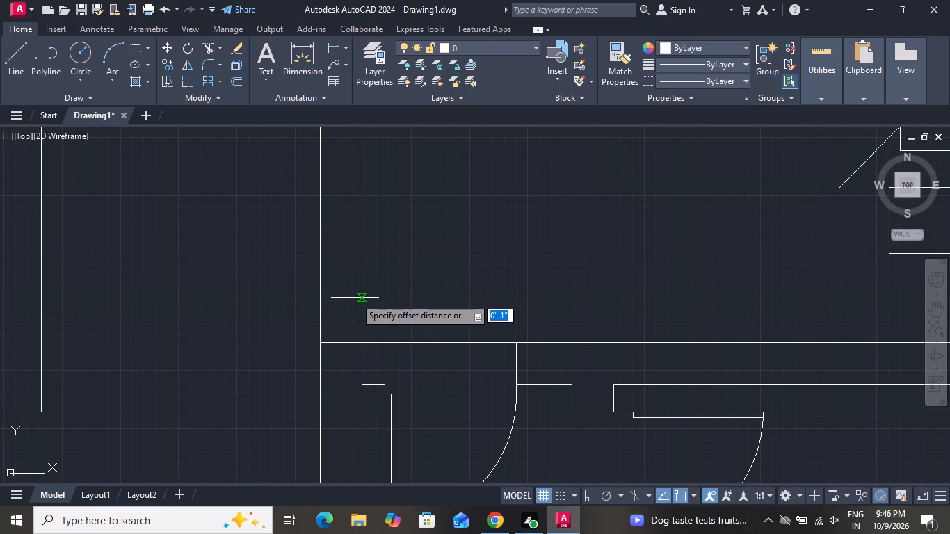
key(2)
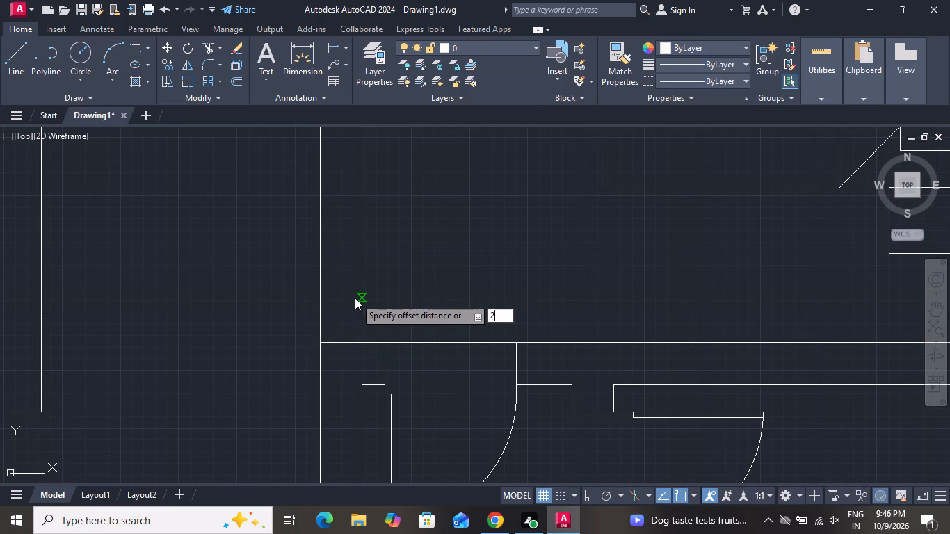
key(BackSpace)
key(3)
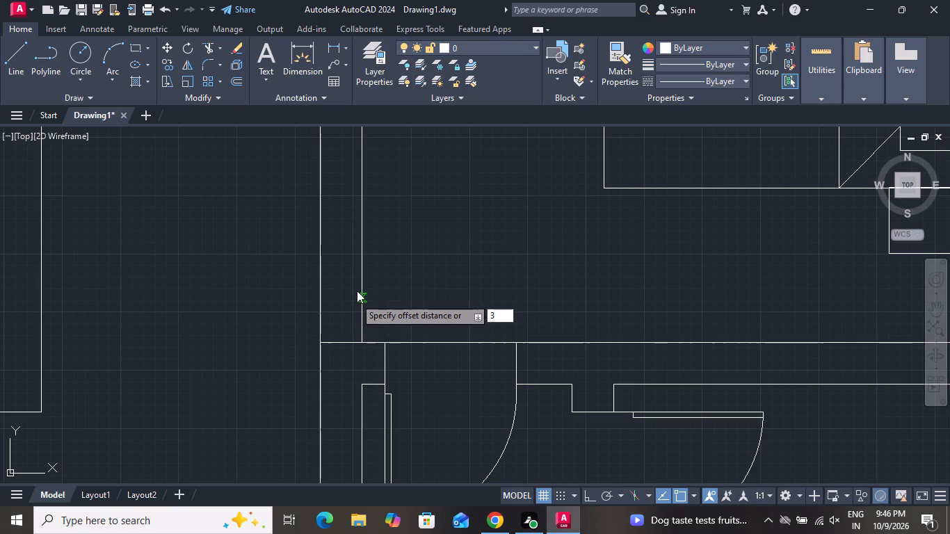
Offset the short line across the bedroom wall thickness 3" upward to form the lower door jamb.
key(shift+quotedbl)
key(Return)
click(349, 341)
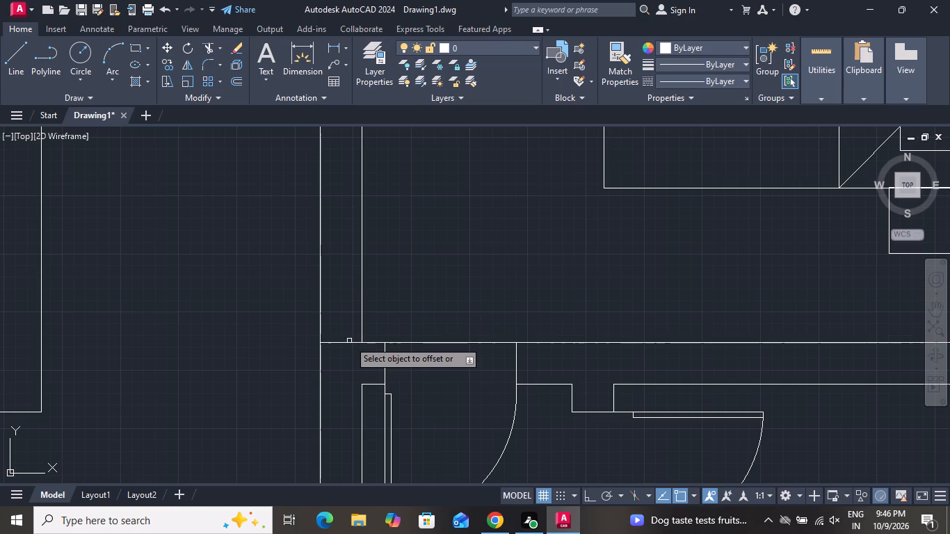
click(342, 343)
click(341, 303)
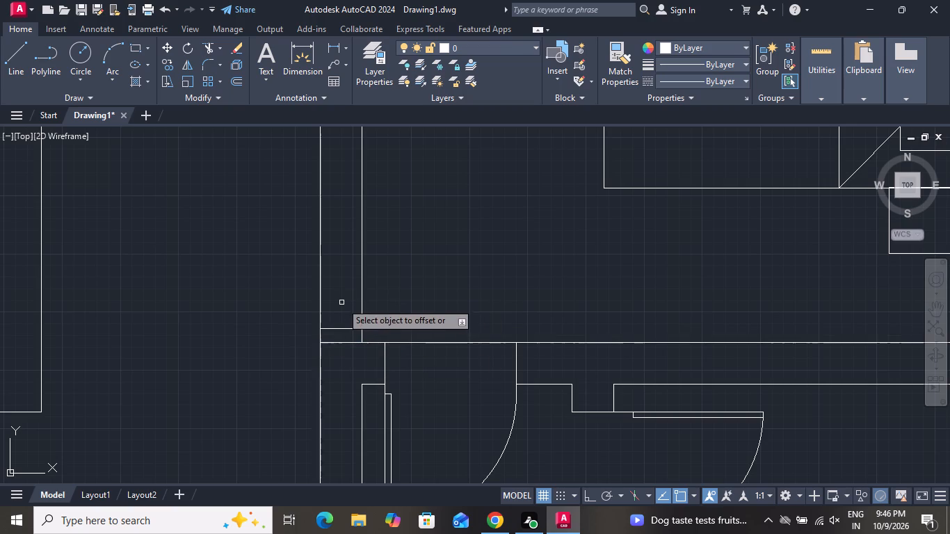
key(Escape)
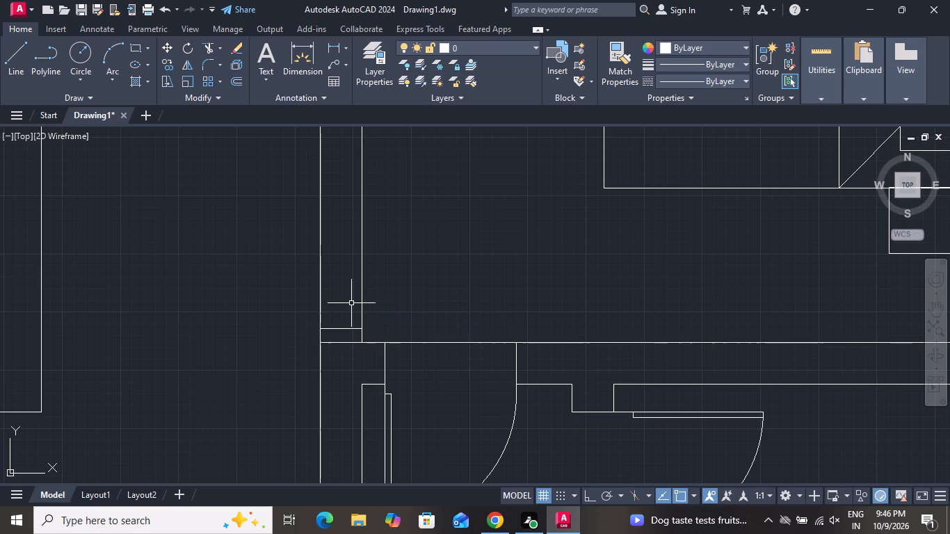
Offset the new lower jamb line 3' upward to mark the other side of the bedroom door opening.
key(o)
key(space)
text(3')
key(Return)
click(346, 327)
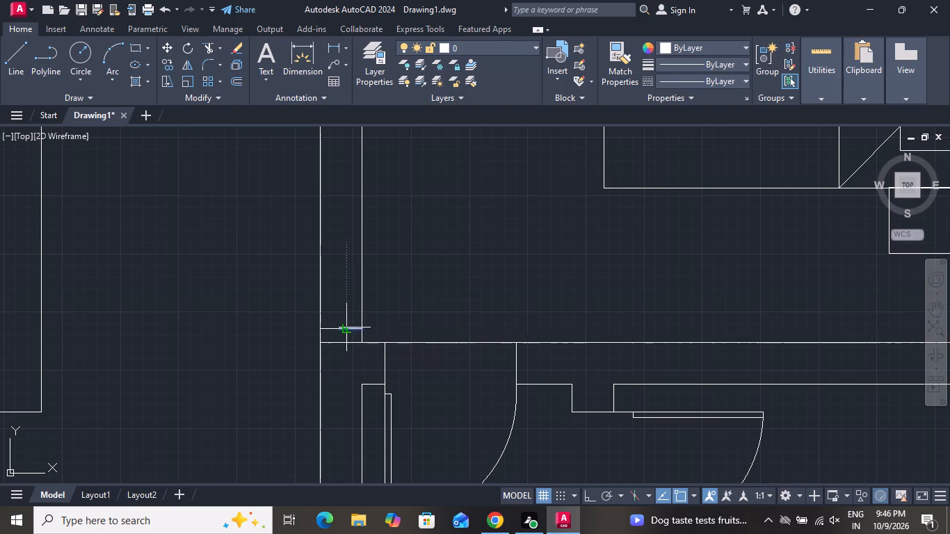
click(344, 266)
right_click(389, 261)
click(408, 281)
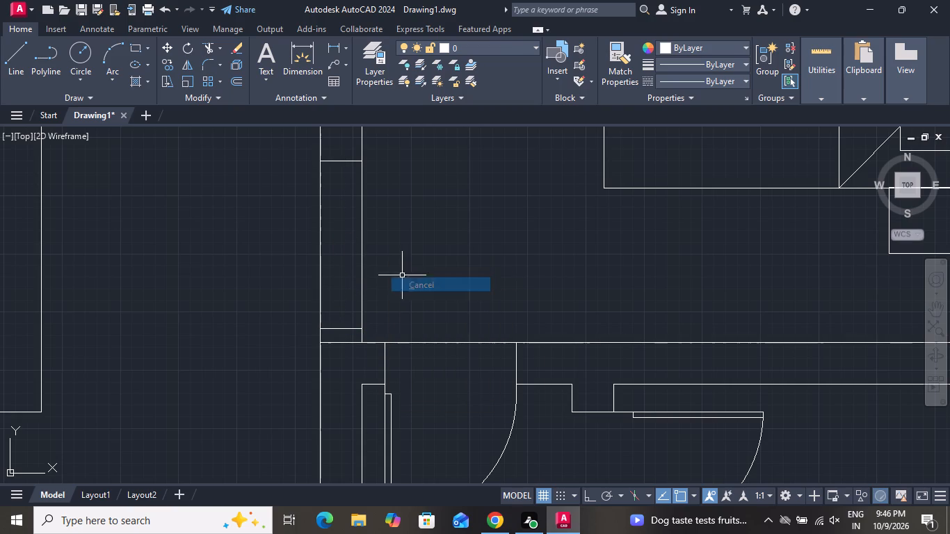
Draw a 3' horizontal door-leaf line into the bedroom from the midpoint of the lower jamb.
click(26, 50)
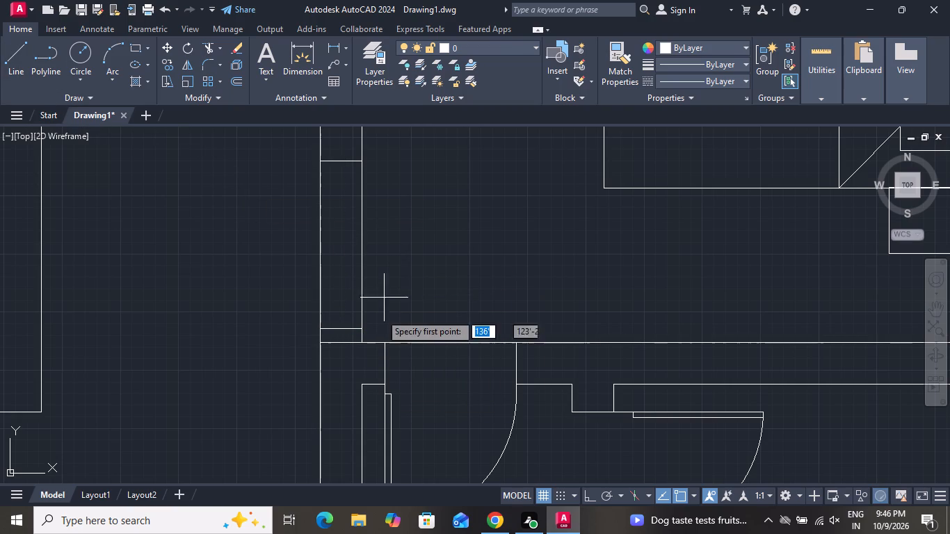
click(337, 327)
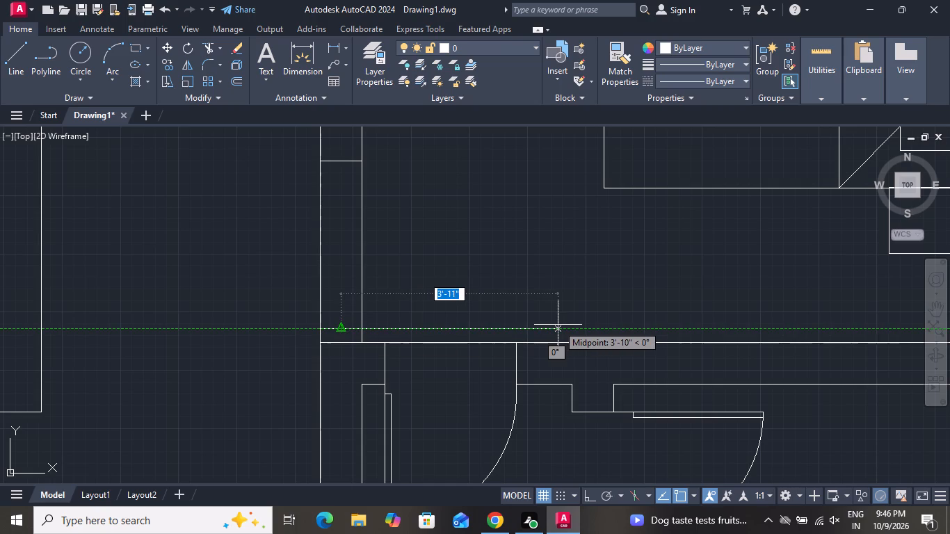
text(3')
key(Return)
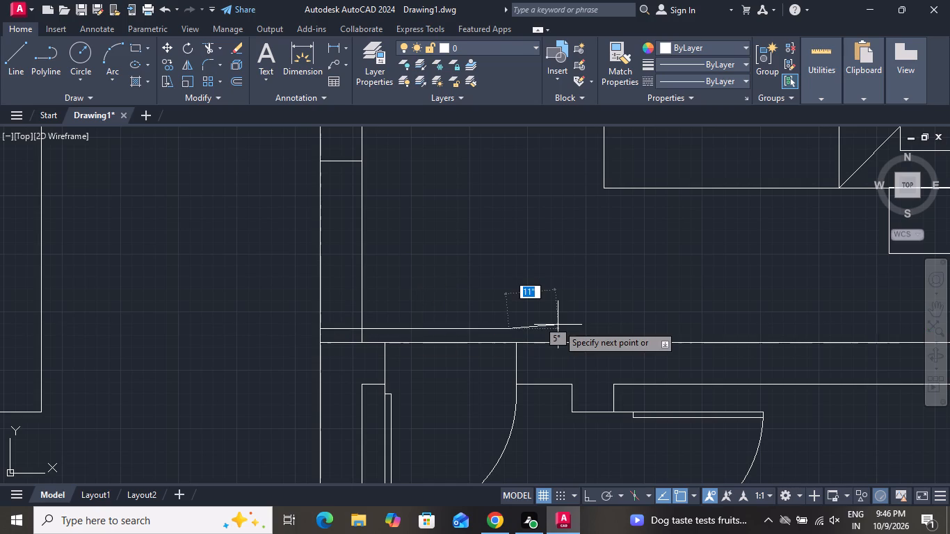
right_click(593, 304)
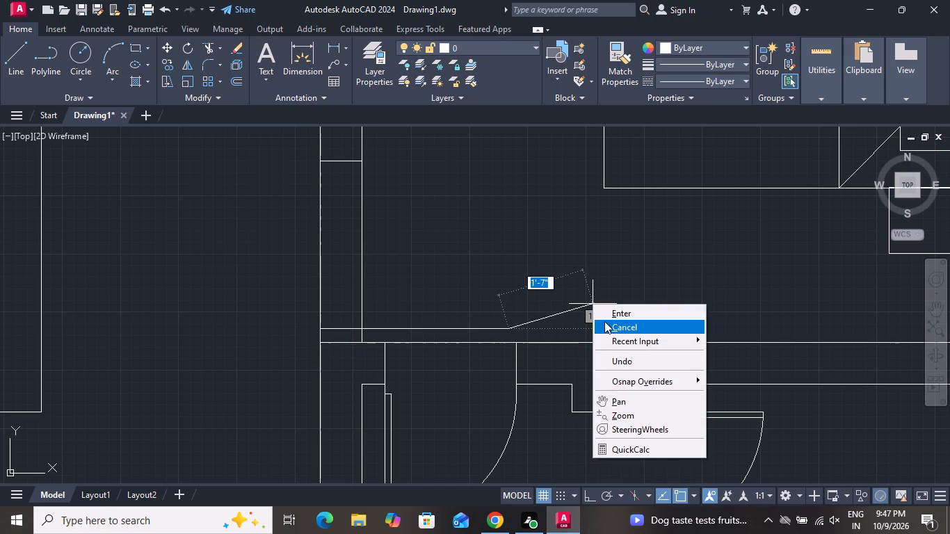
click(604, 321)
Offset the door-leaf line 2" upward to give the leaf its thickness.
key(o)
key(space)
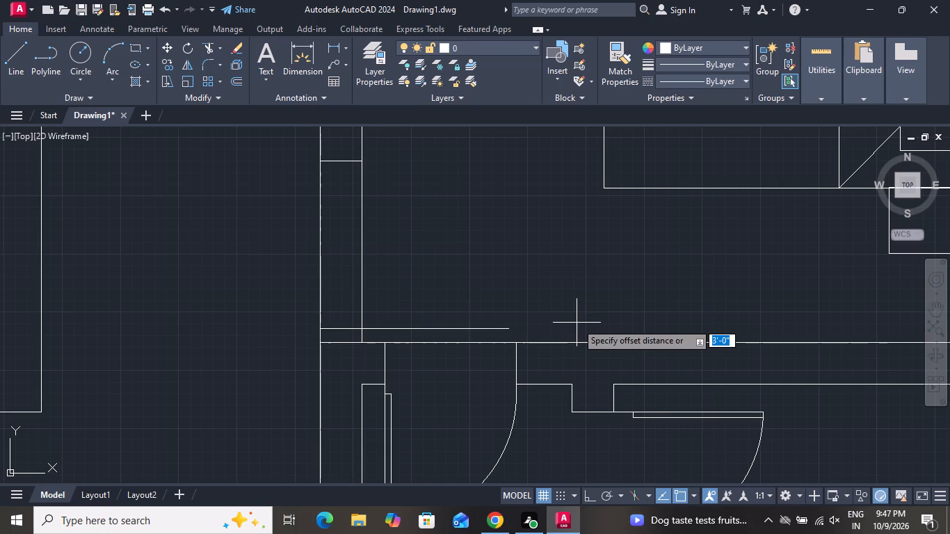
key(2)
key(shift+quotedbl)
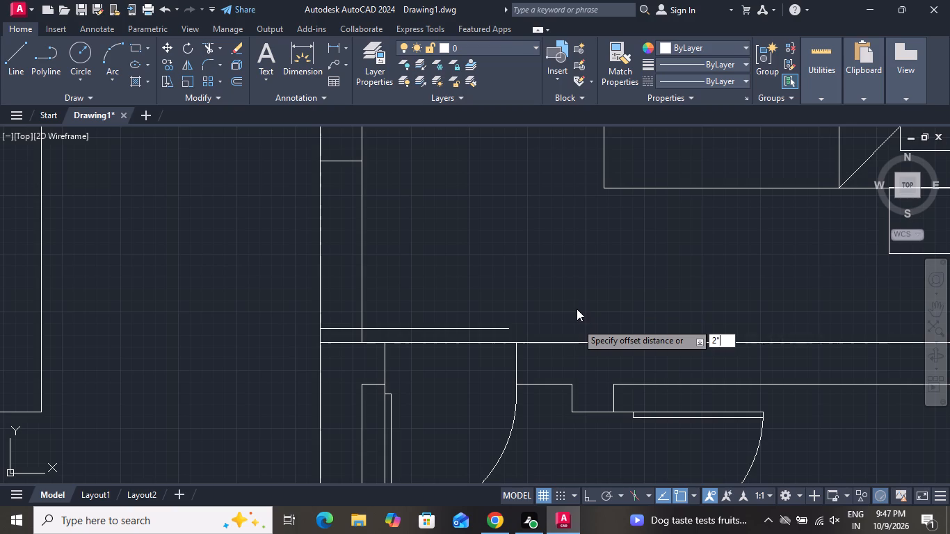
key(Return)
click(476, 330)
click(475, 299)
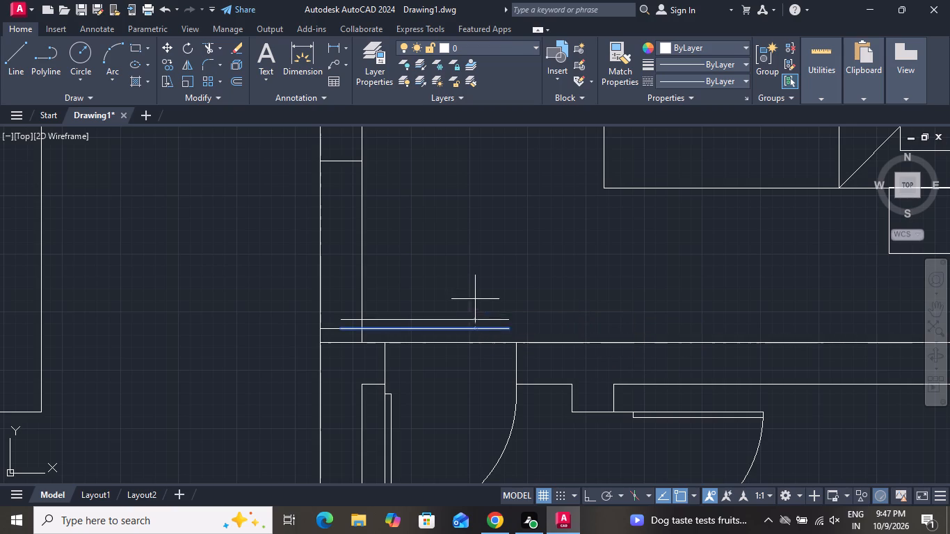
right_click(475, 296)
click(488, 318)
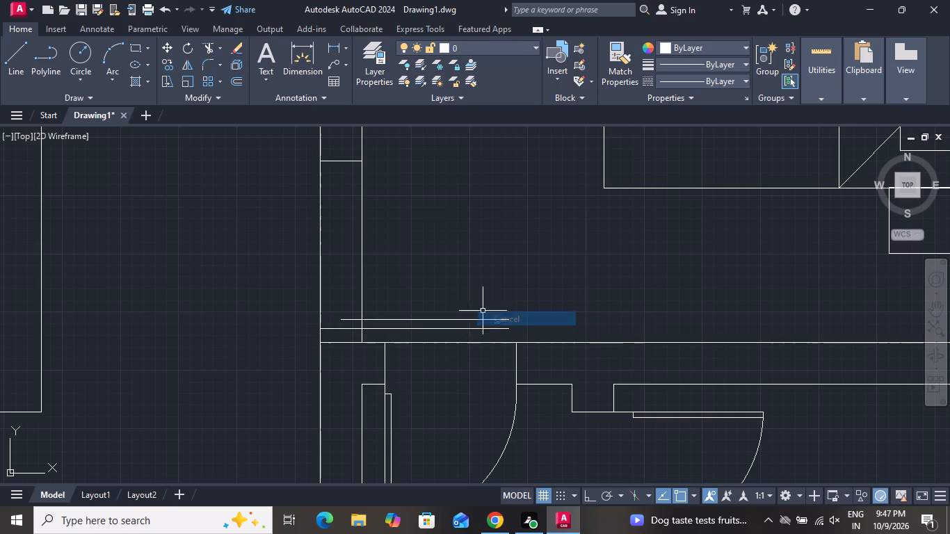
Draw the door swing arc from the upper jamb's midpoint through the upper leaf line's free end to the lower leaf line's end.
key(a)
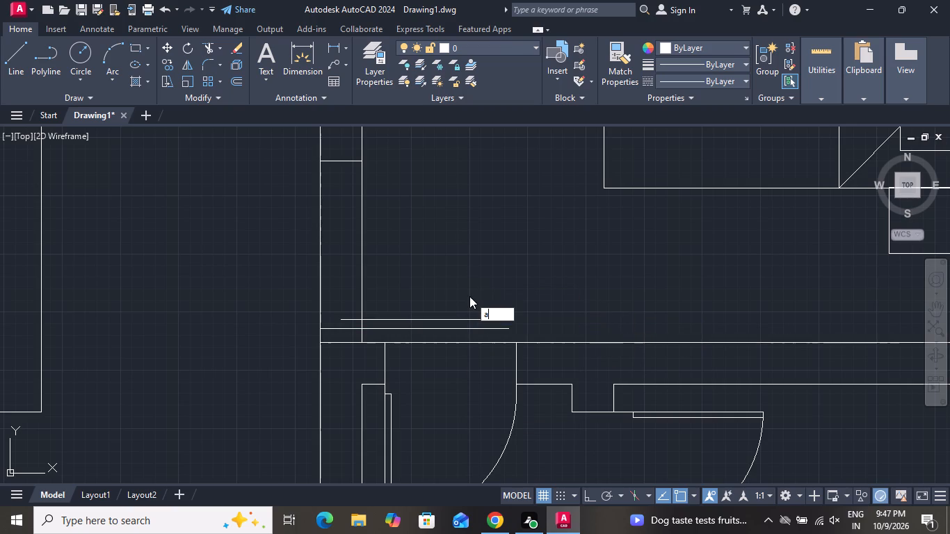
key(space)
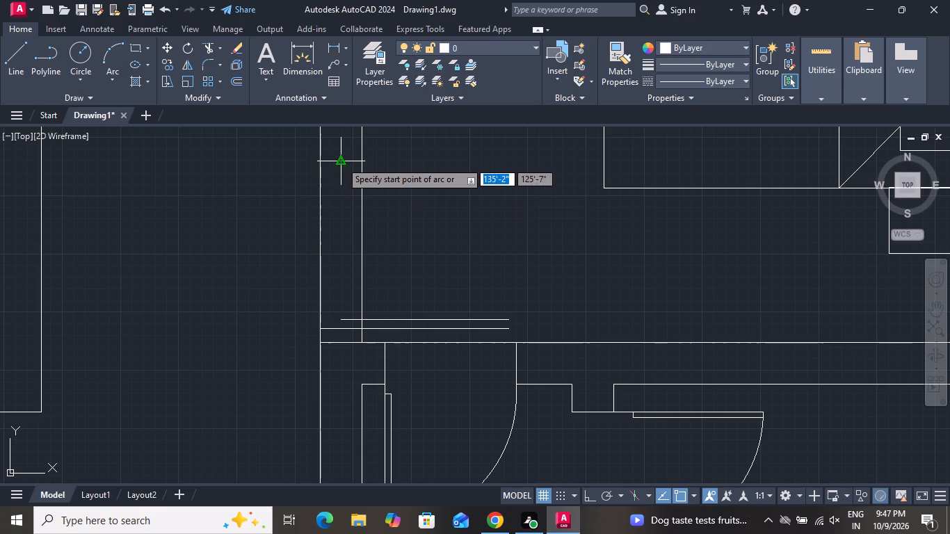
click(341, 161)
click(508, 319)
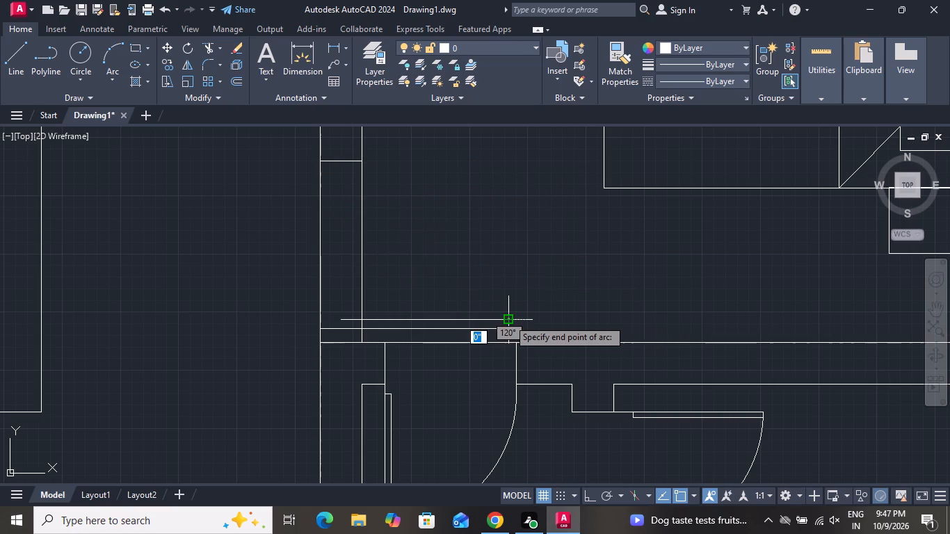
click(506, 326)
Trim both wall lines across the bedroom door opening between the upper jamb and the door leaf.
scroll(581, 284, down, 1)
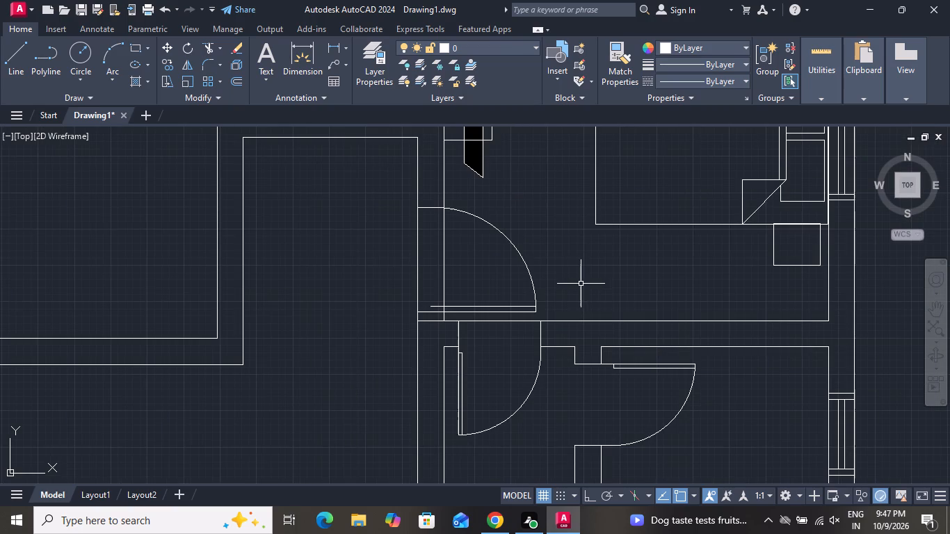
text(tr)
key(space)
key(space)
click(453, 261)
click(392, 254)
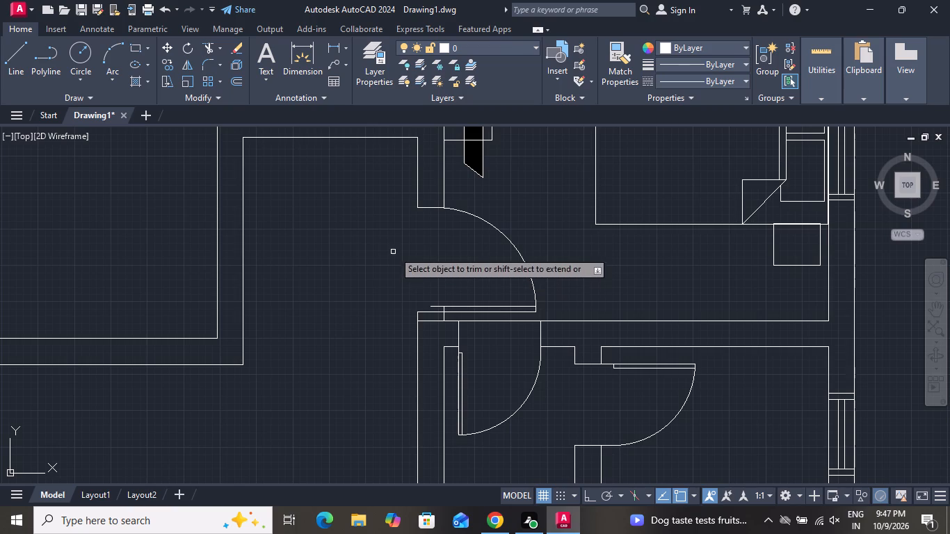
right_click(425, 259)
click(456, 282)
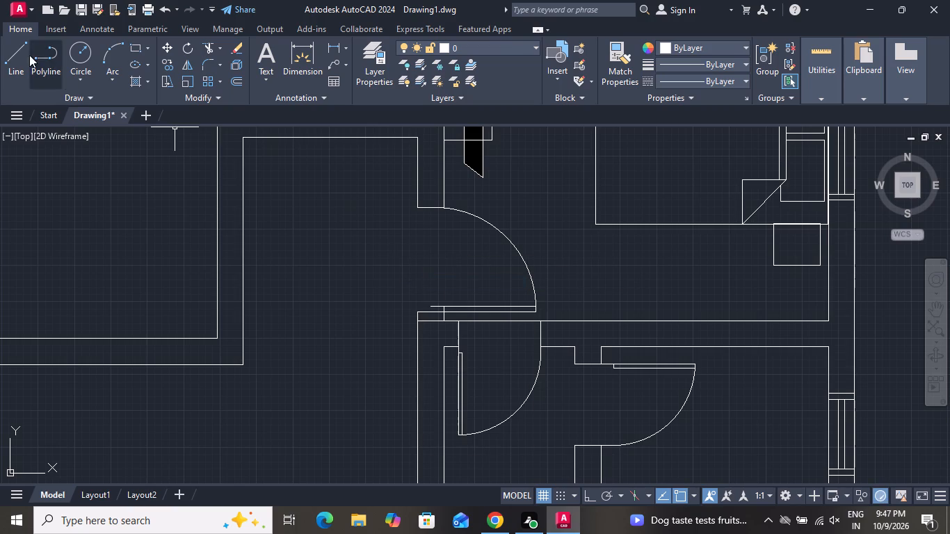
Close the hinge end of the door leaf with a short line joining its two long edges.
click(11, 49)
scroll(397, 320, up, 1)
scroll(455, 306, up, 2)
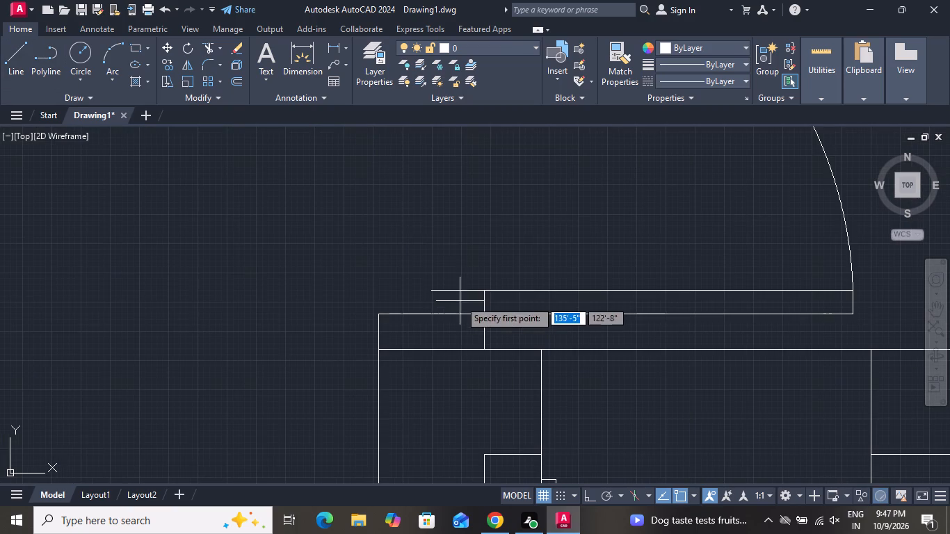
click(433, 291)
click(435, 315)
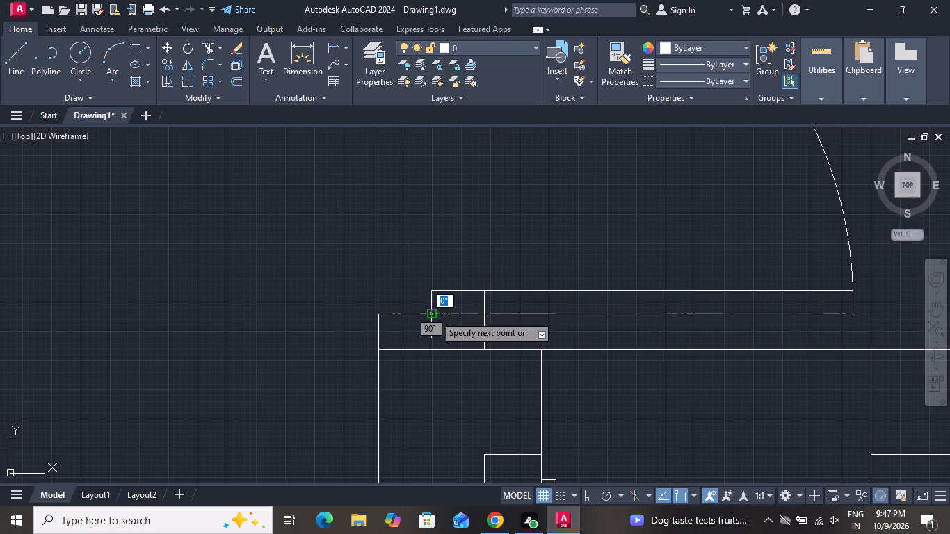
right_click(435, 315)
click(463, 339)
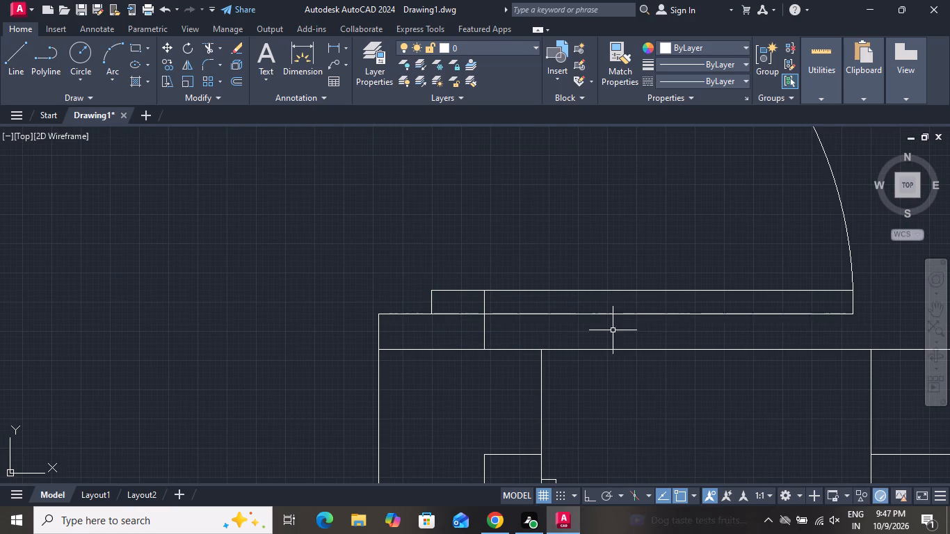
Trim the short line crossing the wall thickness just below the lower door jamb.
key(t)
key(r)
key(space)
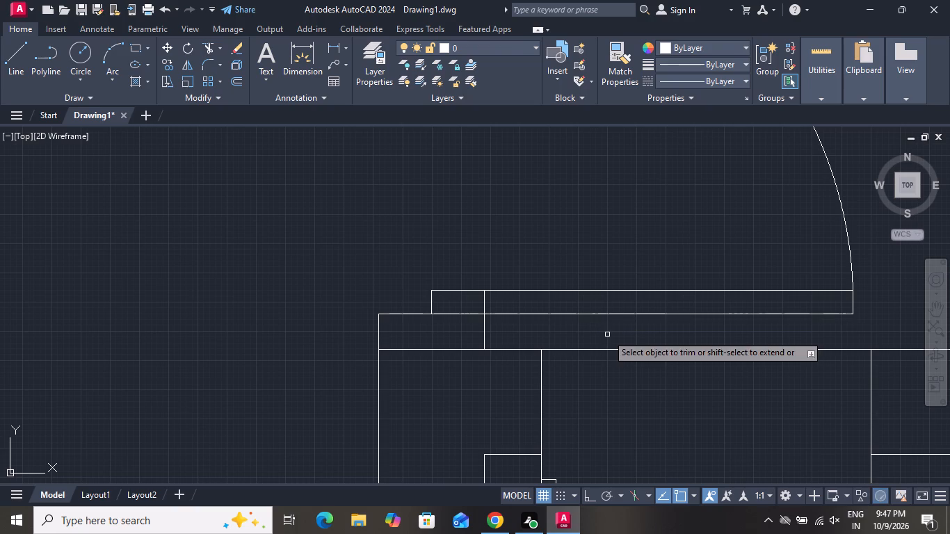
key(space)
click(456, 334)
click(417, 391)
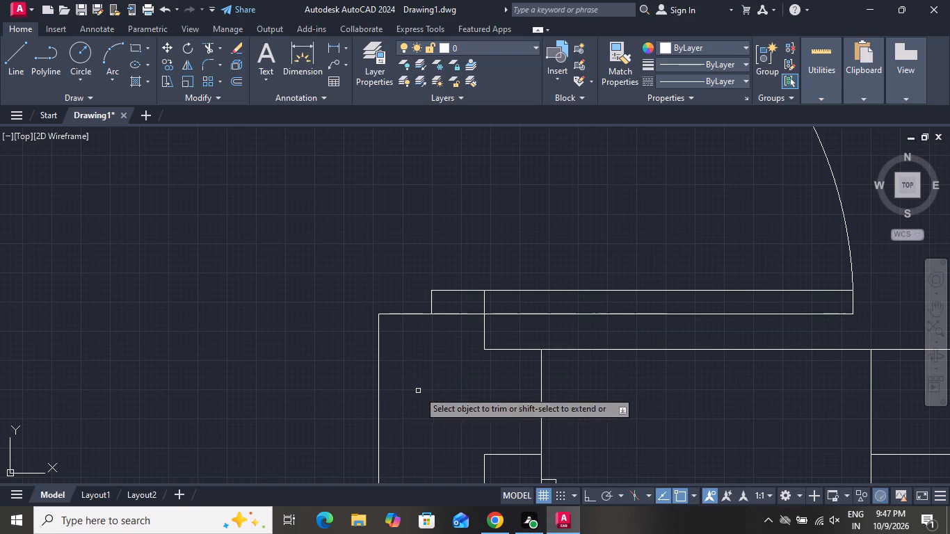
scroll(545, 316, down, 5)
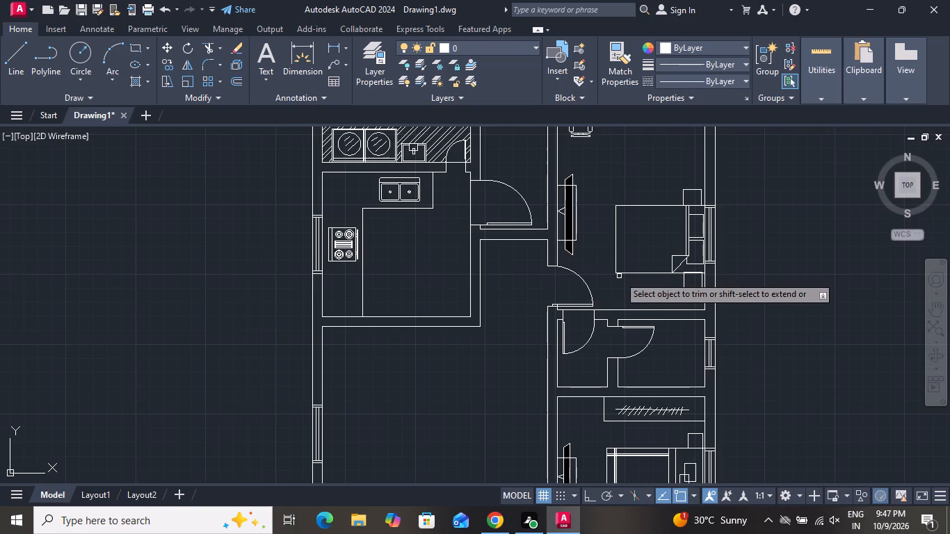
right_click(624, 293)
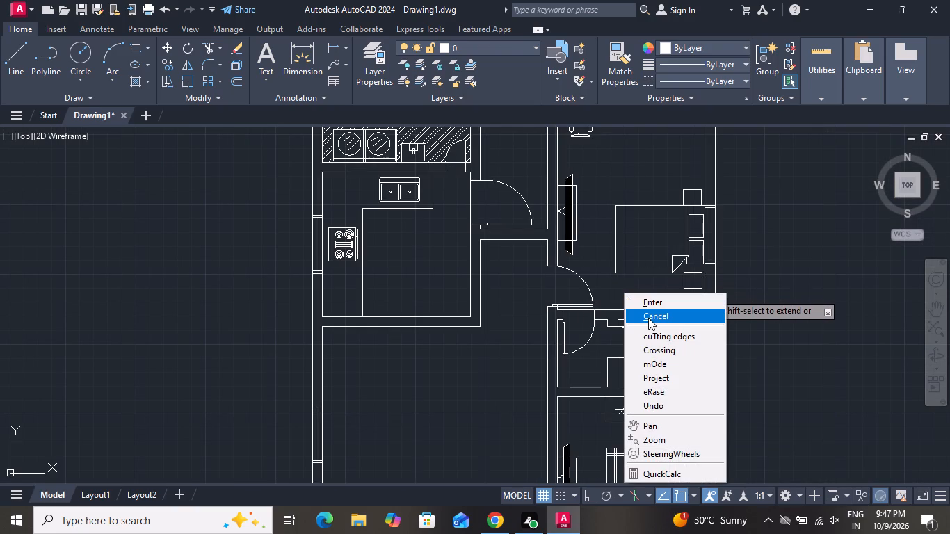
click(648, 318)
Draw a rectangle about 6' by 1' in the large room, along the kitchen wall from its outer corner.
scroll(656, 305, down, 2)
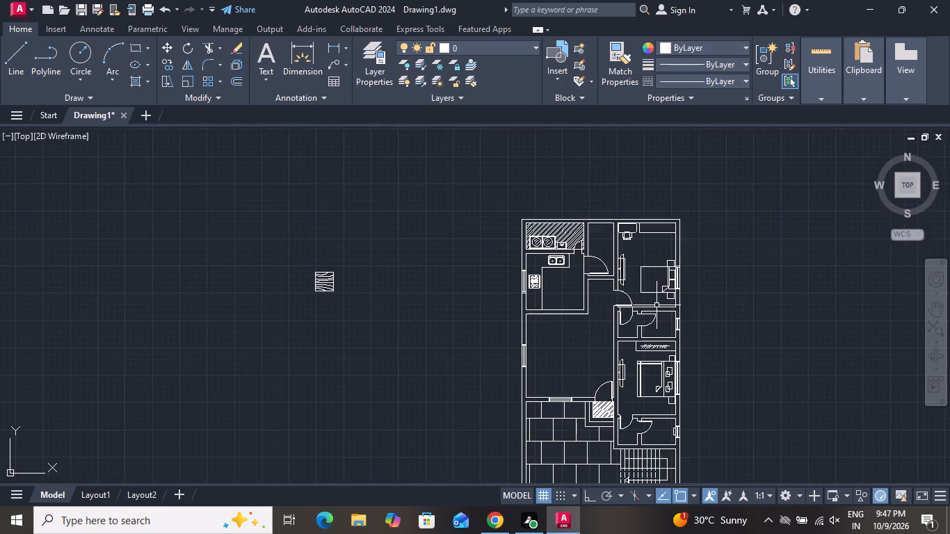
scroll(657, 305, down, 2)
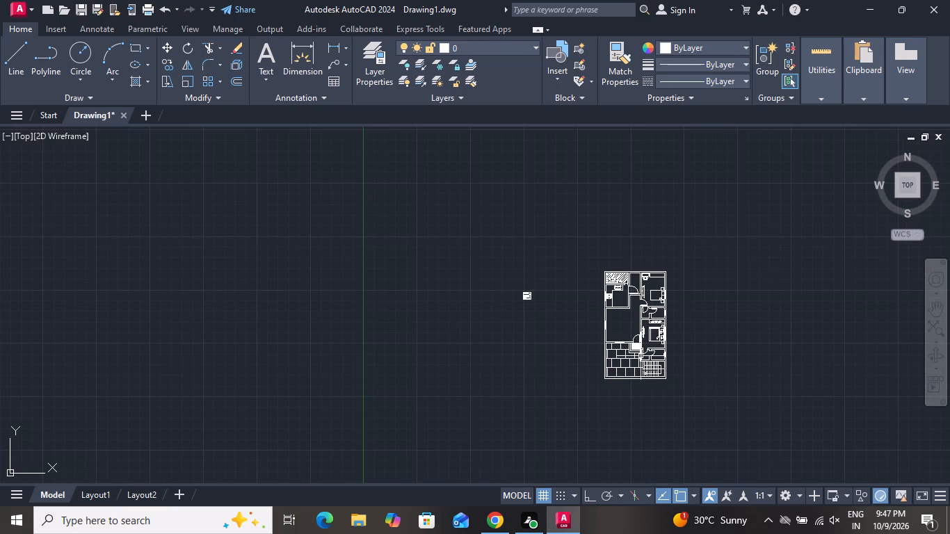
scroll(640, 365, down, 1)
scroll(657, 359, up, 1)
scroll(657, 359, down, 1)
scroll(657, 359, up, 5)
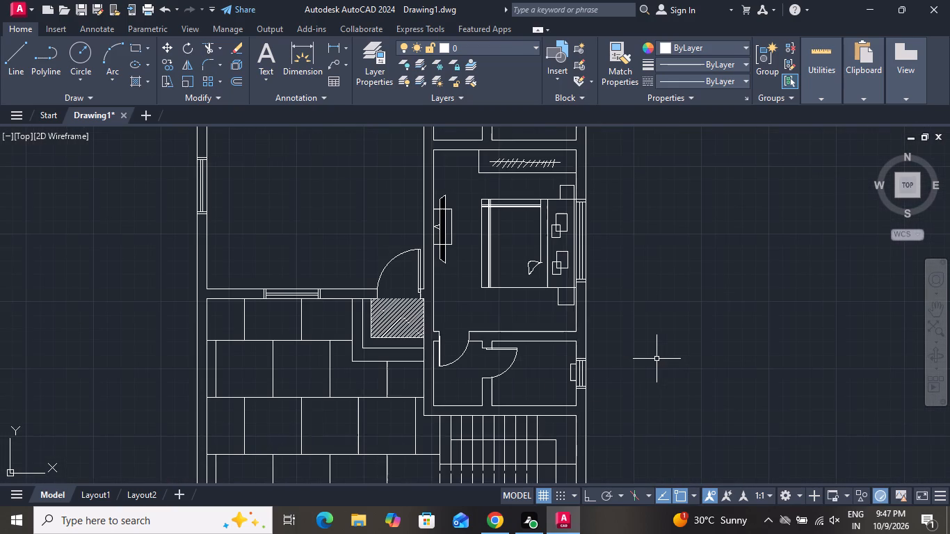
scroll(657, 361, down, 1)
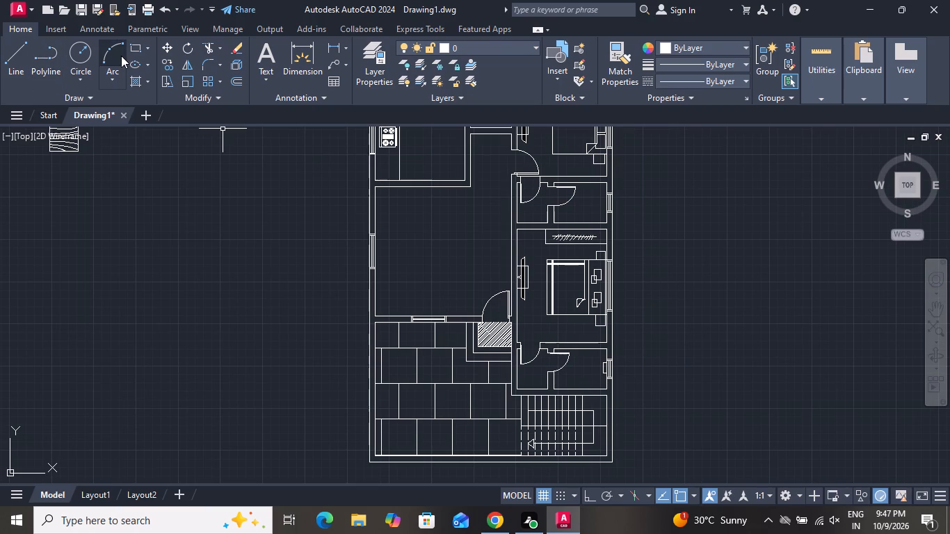
click(128, 51)
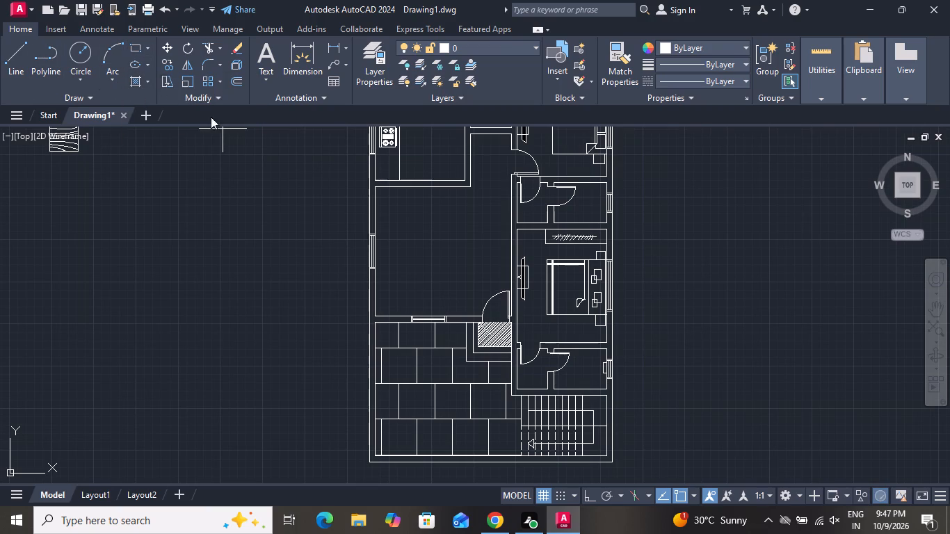
scroll(398, 181, up, 1)
scroll(489, 195, up, 2)
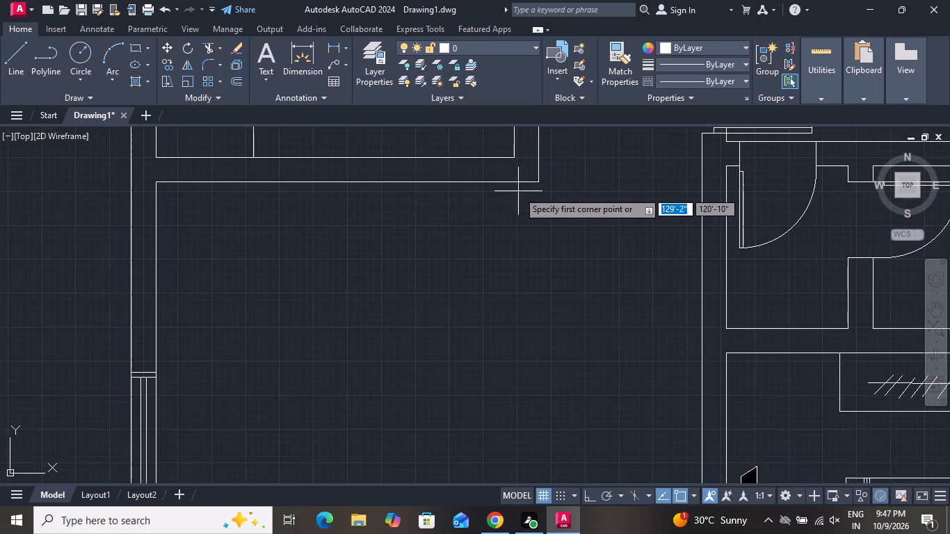
click(540, 183)
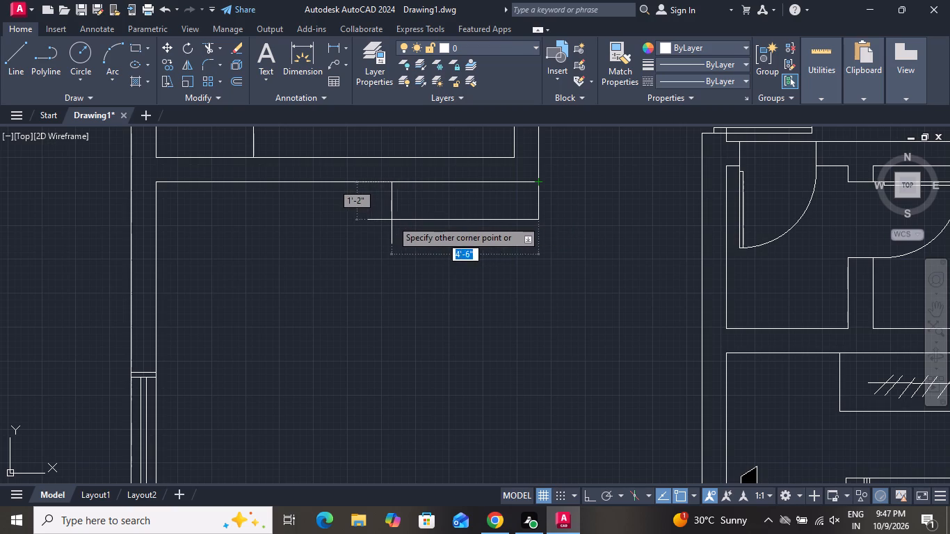
click(342, 215)
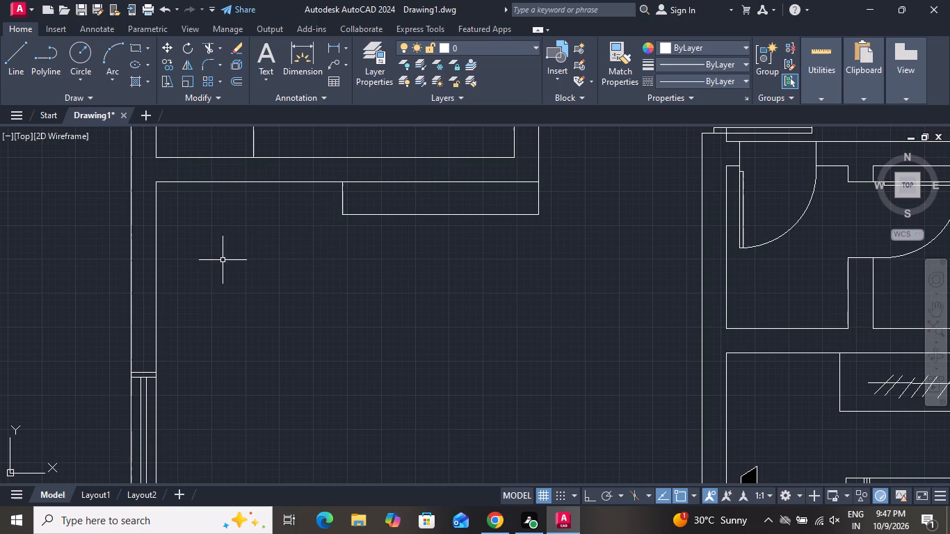
Draw a thin closed four-sided outline with slanted ends inside the new rectangle, its lower edge about 4'-5" long.
click(17, 62)
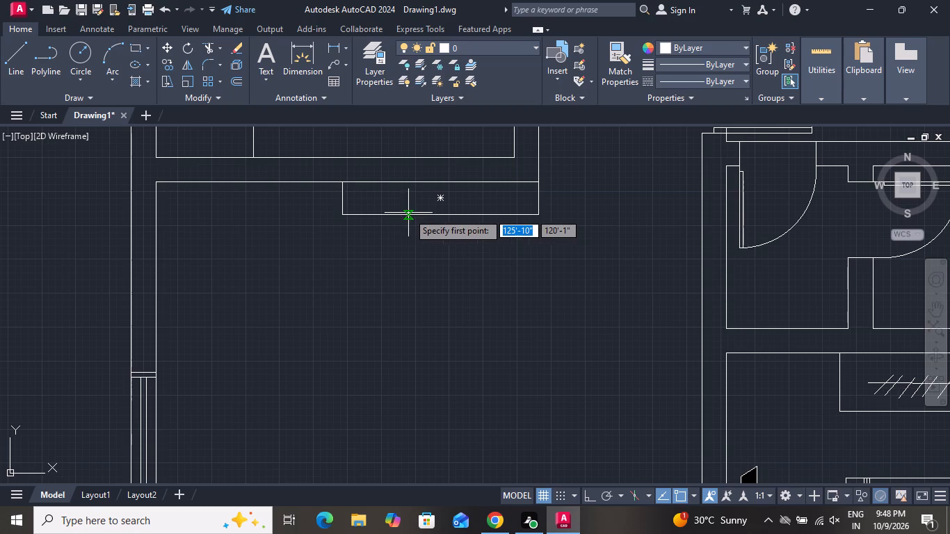
scroll(394, 213, up, 2)
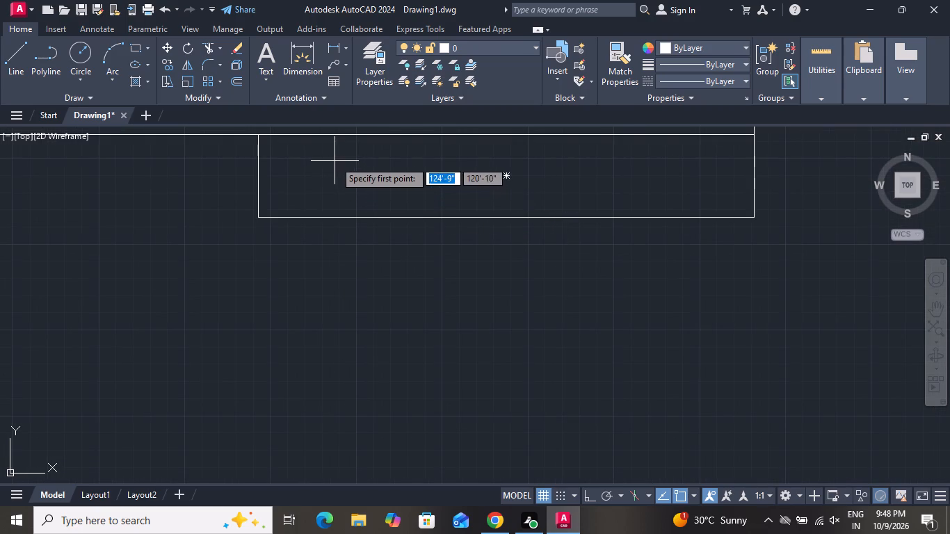
click(335, 161)
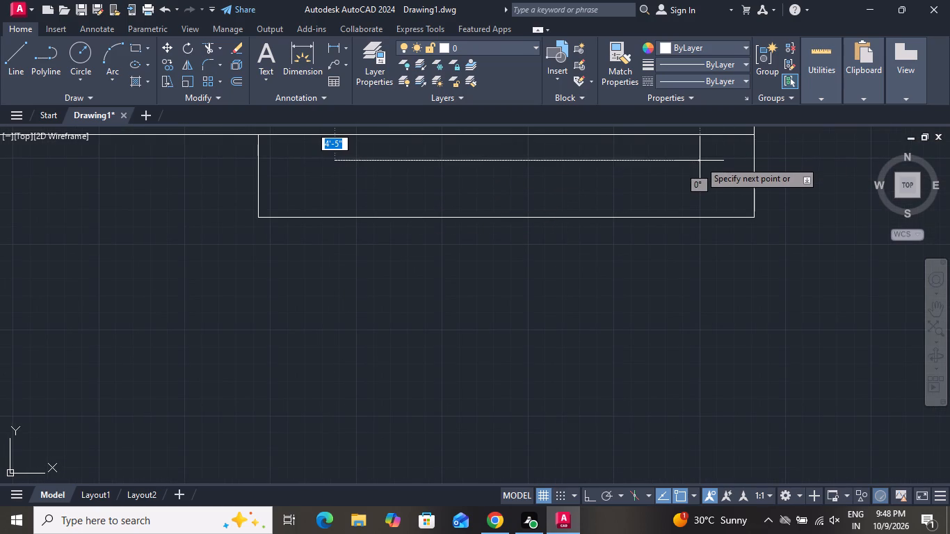
click(699, 161)
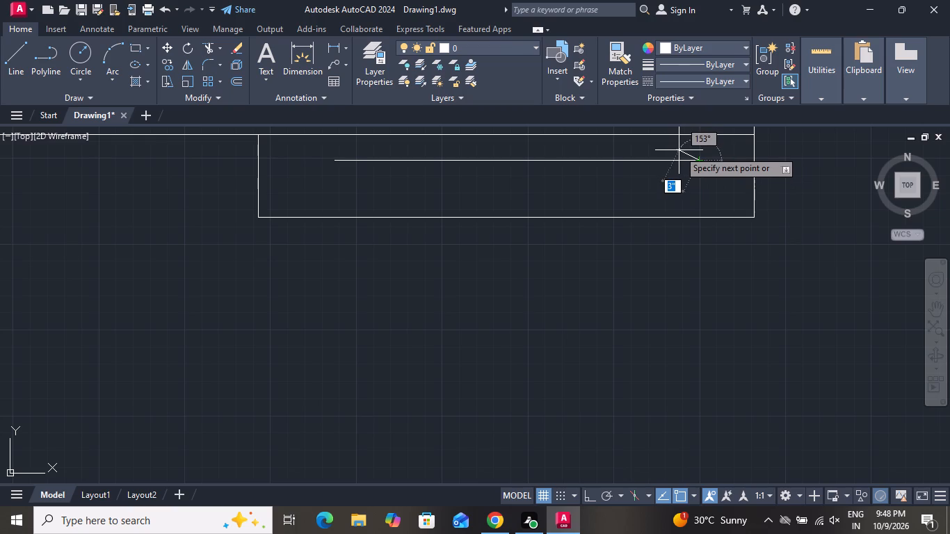
click(681, 153)
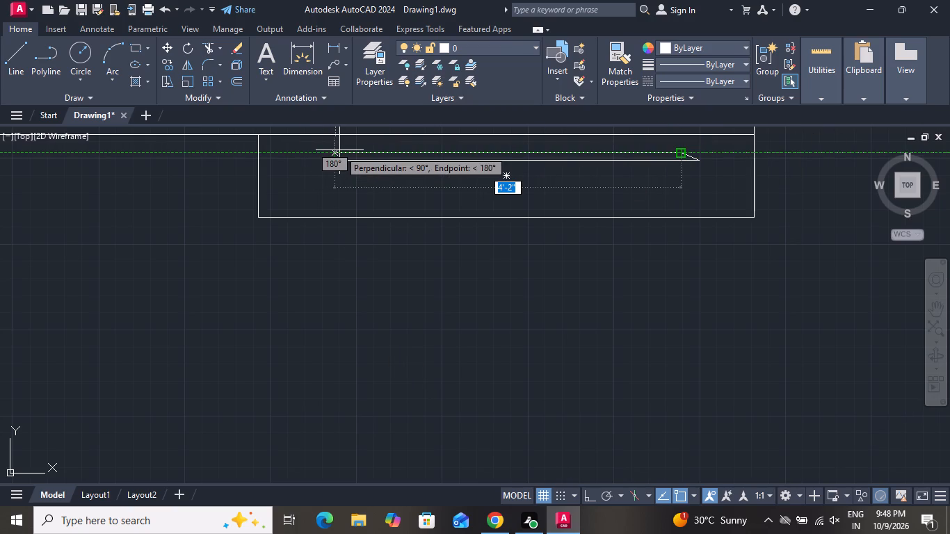
scroll(339, 150, up, 2)
scroll(339, 150, down, 1)
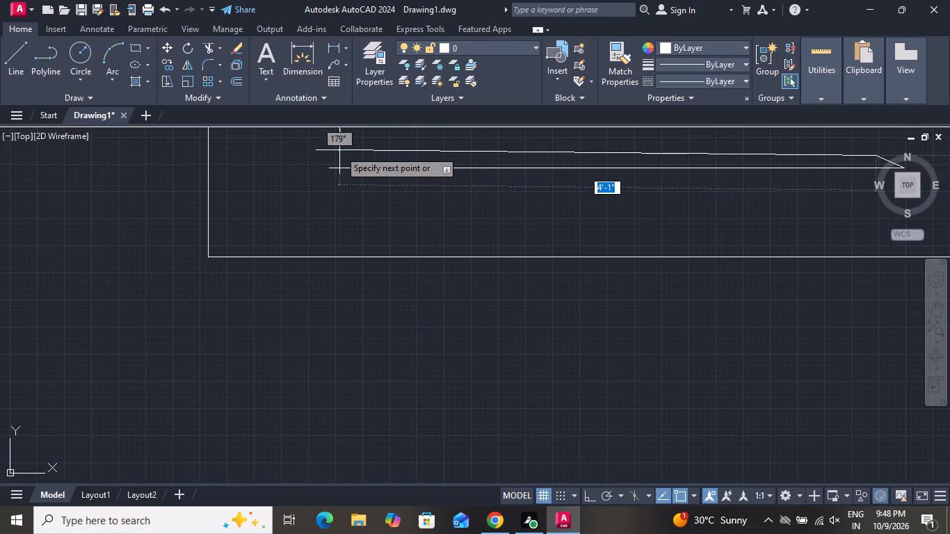
click(339, 152)
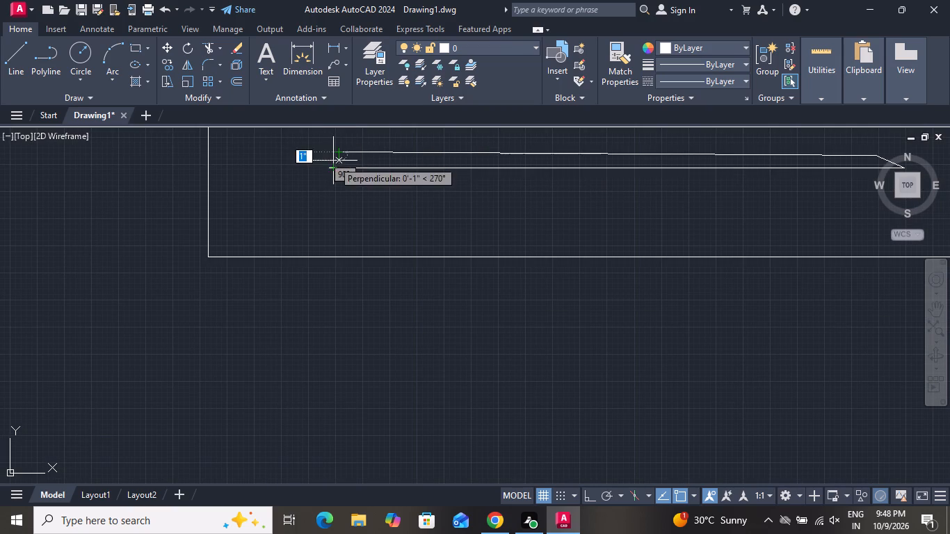
click(324, 170)
right_click(324, 170)
drag(349, 184, 349, 191)
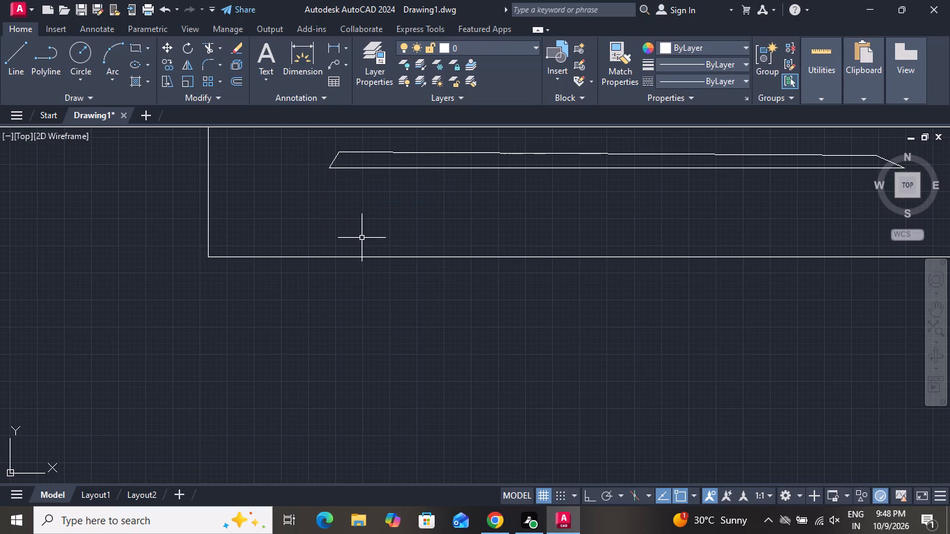
Delete the thin outline's two long edges and its slanted end farther from the kitchen's outer corner.
scroll(364, 286, down, 1)
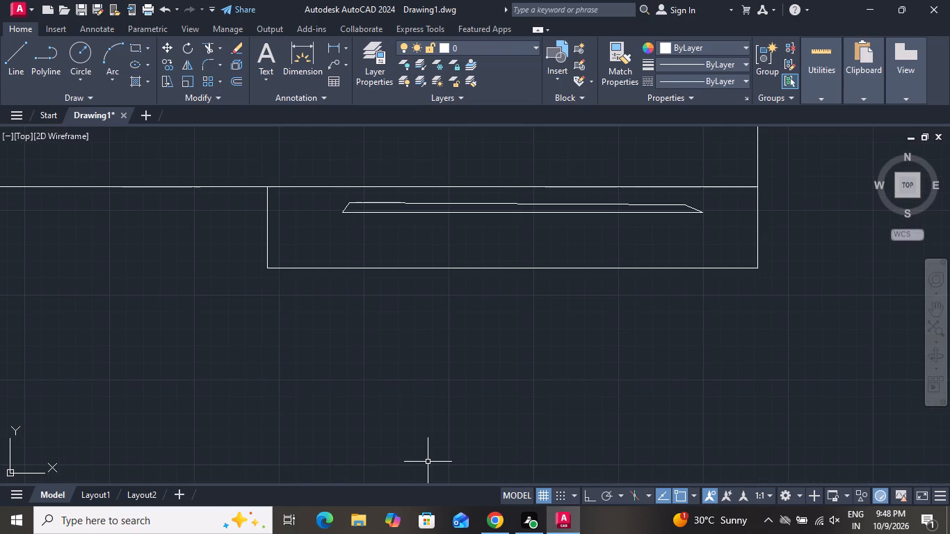
scroll(459, 484, down, 3)
scroll(544, 343, down, 1)
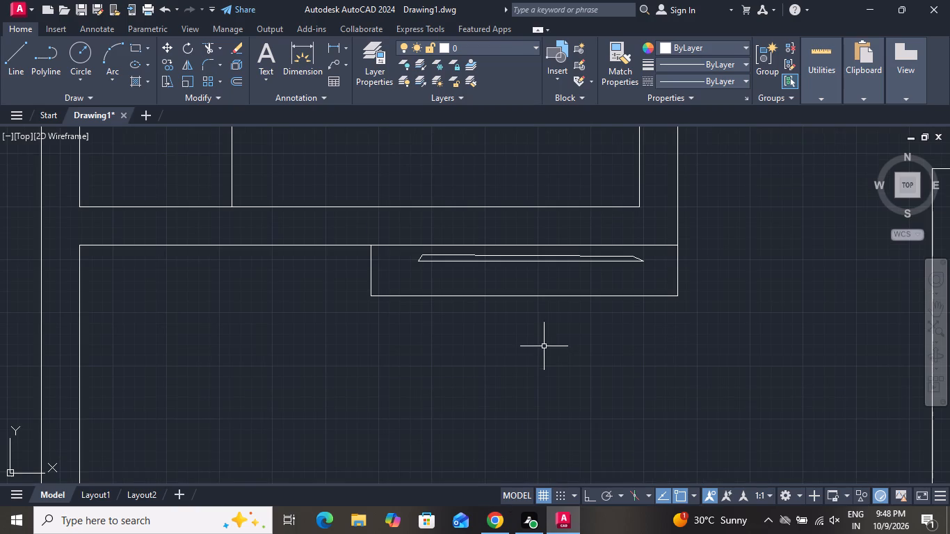
scroll(520, 227, down, 3)
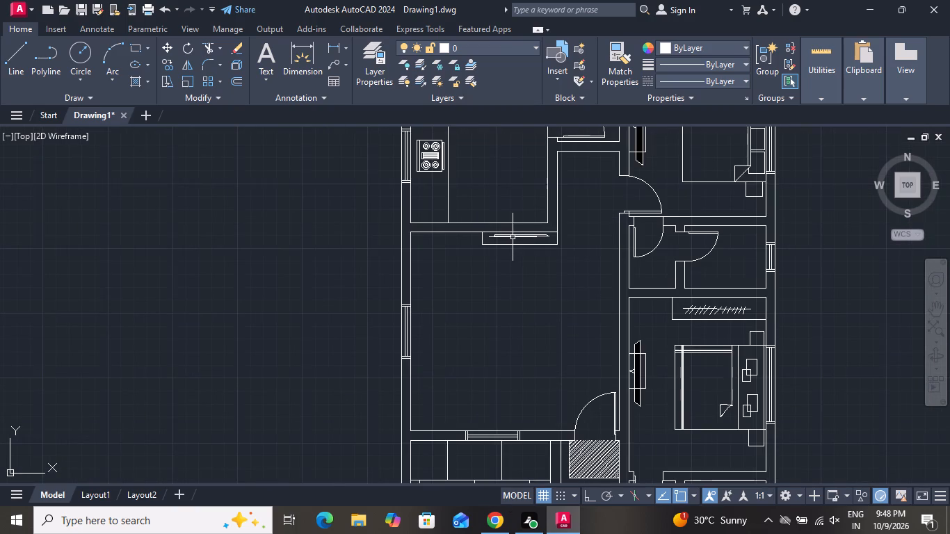
scroll(514, 238, up, 2)
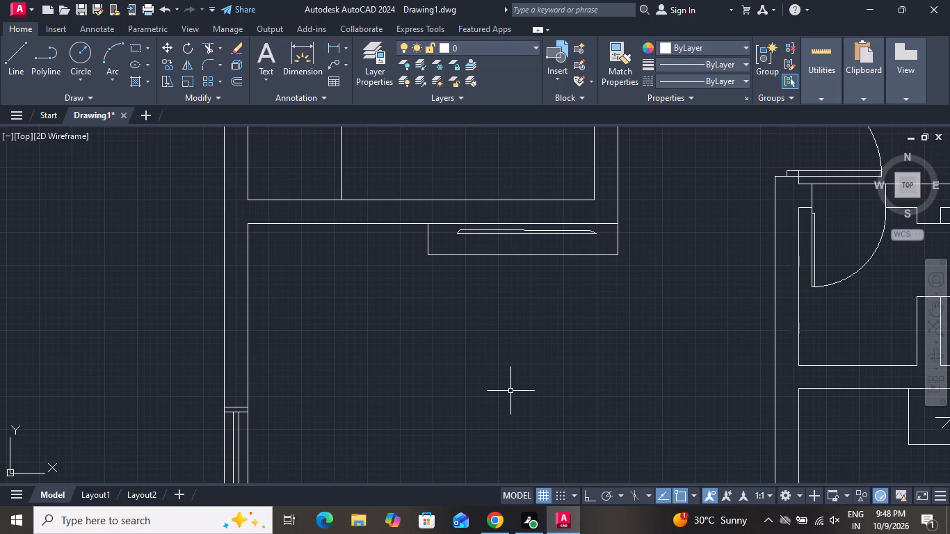
scroll(511, 398, down, 2)
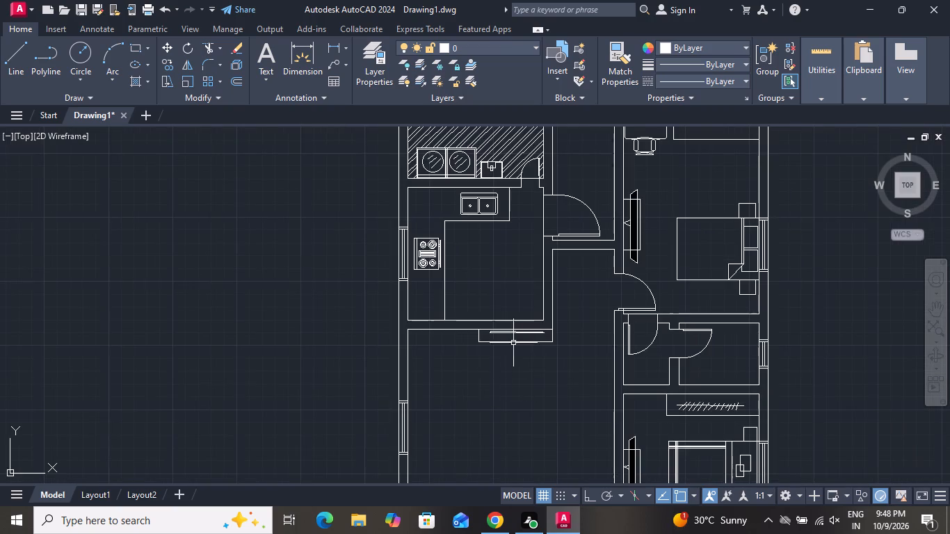
scroll(513, 341, up, 6)
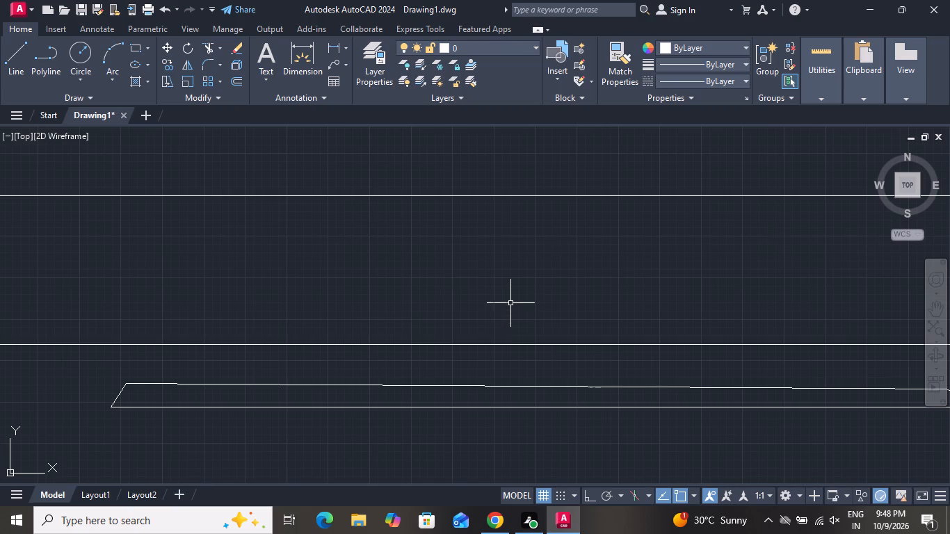
click(503, 376)
click(456, 413)
key(Delete)
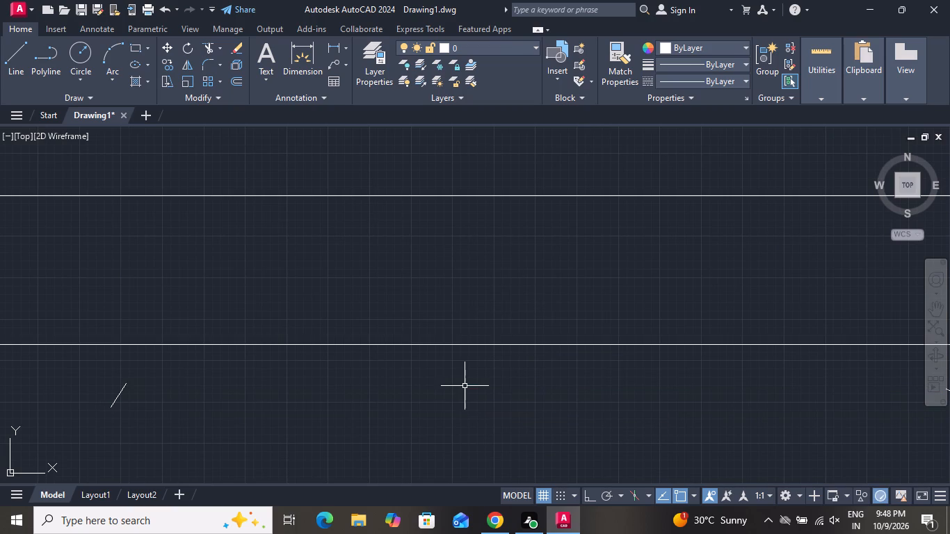
click(162, 380)
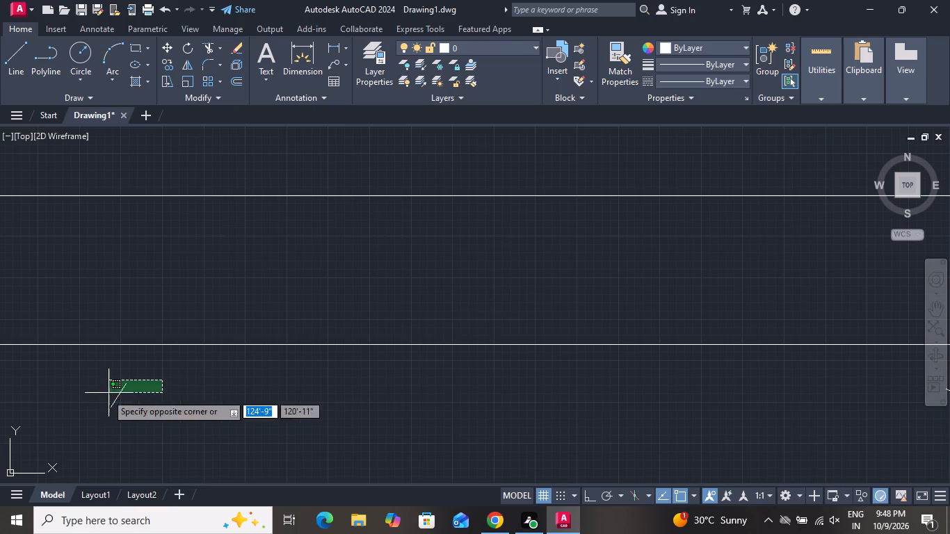
click(92, 409)
key(Delete)
Draw a horizontal line about 4'-3" long inside the TV unit rectangle, starting from the lower endpoint of the remaining slanted end.
scroll(154, 371, down, 3)
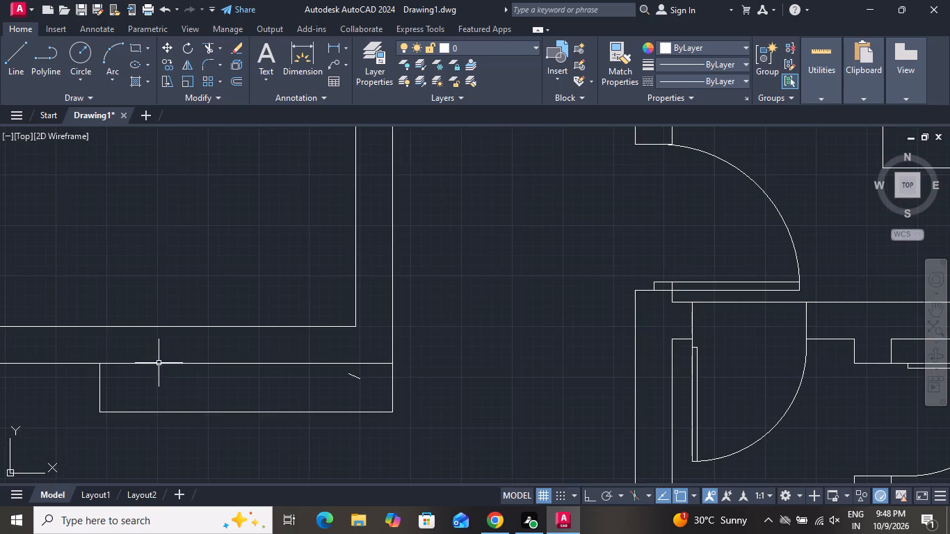
scroll(186, 362, down, 5)
scroll(188, 408, up, 2)
scroll(227, 375, down, 1)
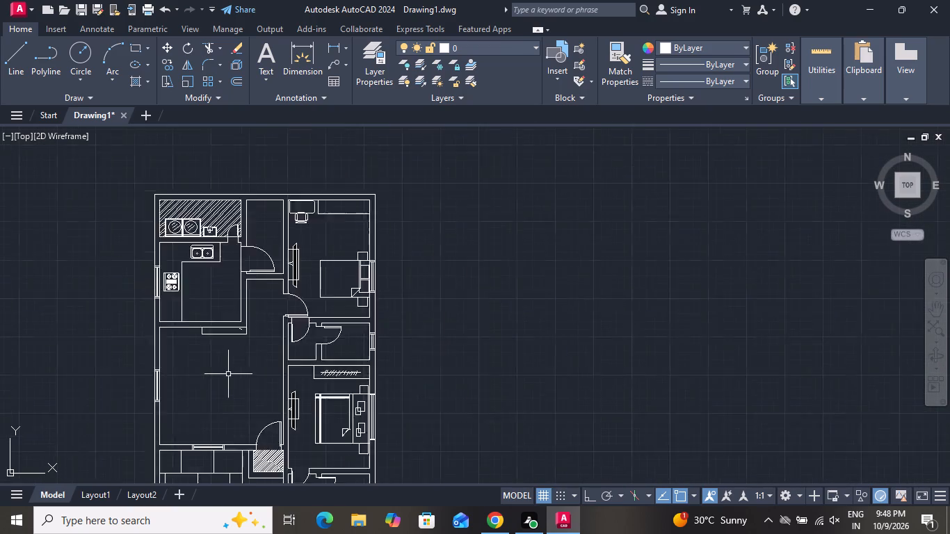
scroll(228, 374, down, 1)
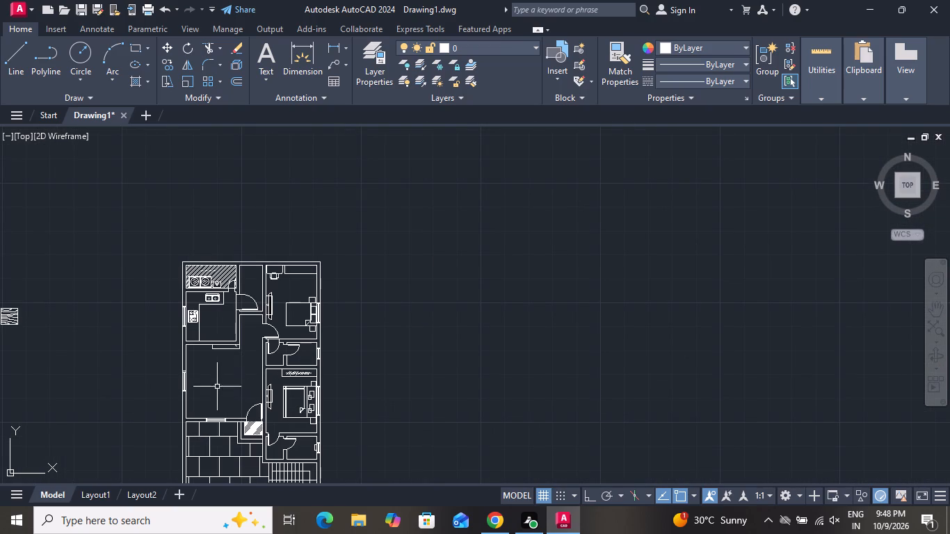
click(20, 51)
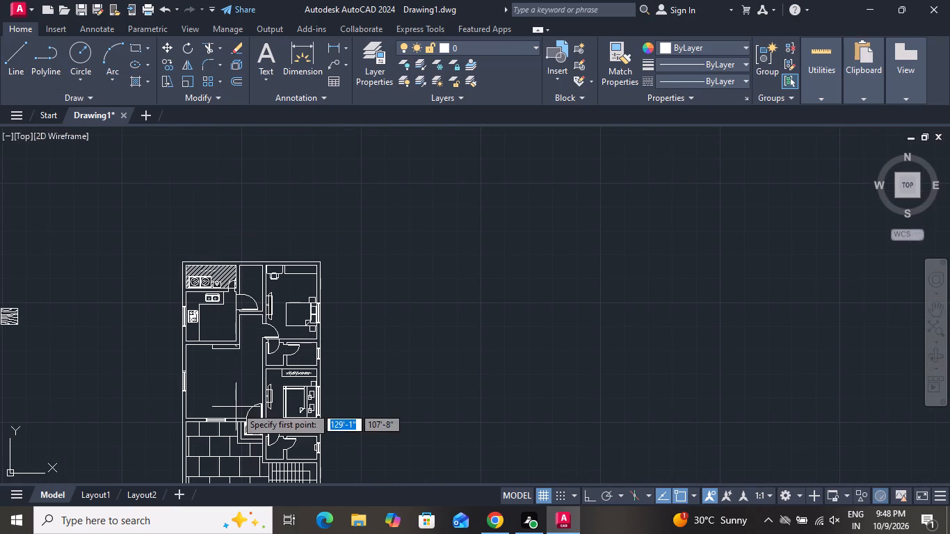
middle_drag(223, 365, 278, 341)
scroll(284, 321, up, 1)
scroll(284, 321, down, 1)
scroll(284, 321, up, 4)
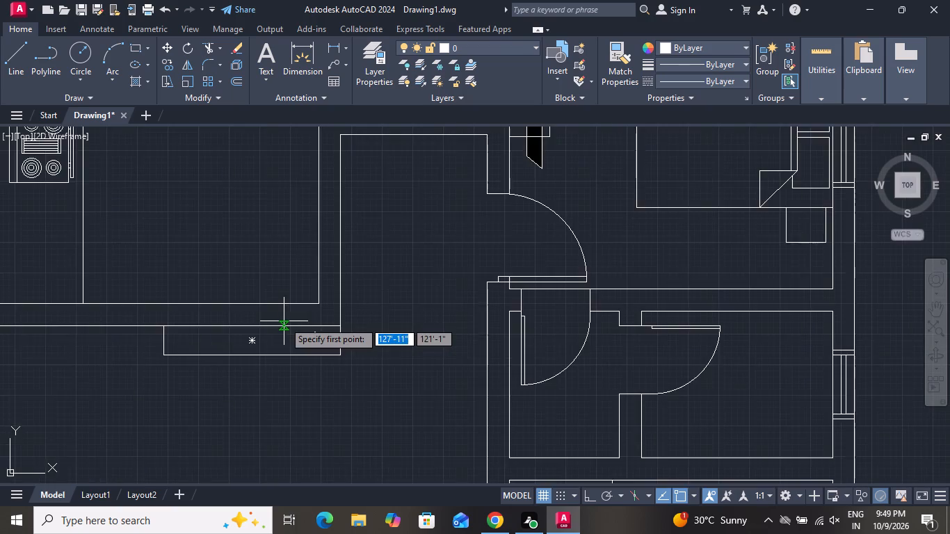
scroll(282, 323, up, 2)
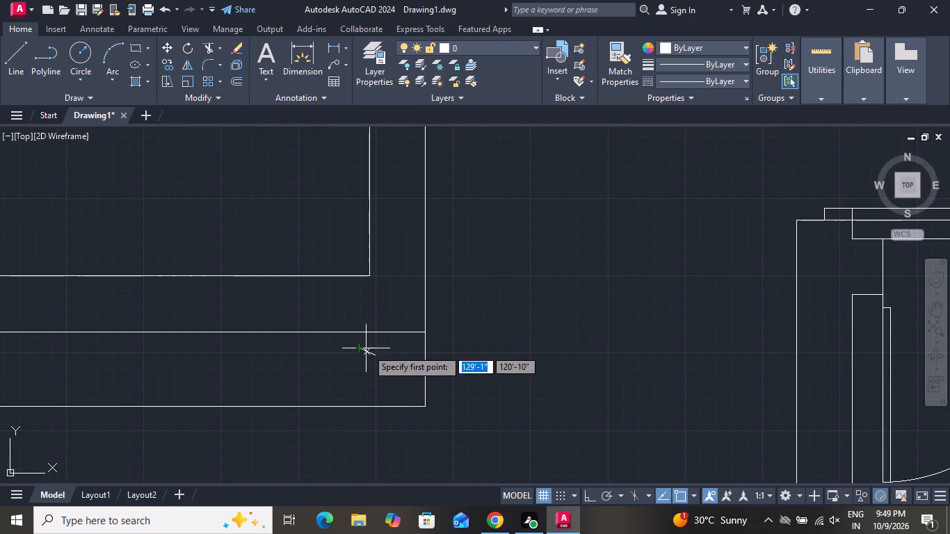
click(373, 355)
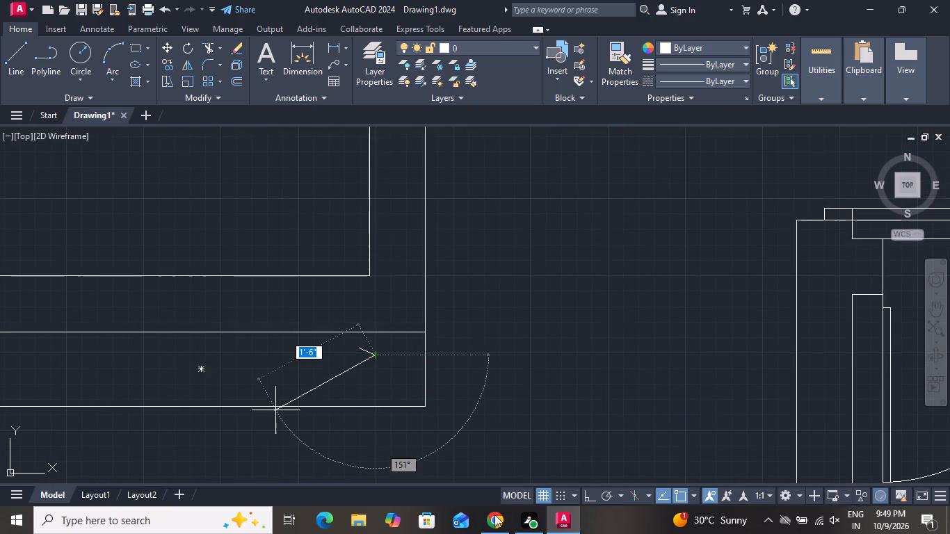
click(583, 494)
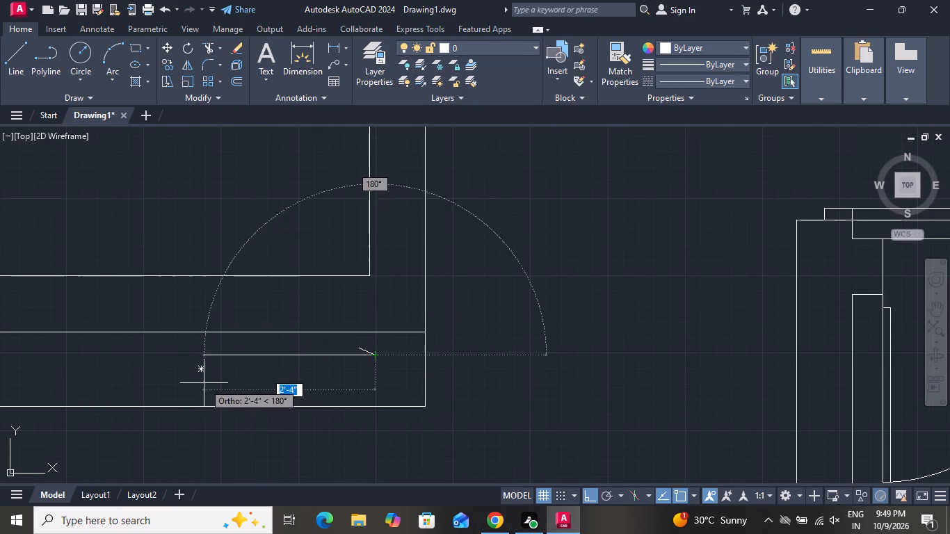
scroll(204, 383, down, 3)
scroll(145, 377, up, 3)
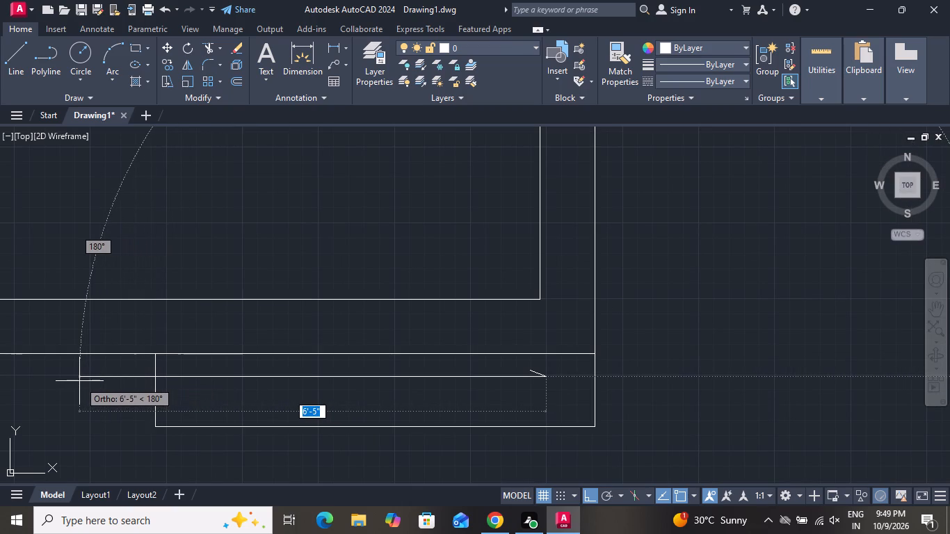
click(237, 387)
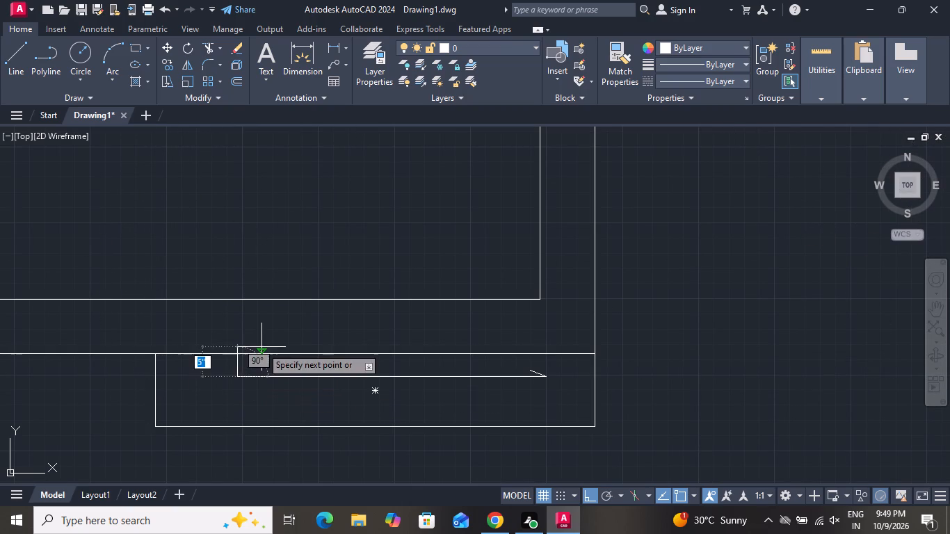
Close the thin outline with a slanted end about 1" long and an upper edge about 3'-11" long to the existing slant.
scroll(245, 359, up, 2)
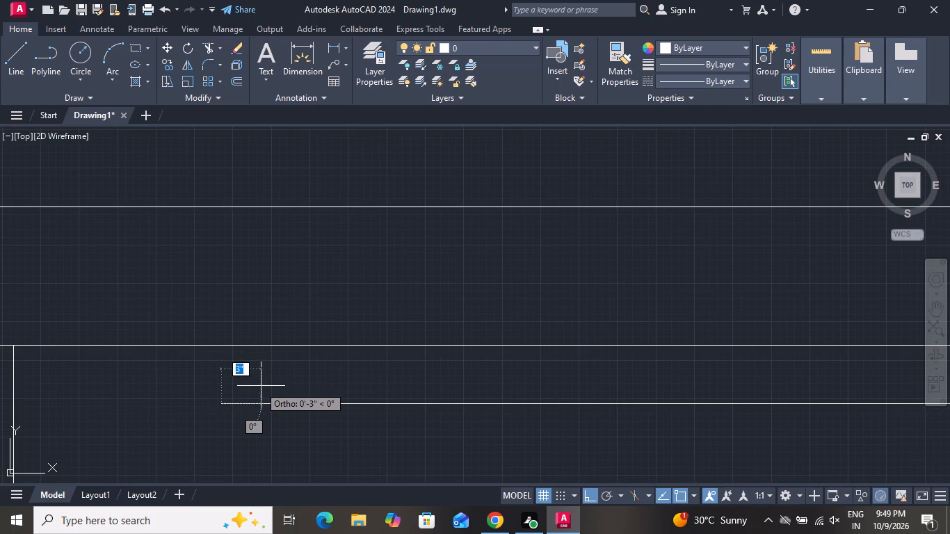
click(586, 496)
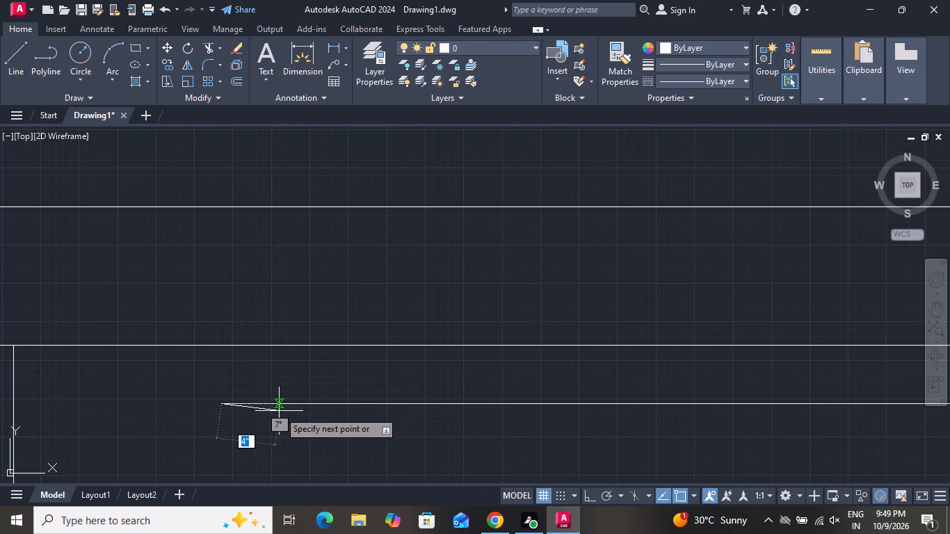
scroll(265, 420, up, 2)
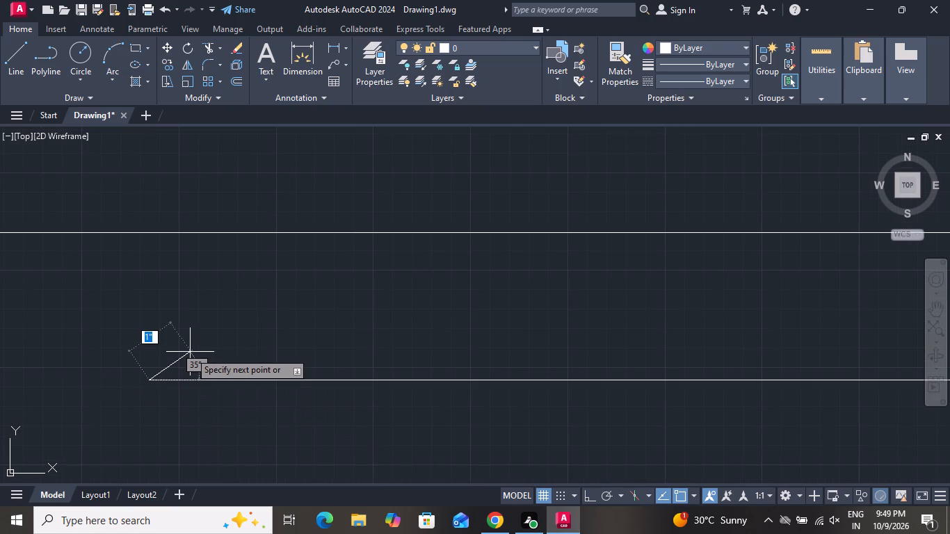
click(190, 352)
scroll(417, 332, down, 5)
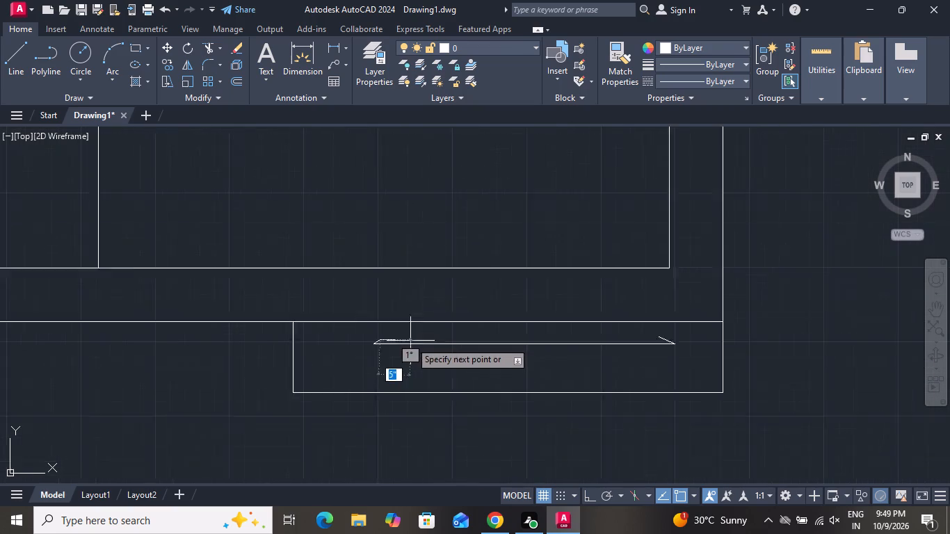
scroll(564, 334, up, 3)
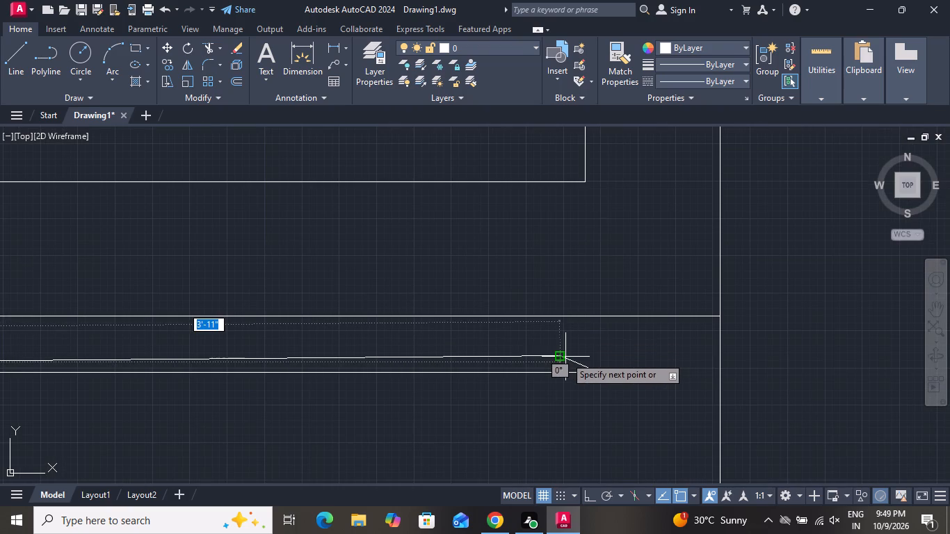
click(565, 357)
right_click(565, 357)
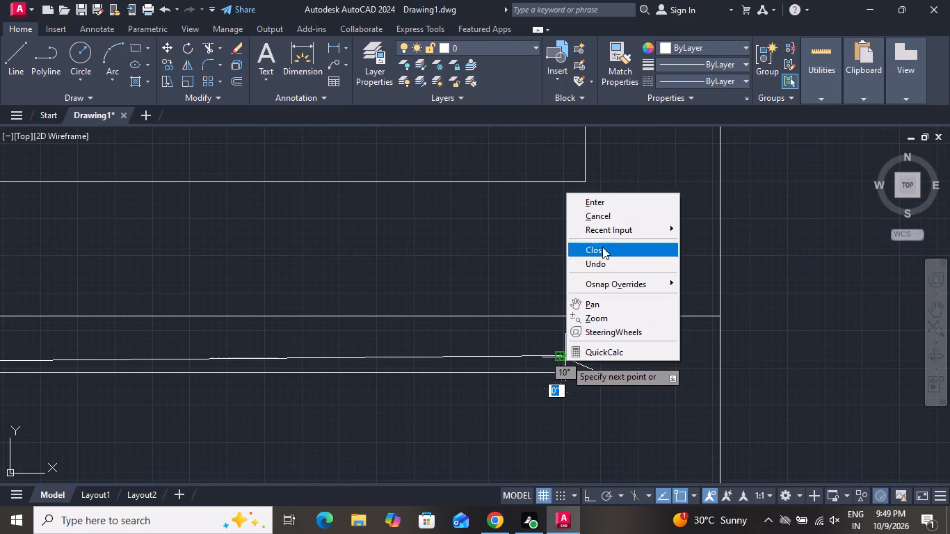
click(606, 217)
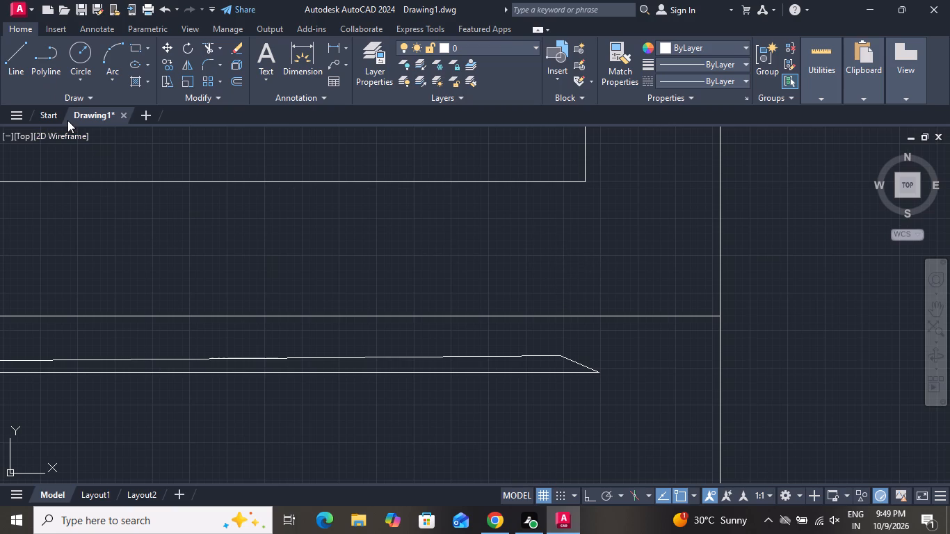
Fill the TV unit rectangle around the thin outline with a solid hatch in colour 0,0,0.
click(136, 85)
click(136, 67)
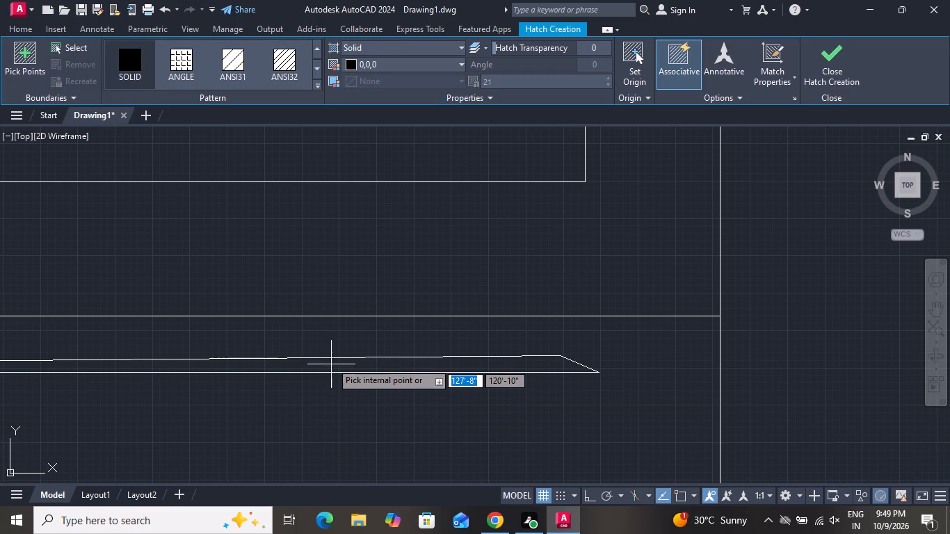
click(331, 364)
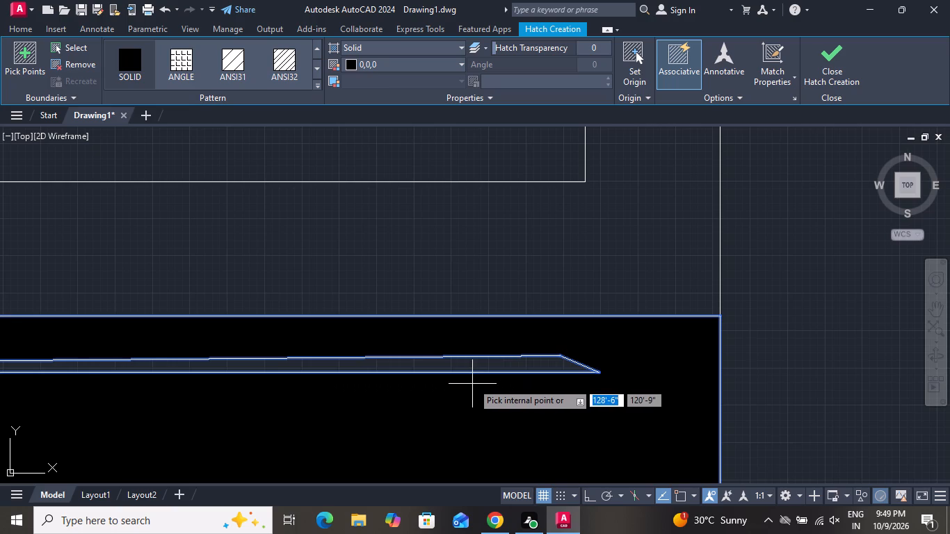
key(ctrl+z)
click(465, 364)
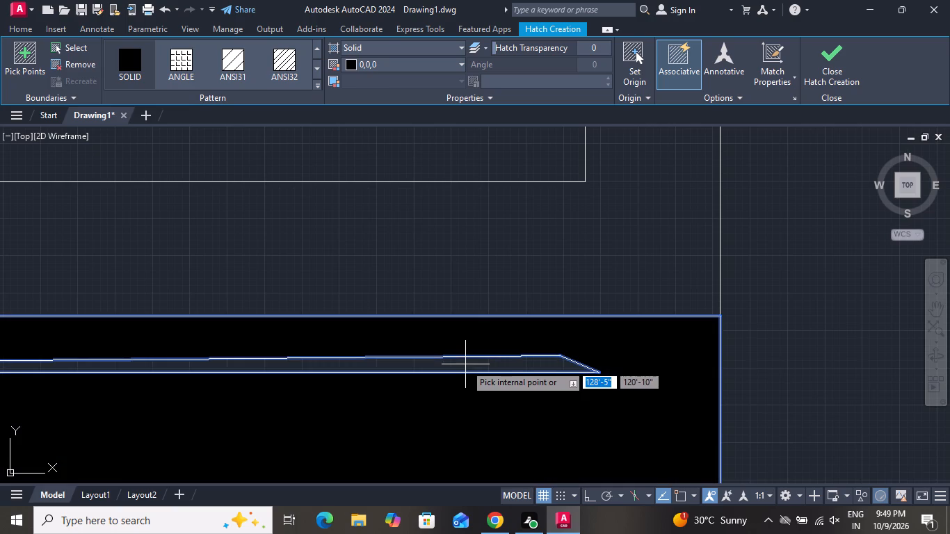
scroll(501, 357, down, 3)
key(ctrl+z)
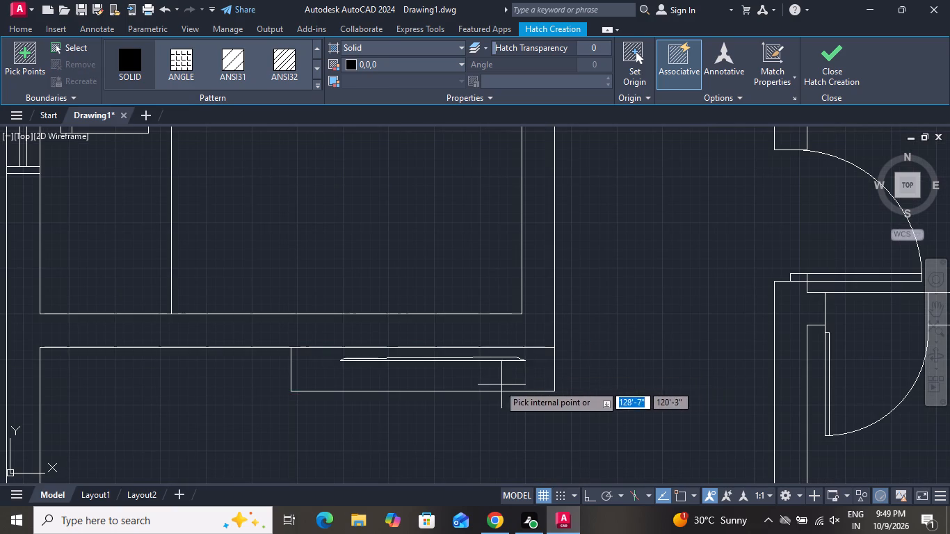
scroll(402, 373, up, 2)
scroll(402, 373, down, 1)
scroll(330, 355, up, 3)
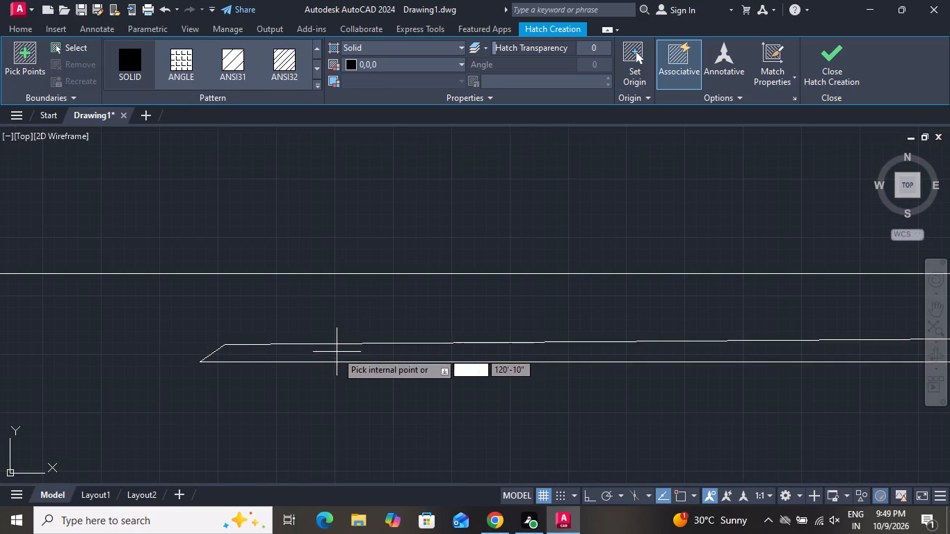
click(324, 348)
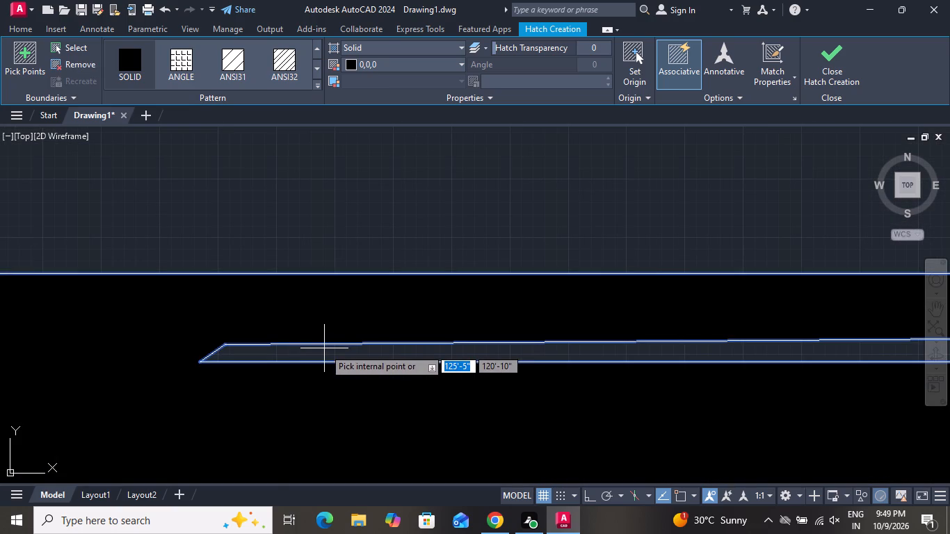
key(ctrl+z)
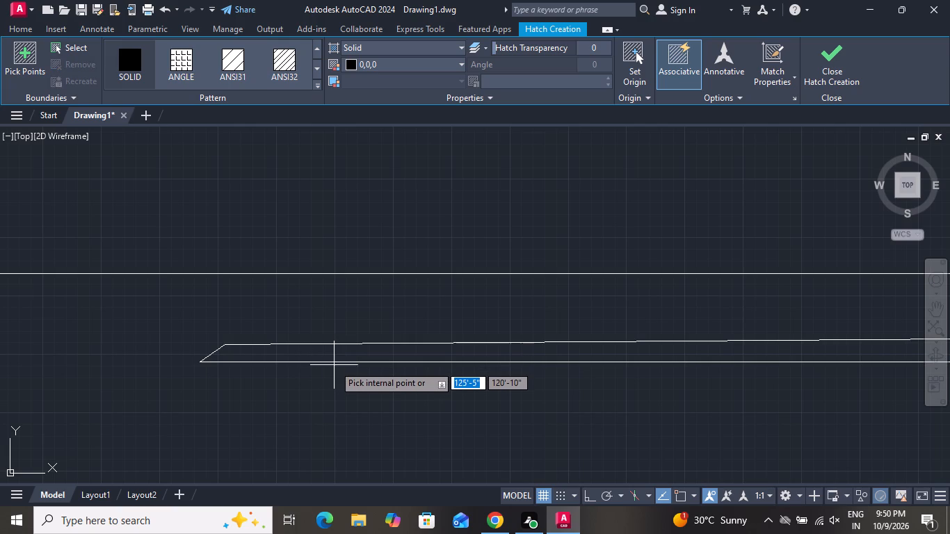
scroll(345, 351, down, 2)
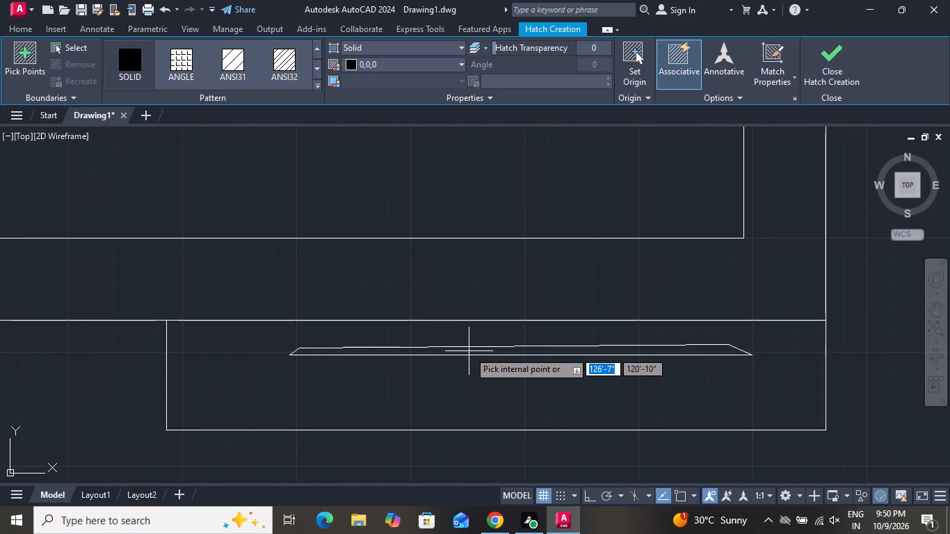
scroll(469, 351, down, 2)
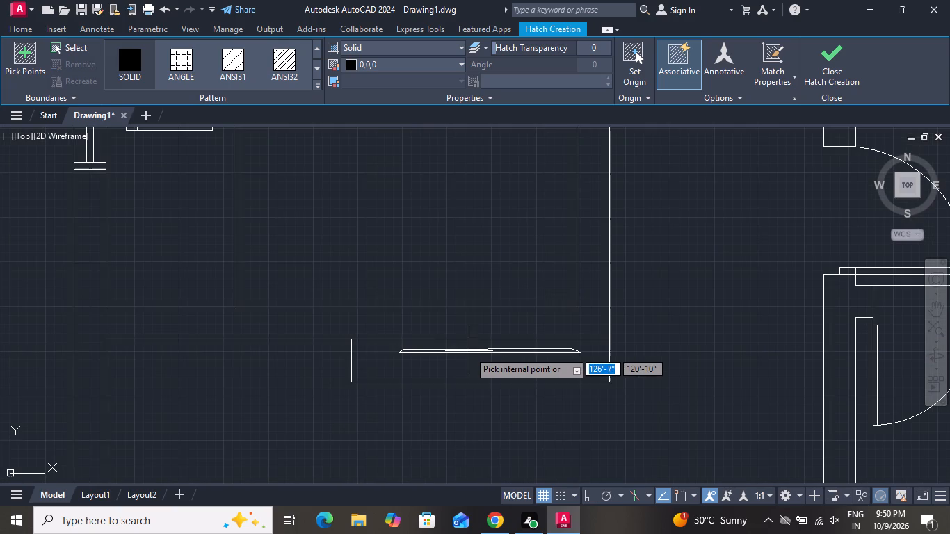
click(469, 351)
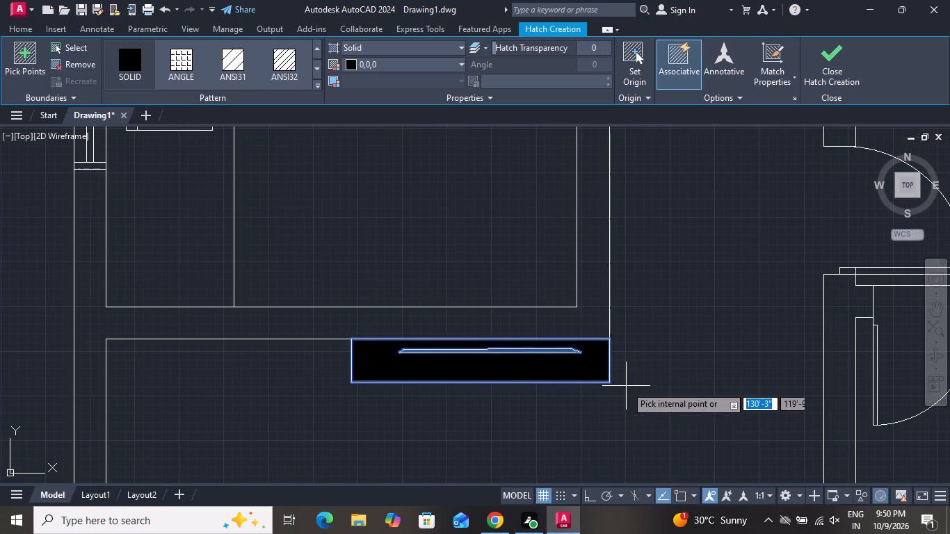
scroll(625, 364, down, 3)
key(Escape)
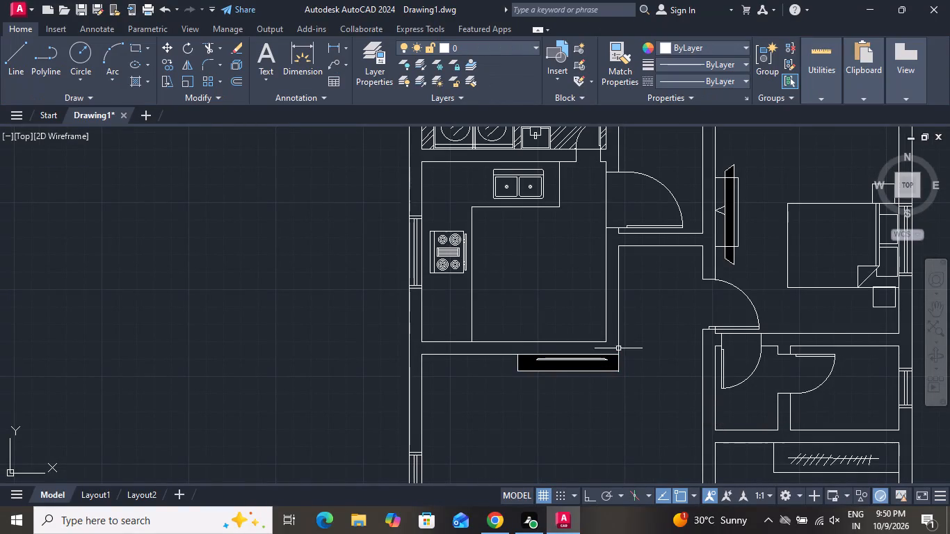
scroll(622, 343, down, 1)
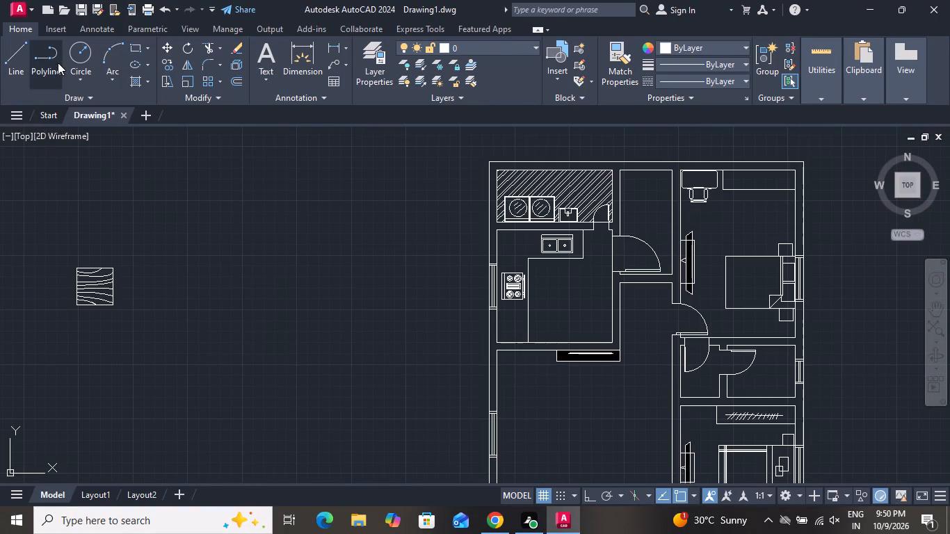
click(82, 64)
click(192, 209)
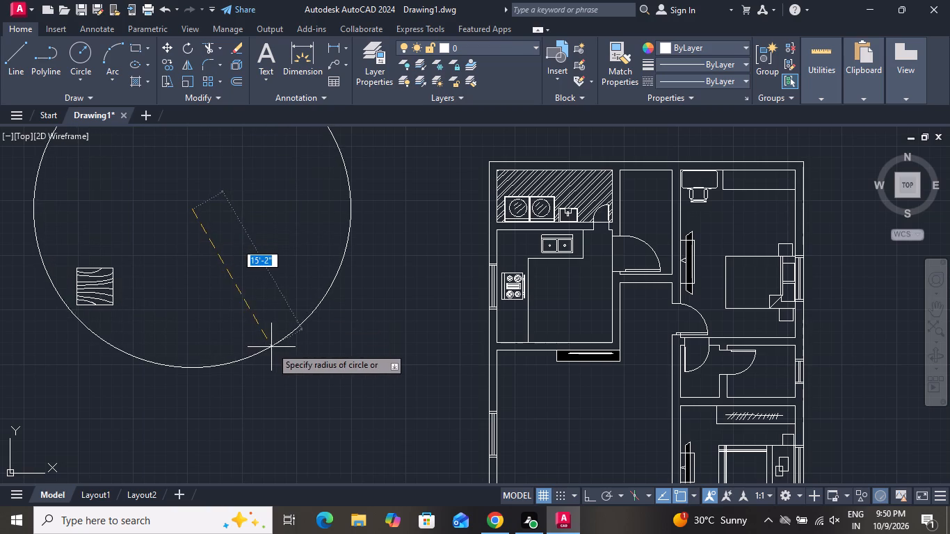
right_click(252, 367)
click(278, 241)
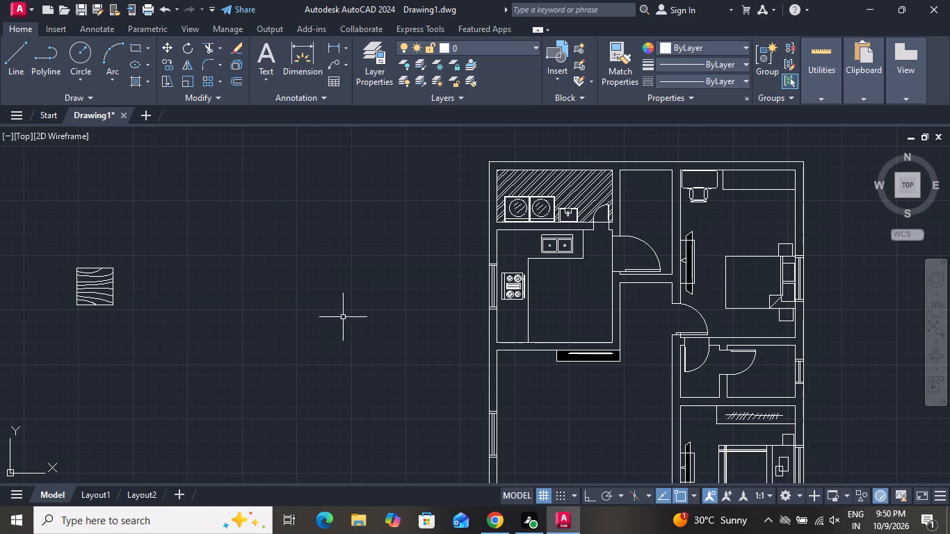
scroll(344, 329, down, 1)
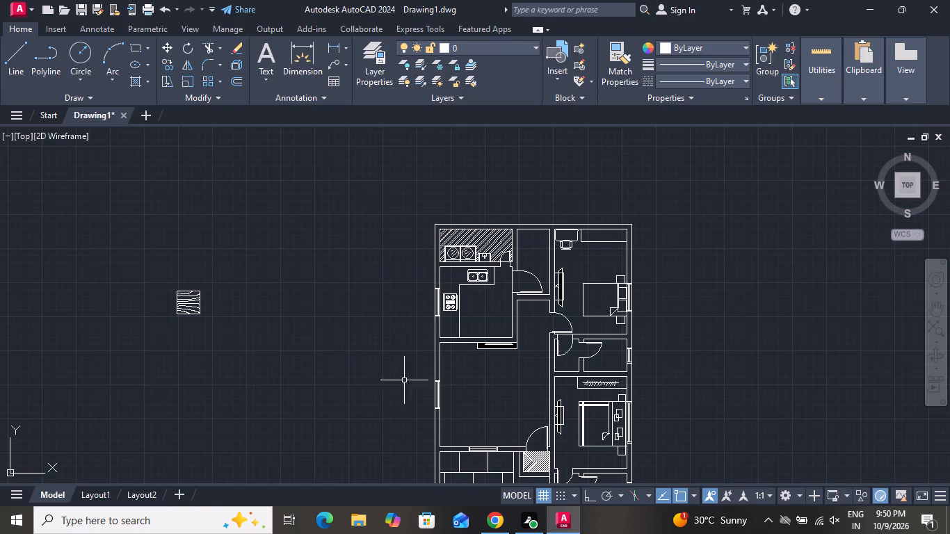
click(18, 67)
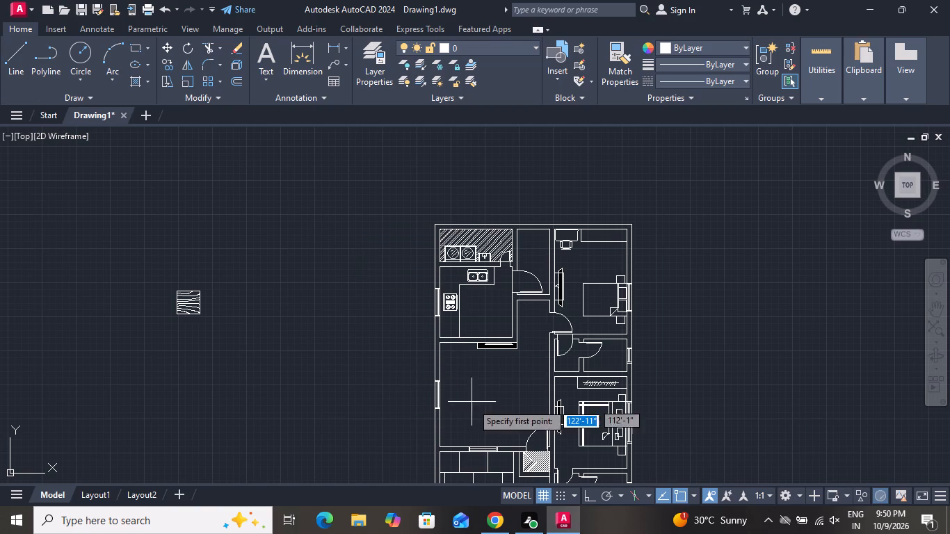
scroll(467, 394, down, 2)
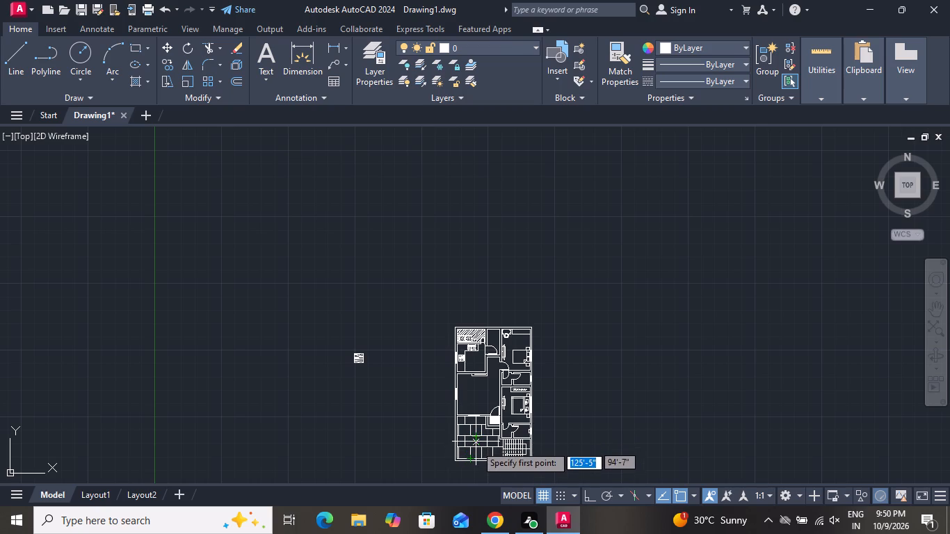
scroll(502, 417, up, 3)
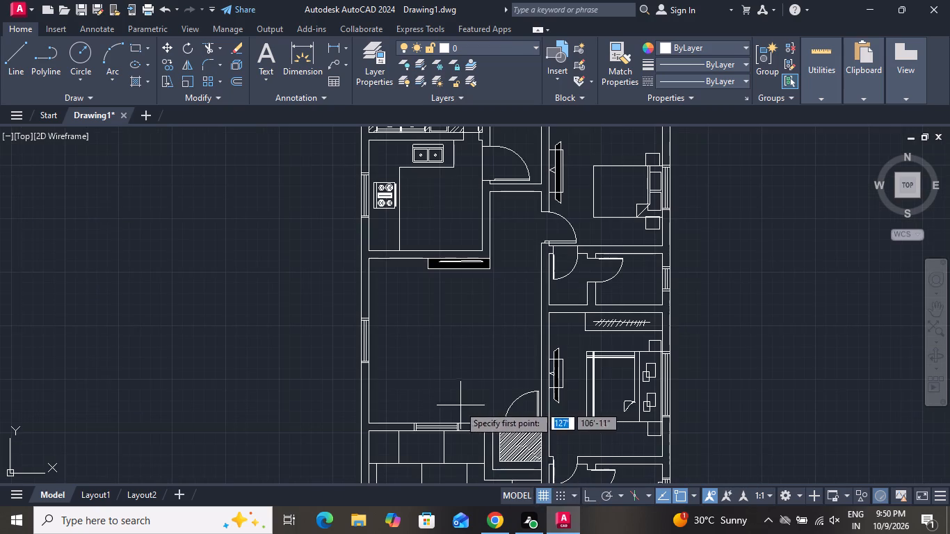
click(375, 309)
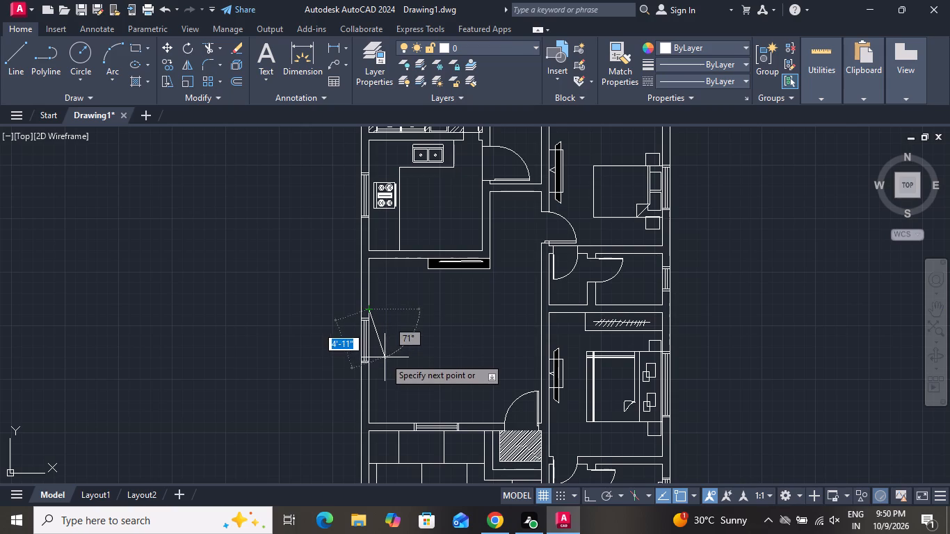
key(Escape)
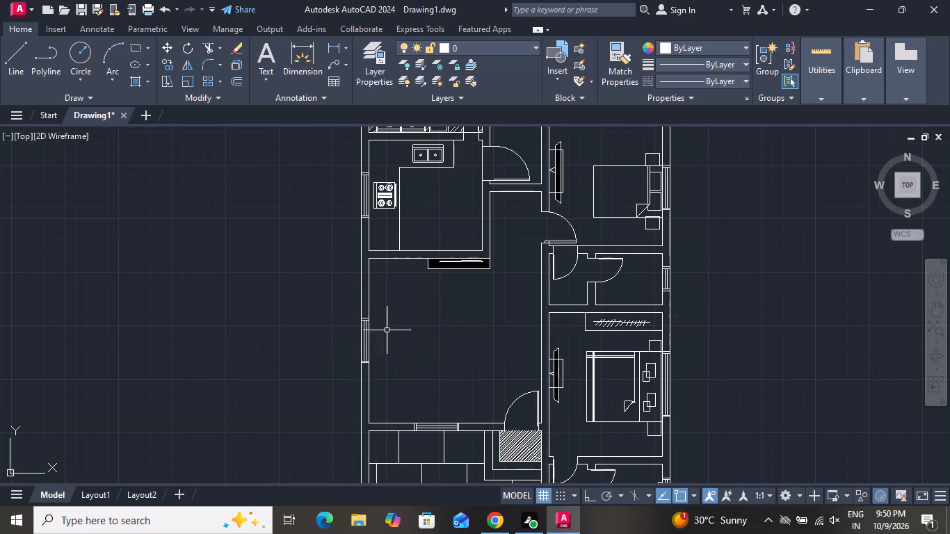
Draw a rectangle about 1'-11" by 8'-1" in the large room against the outer wall, alongside the window.
click(137, 46)
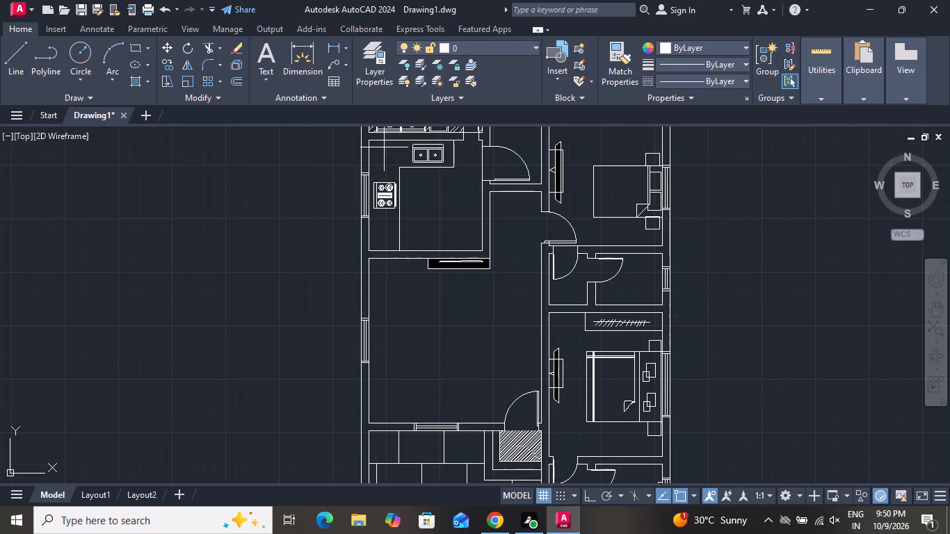
click(375, 311)
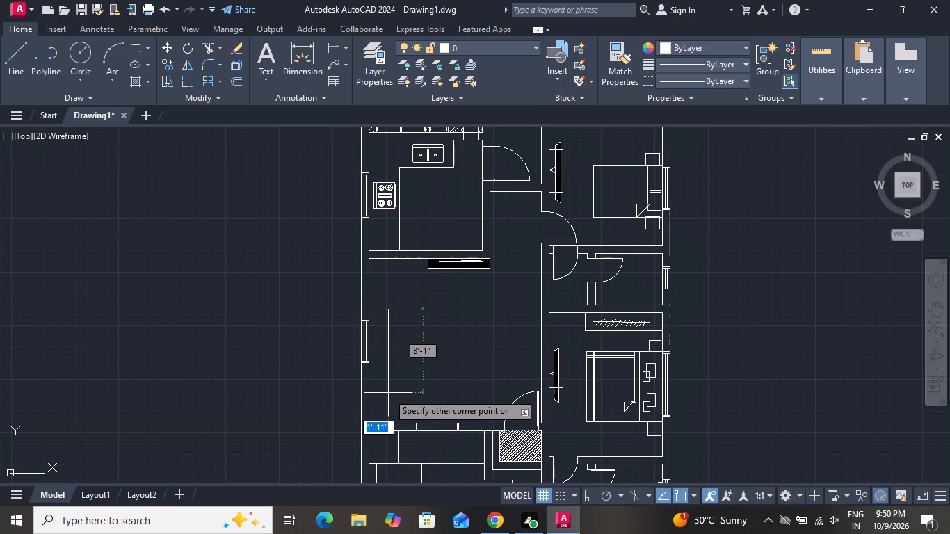
click(388, 393)
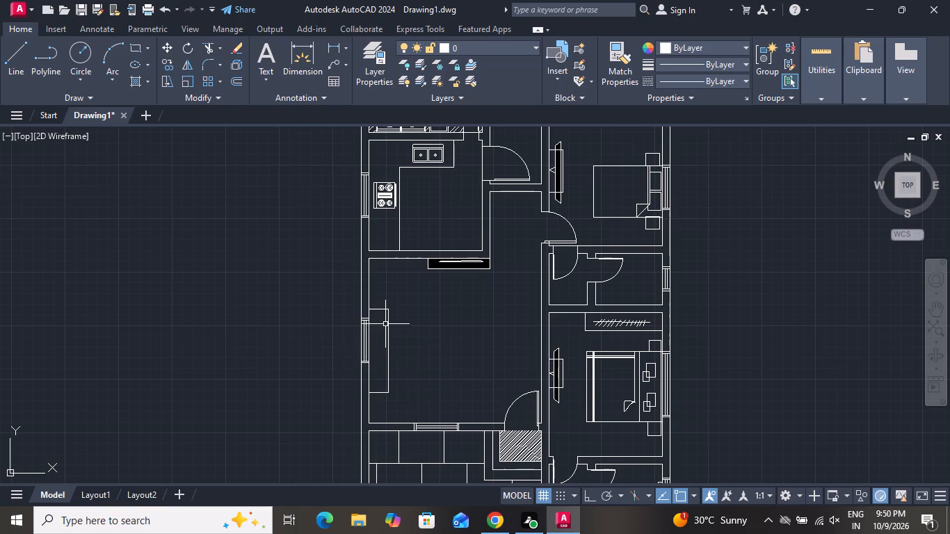
Offset the new rectangle beside the window 1" inward.
key(o)
key(space)
key(1)
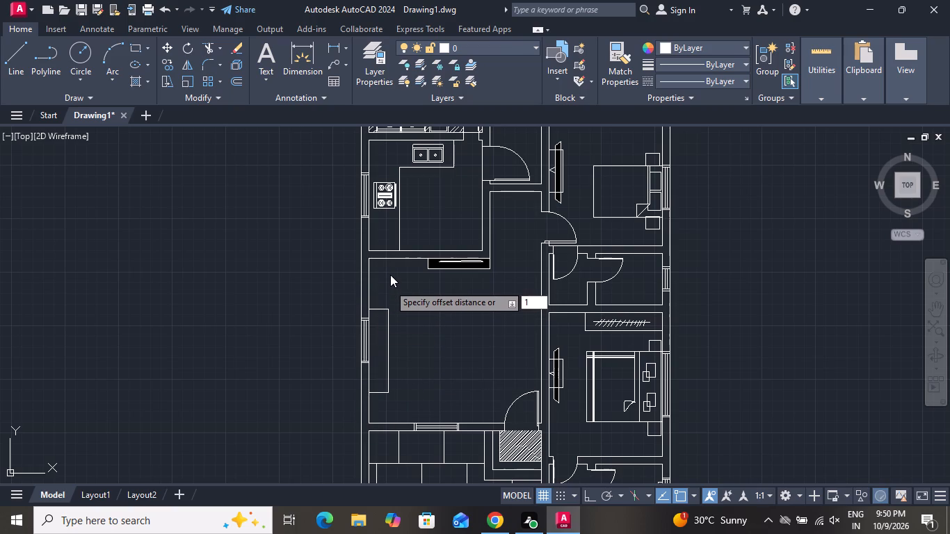
key(shift+quotedbl)
key(Return)
scroll(387, 337, up, 2)
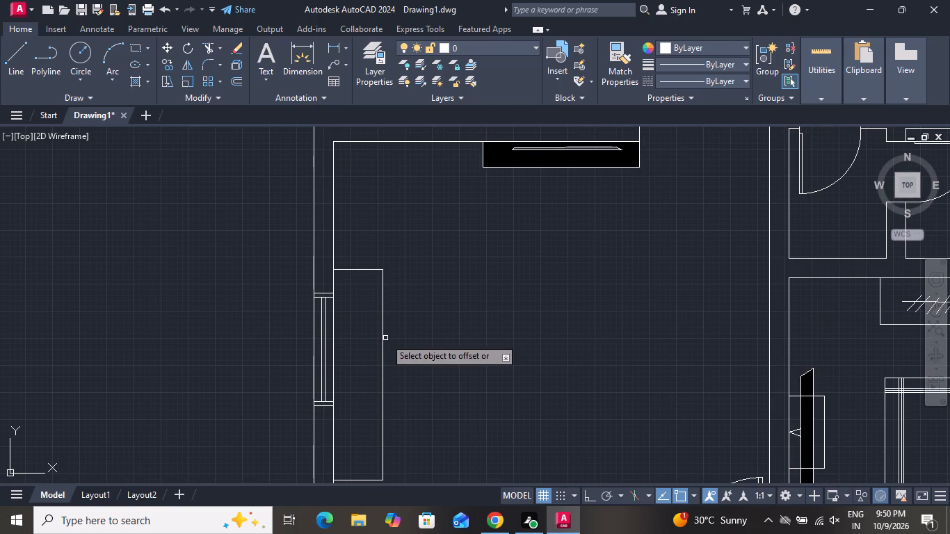
double_click(381, 343)
click(374, 344)
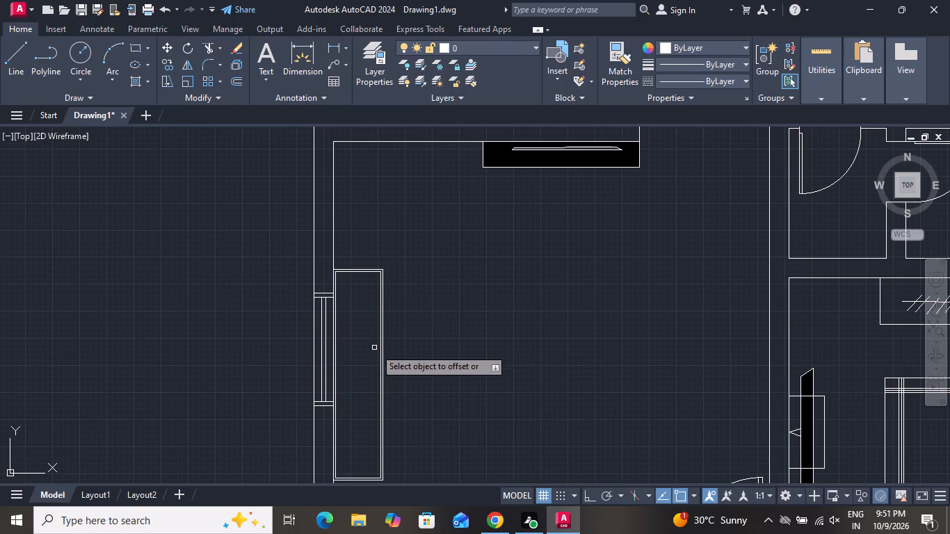
scroll(431, 319, up, 1)
right_click(431, 319)
click(447, 339)
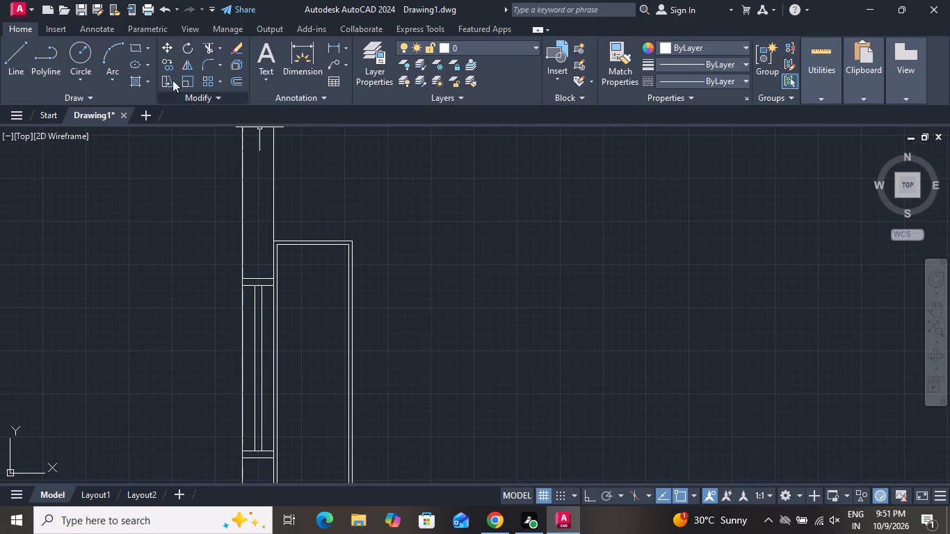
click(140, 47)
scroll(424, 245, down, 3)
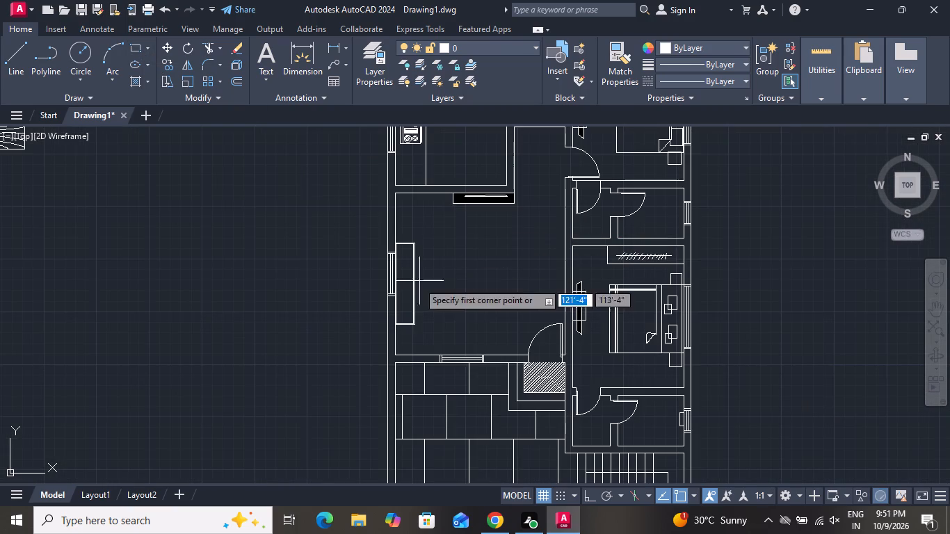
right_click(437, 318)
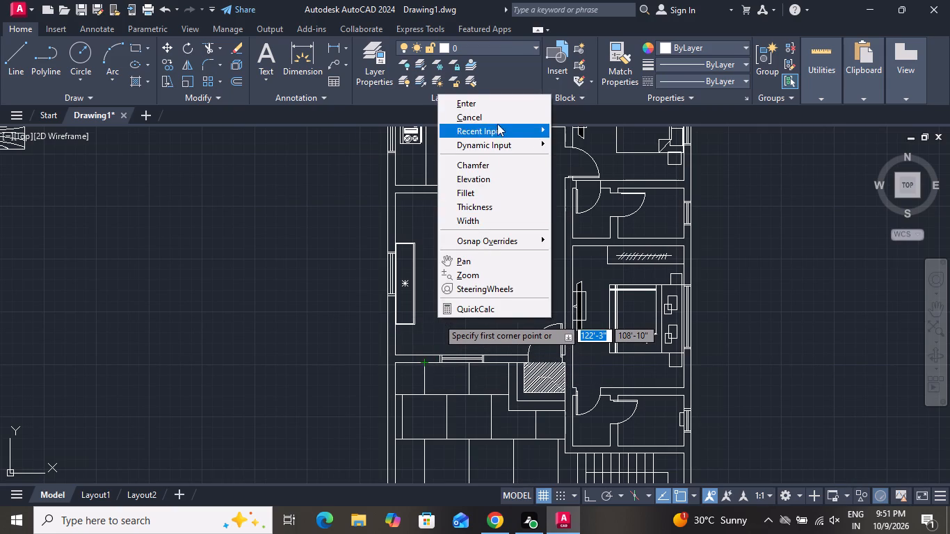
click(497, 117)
Move the double-outlined rectangle about 3'-1" along the outer wall toward the kitchen.
drag(442, 229, 433, 254)
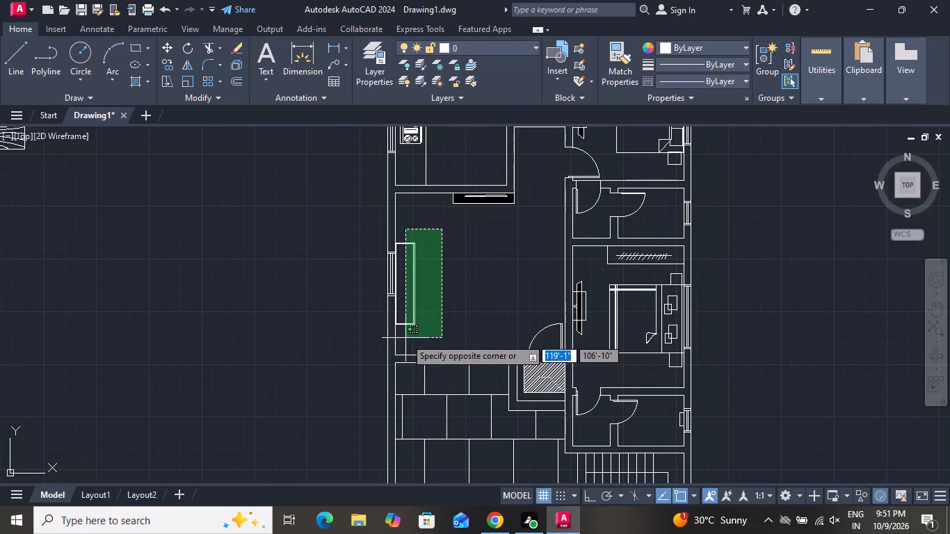
click(405, 338)
click(172, 49)
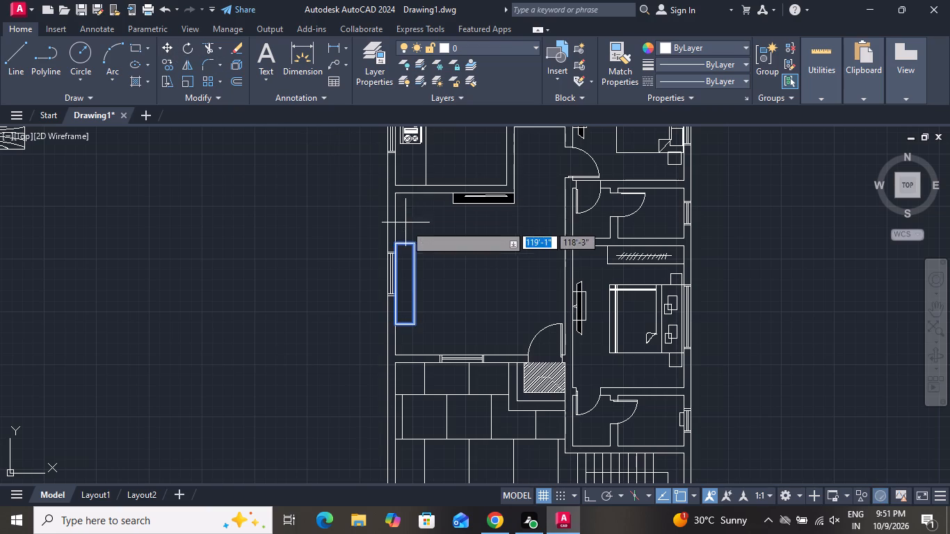
click(403, 241)
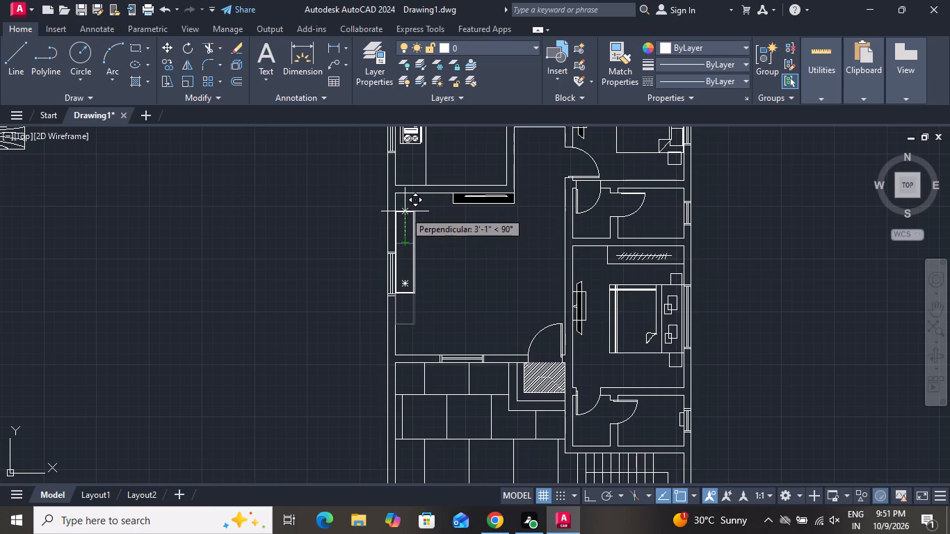
click(408, 211)
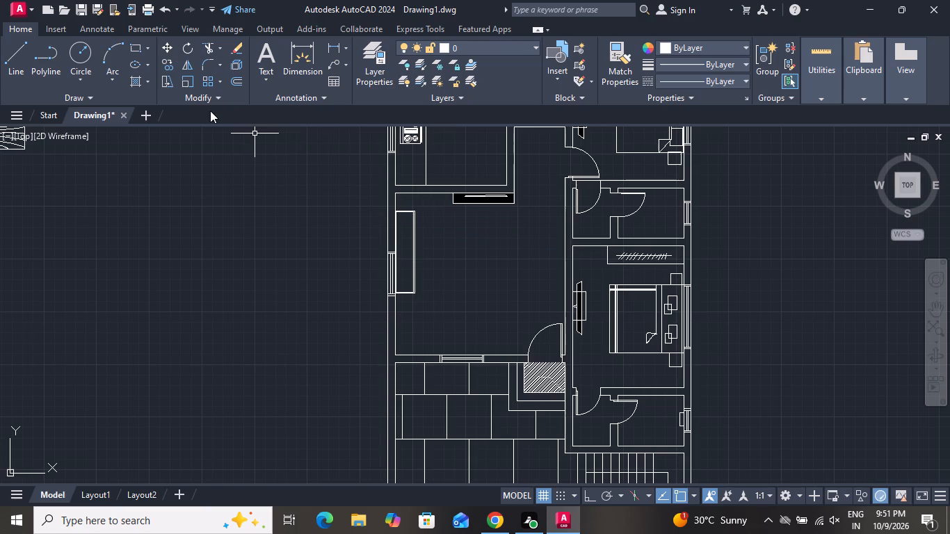
Draw a rectangle about 1'-7" by 3'-8" slightly off the outer wall, near the large room's corner on the tiled area's side.
click(142, 54)
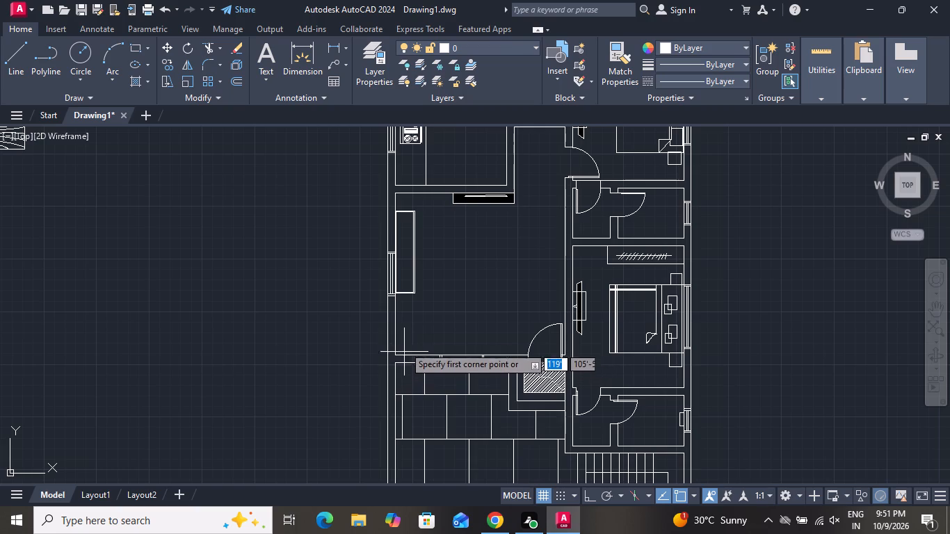
click(415, 311)
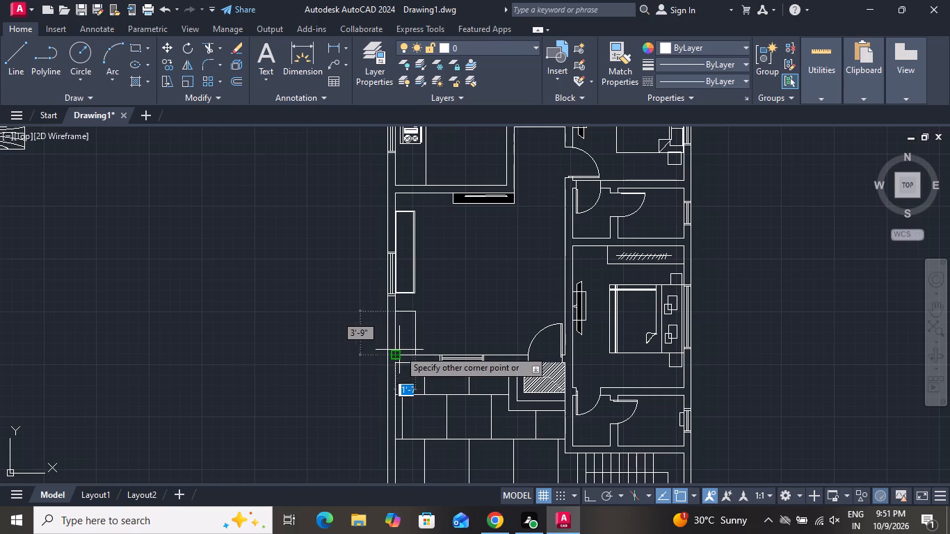
scroll(399, 350, up, 3)
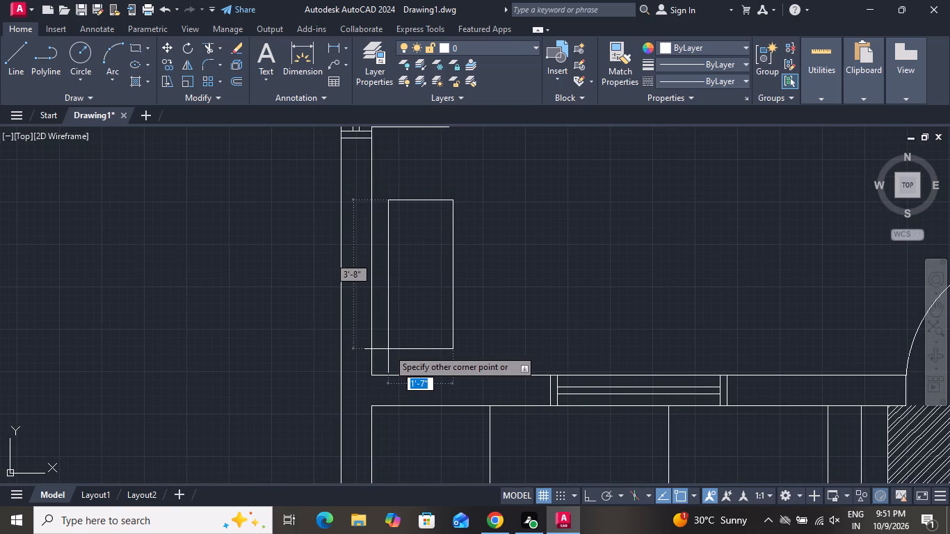
click(388, 349)
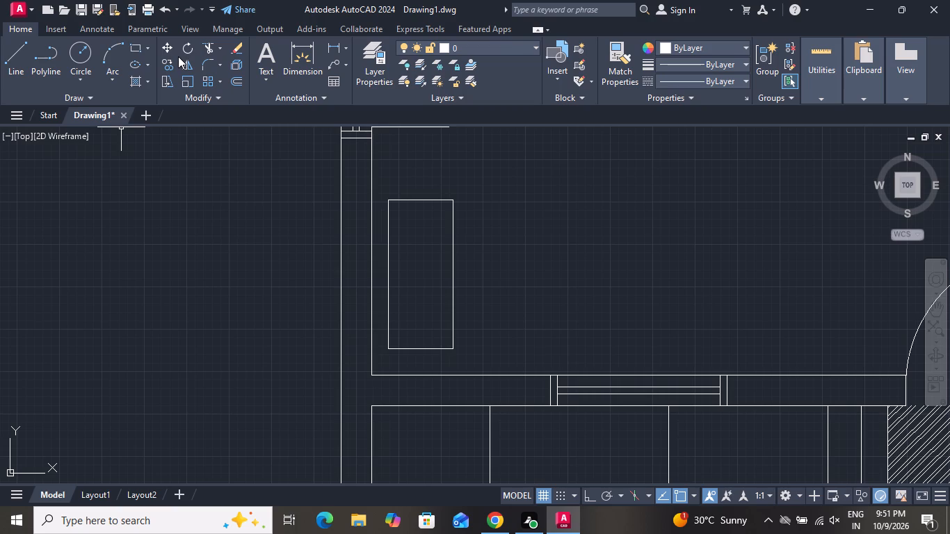
Draw a rectangle about 7'-8" long from the small corner rectangle's inner edge along the window wall, reaching down to the wall line.
click(137, 47)
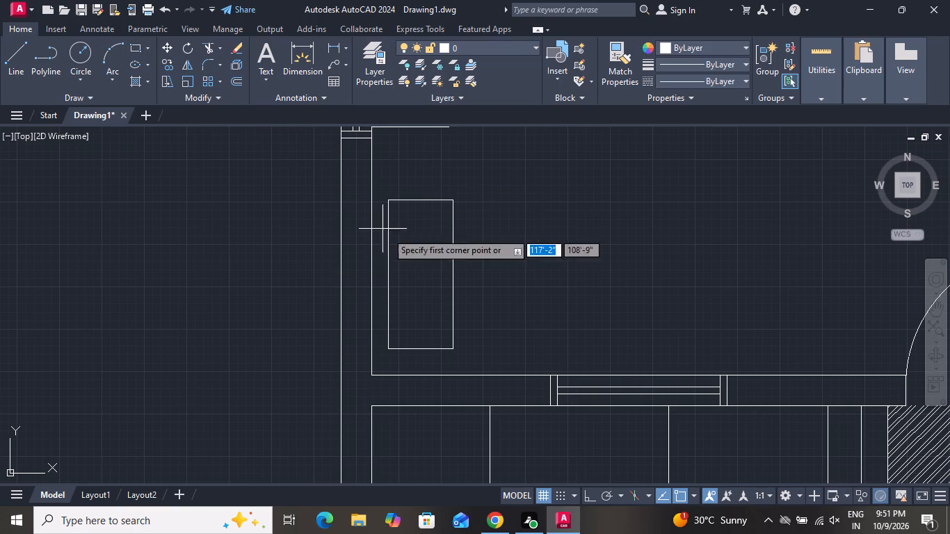
click(454, 307)
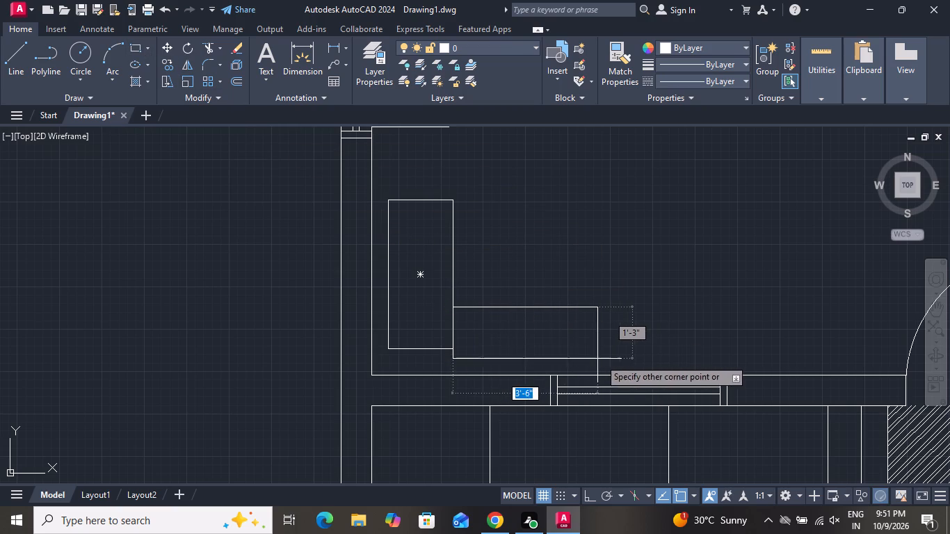
scroll(636, 352, down, 2)
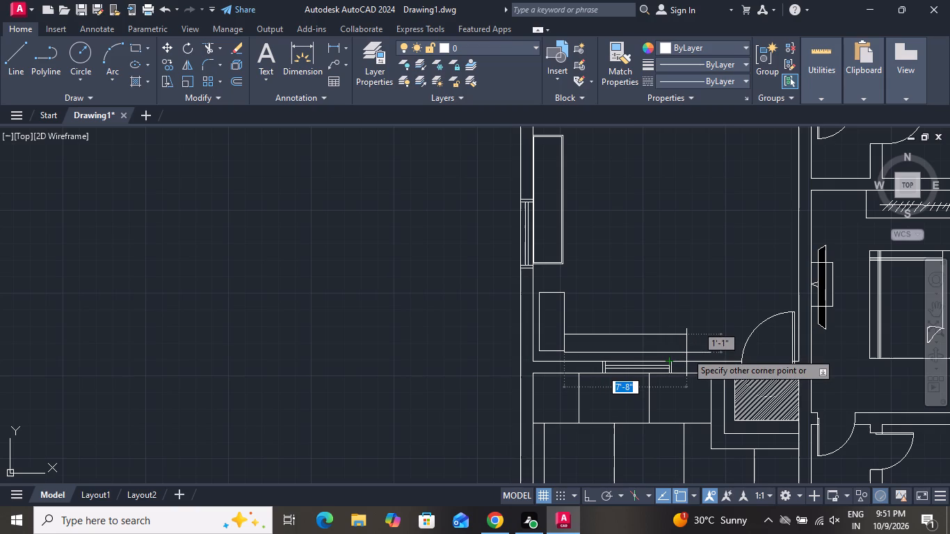
click(686, 355)
scroll(693, 327, down, 1)
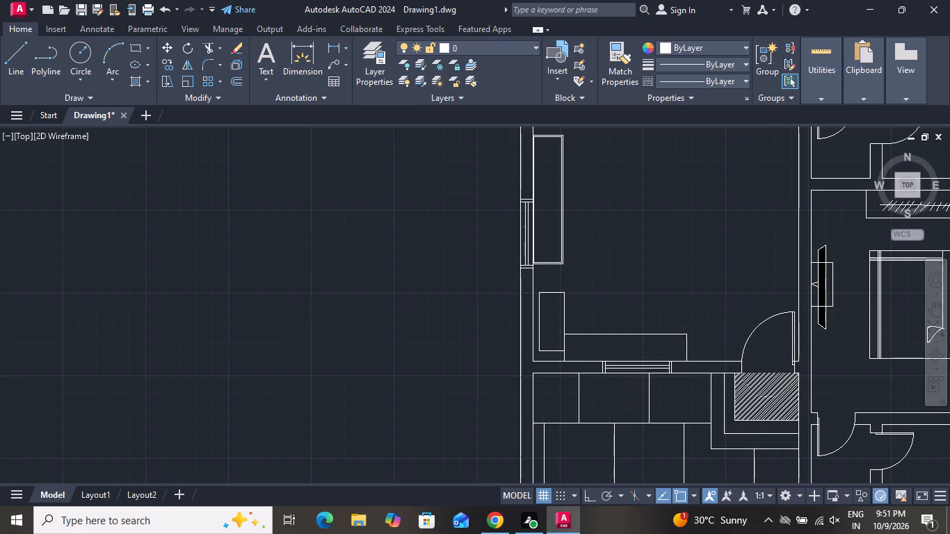
scroll(607, 328, up, 1)
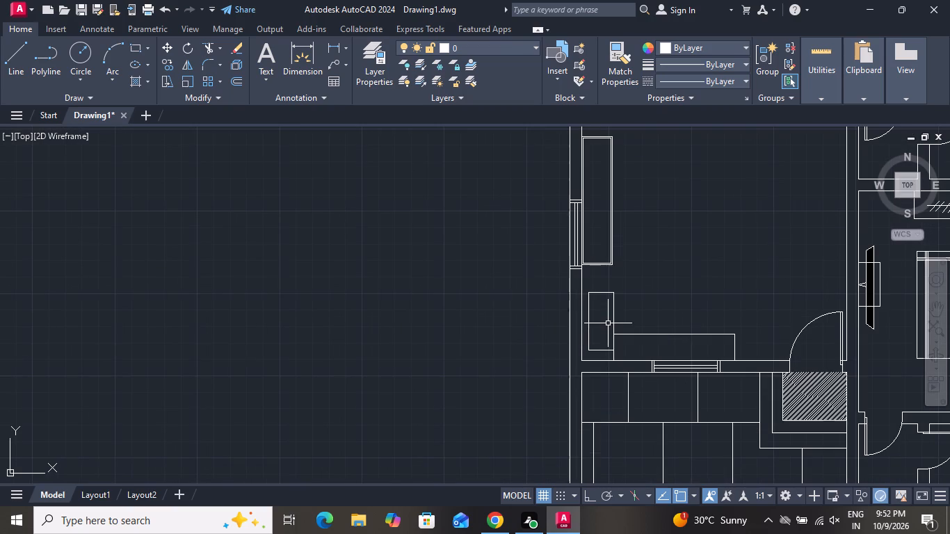
Draw a horizontal line about 5" long from the small corner rectangle's outer long edge to the outer wall.
click(24, 63)
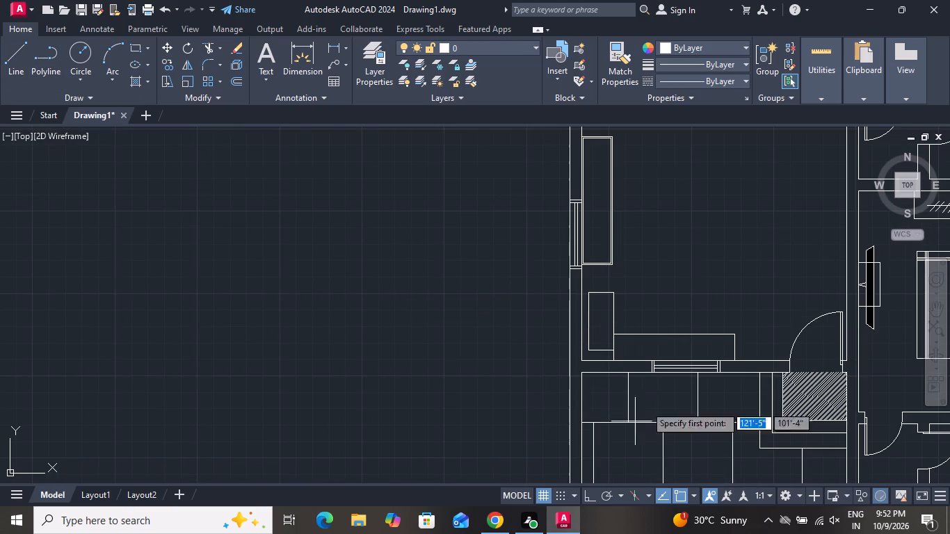
scroll(597, 339, up, 2)
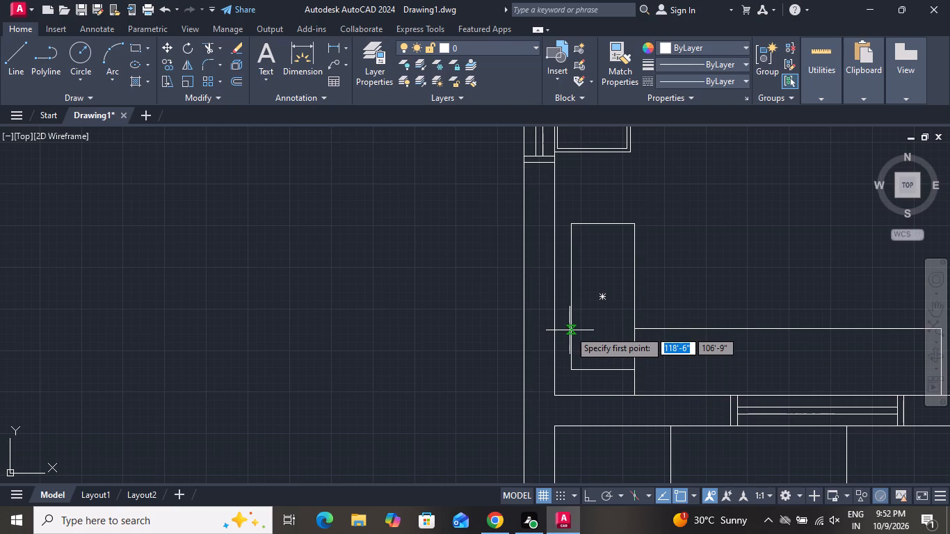
click(570, 330)
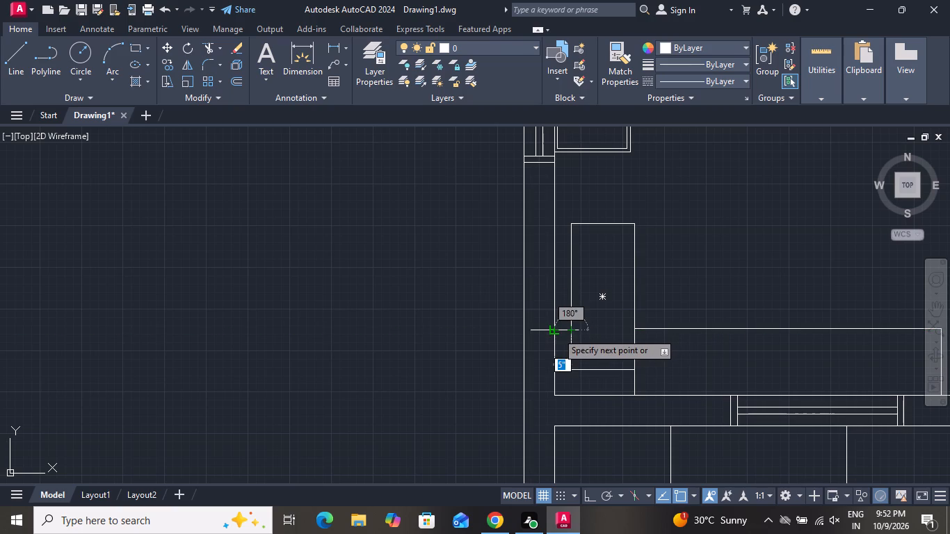
click(557, 332)
right_click(557, 332)
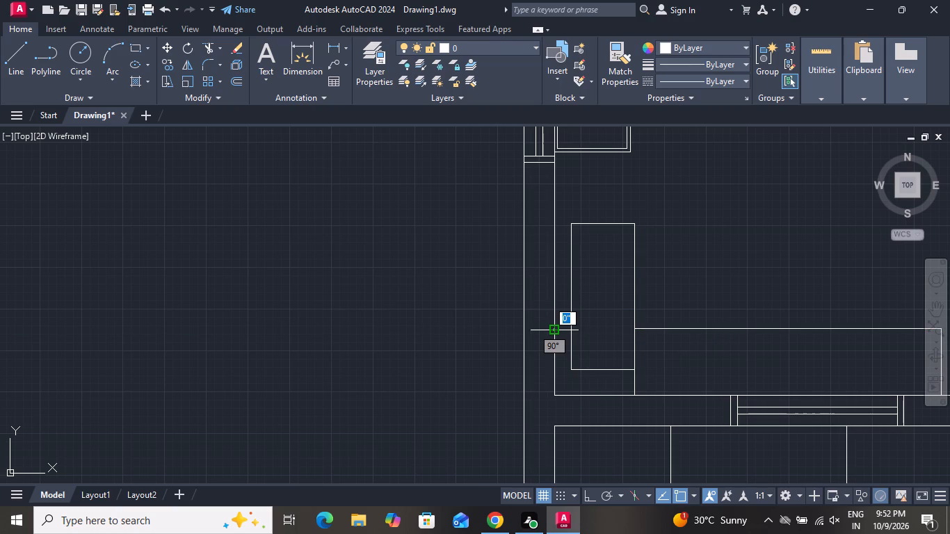
click(603, 349)
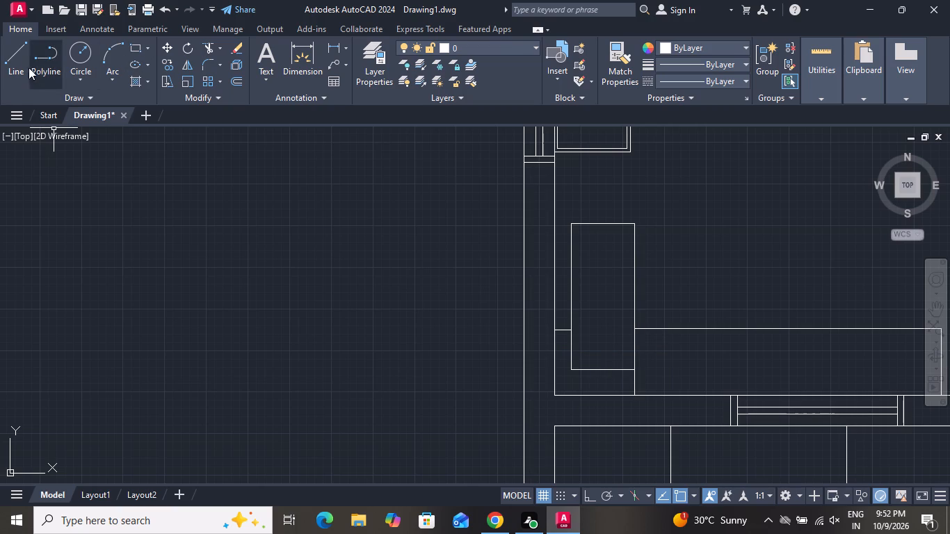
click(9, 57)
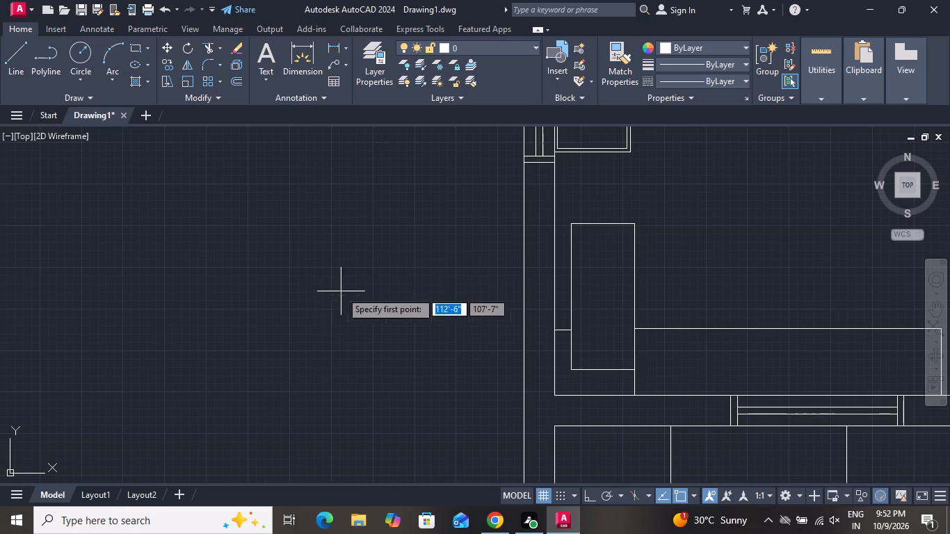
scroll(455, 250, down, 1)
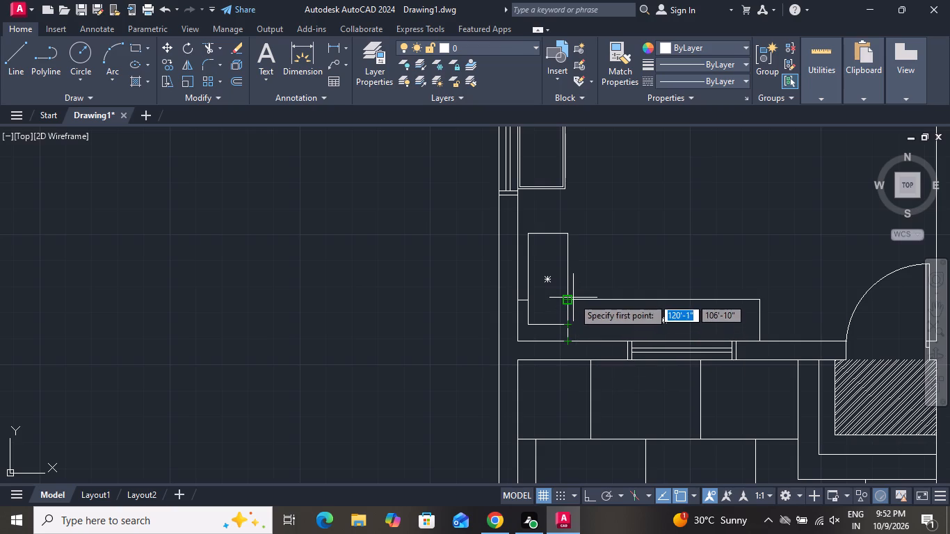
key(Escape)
Offset the small corner rectangle outward by 1" to give it a double outline.
key(o)
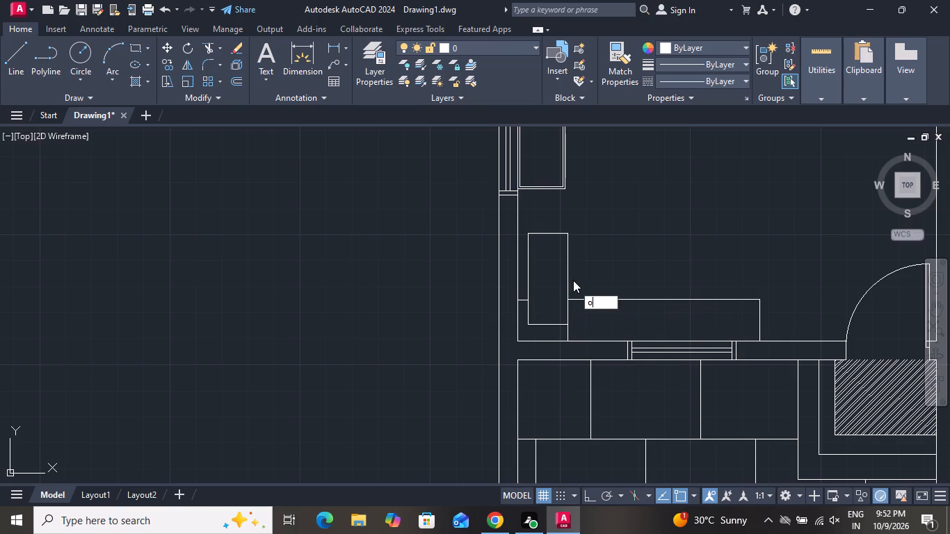
key(space)
key(1)
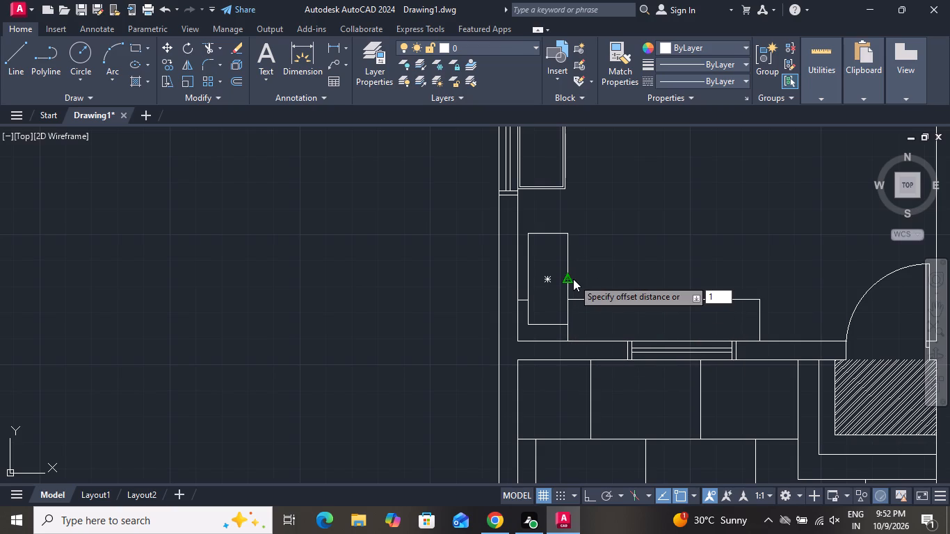
key(shift+quotedbl)
key(Return)
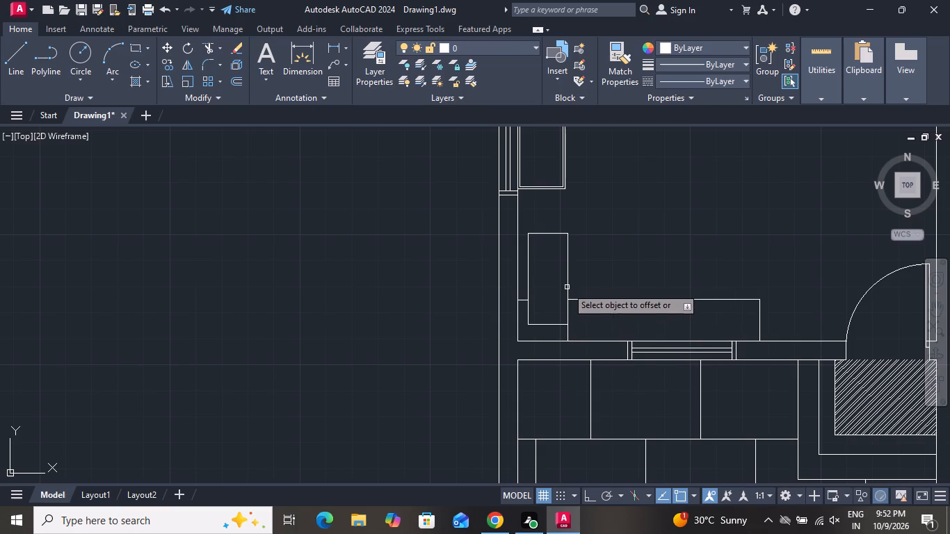
click(567, 286)
click(533, 290)
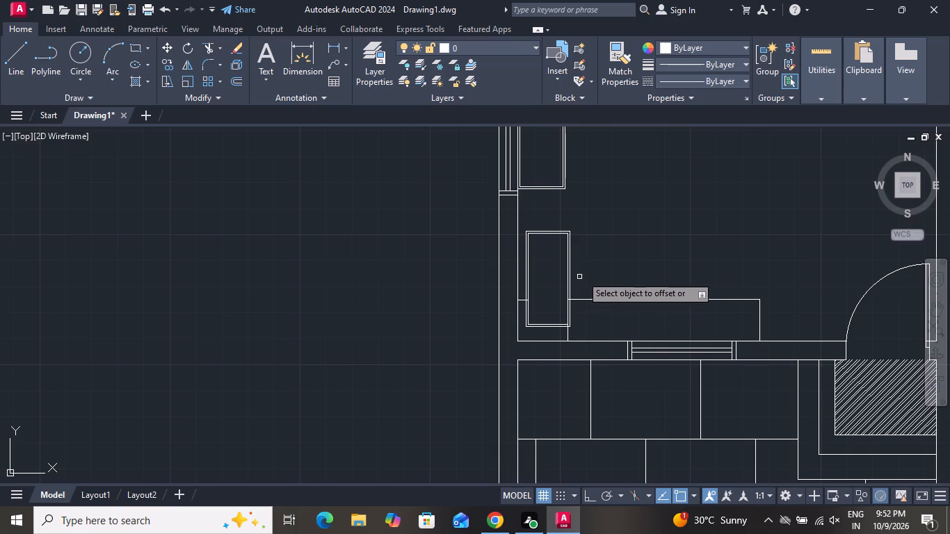
right_click(599, 266)
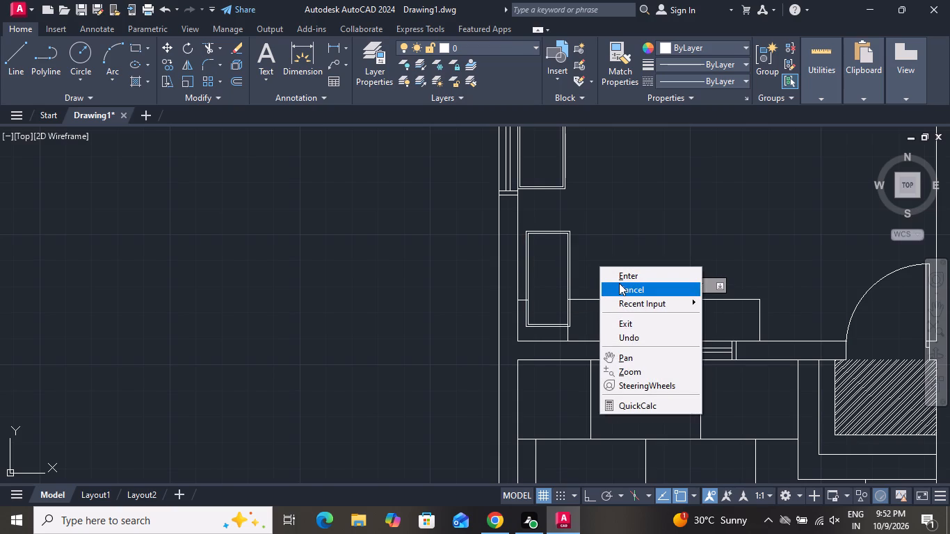
click(619, 283)
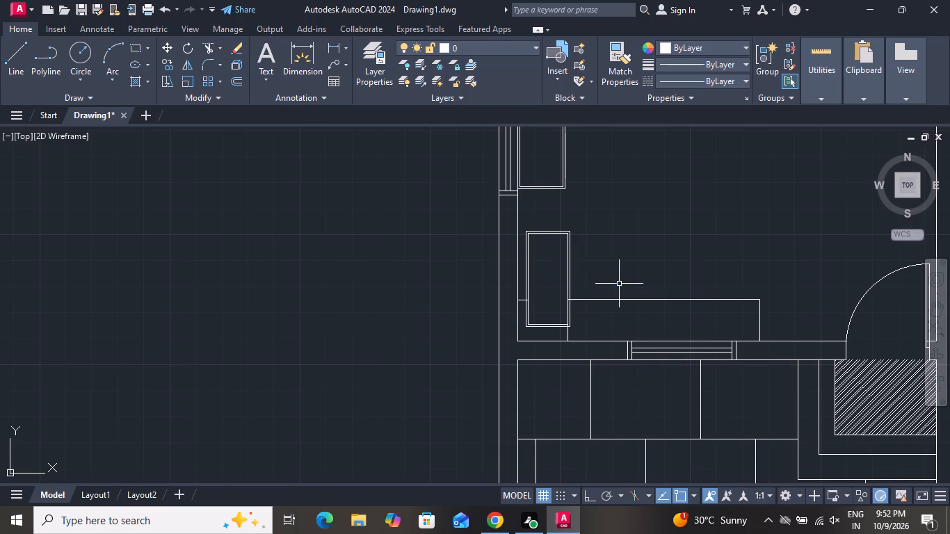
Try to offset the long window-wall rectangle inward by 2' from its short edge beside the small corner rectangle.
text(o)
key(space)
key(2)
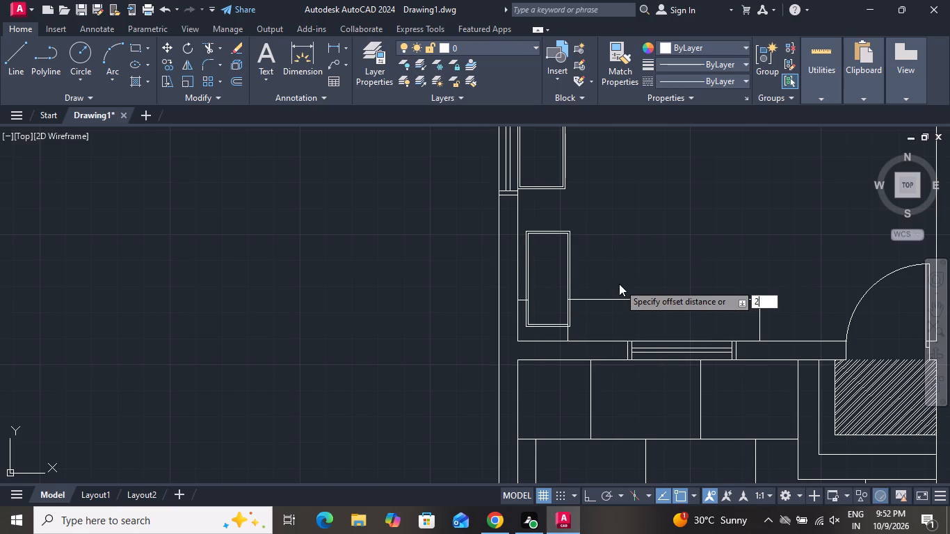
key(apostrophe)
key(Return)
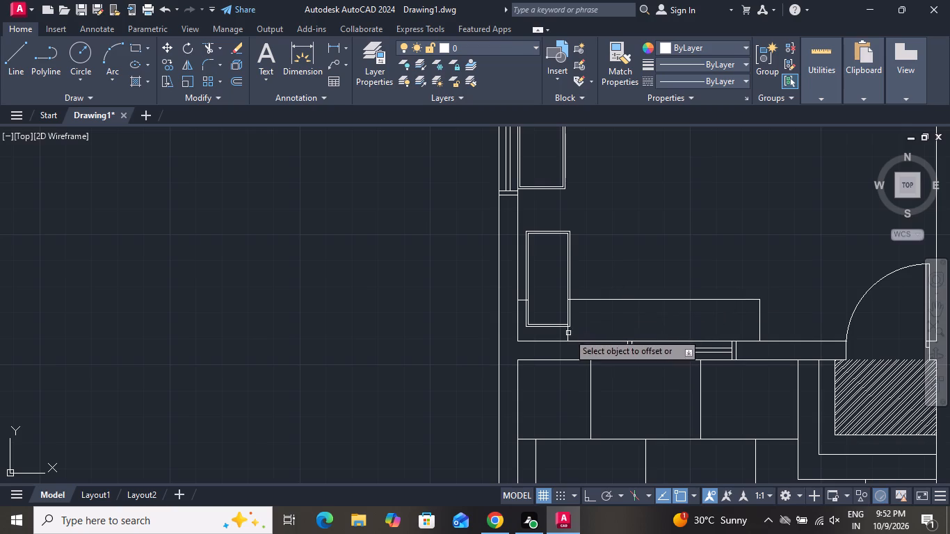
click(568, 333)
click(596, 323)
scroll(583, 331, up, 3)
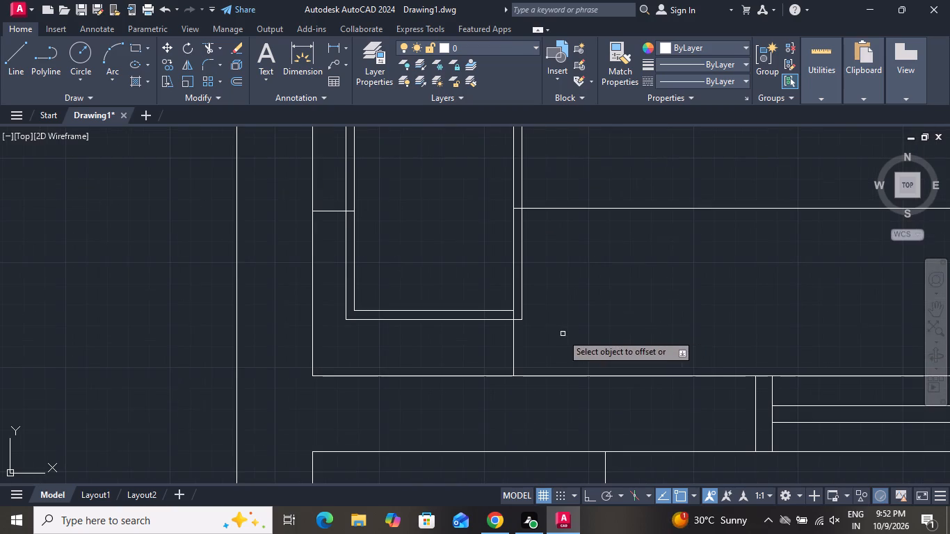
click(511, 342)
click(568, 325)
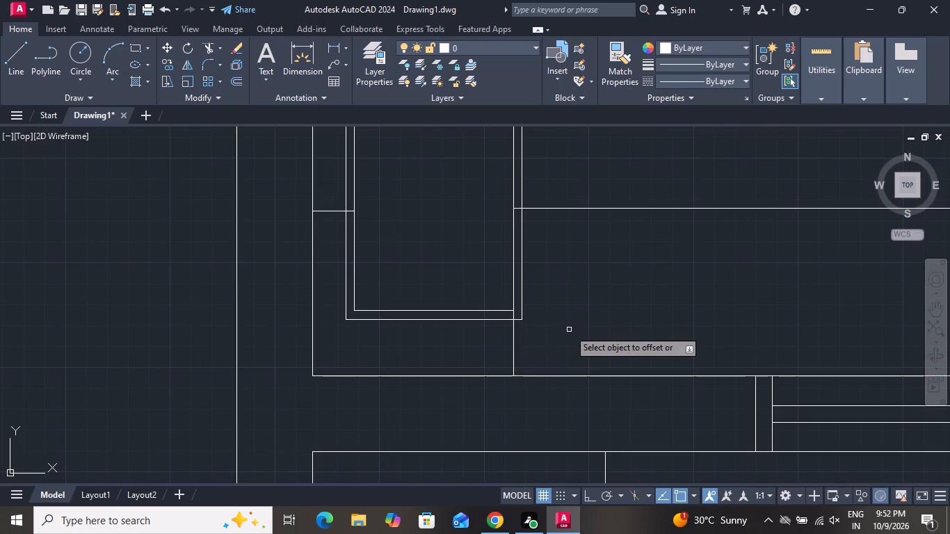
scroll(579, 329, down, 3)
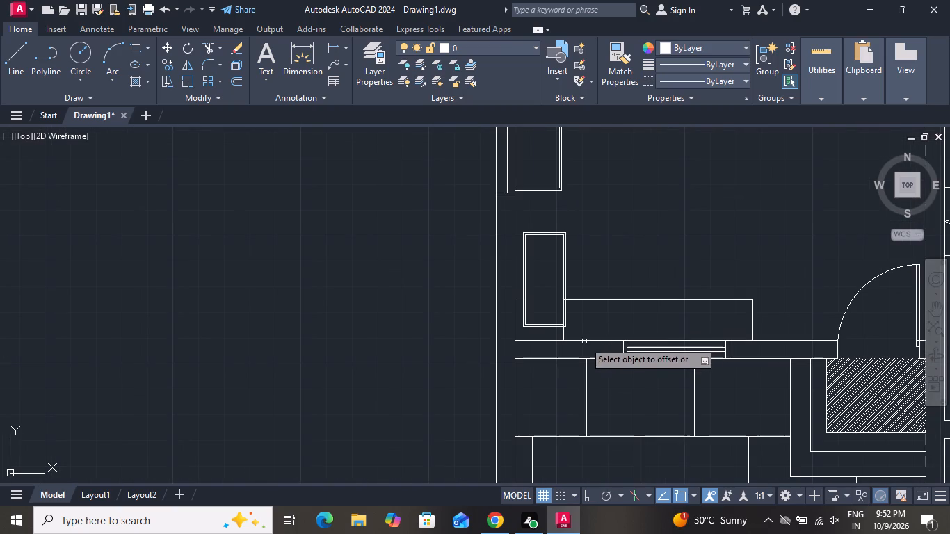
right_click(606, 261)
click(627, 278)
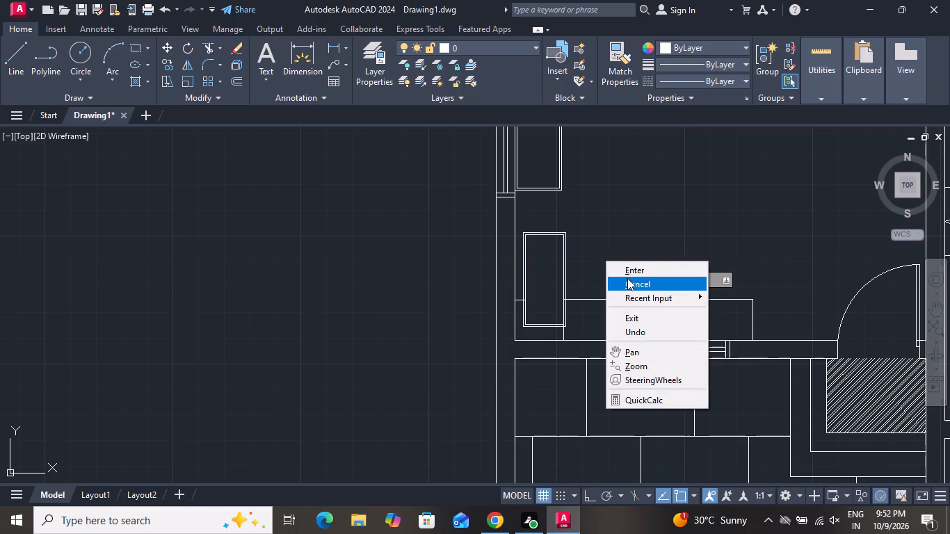
Draw a vertical line across the long window-wall rectangle, near the small corner rectangle, ending on the wall line.
click(18, 66)
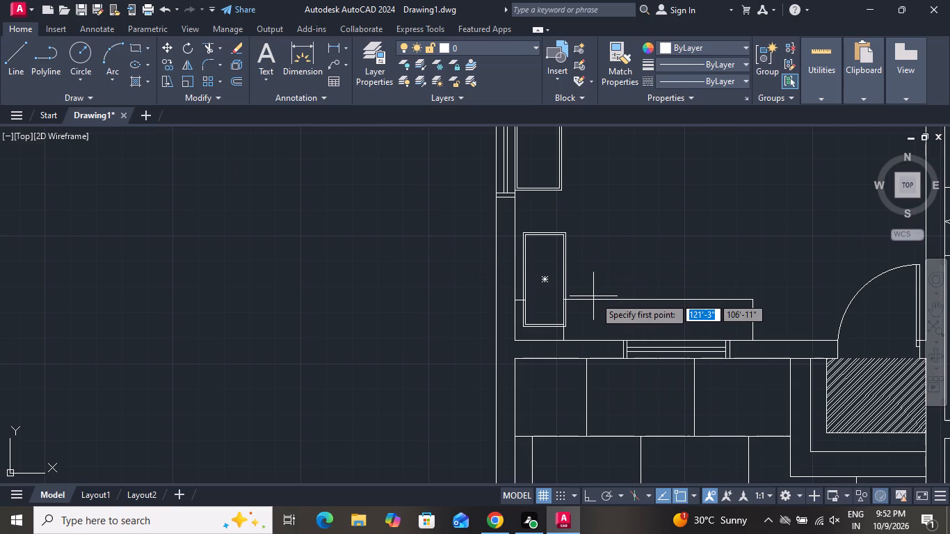
click(600, 299)
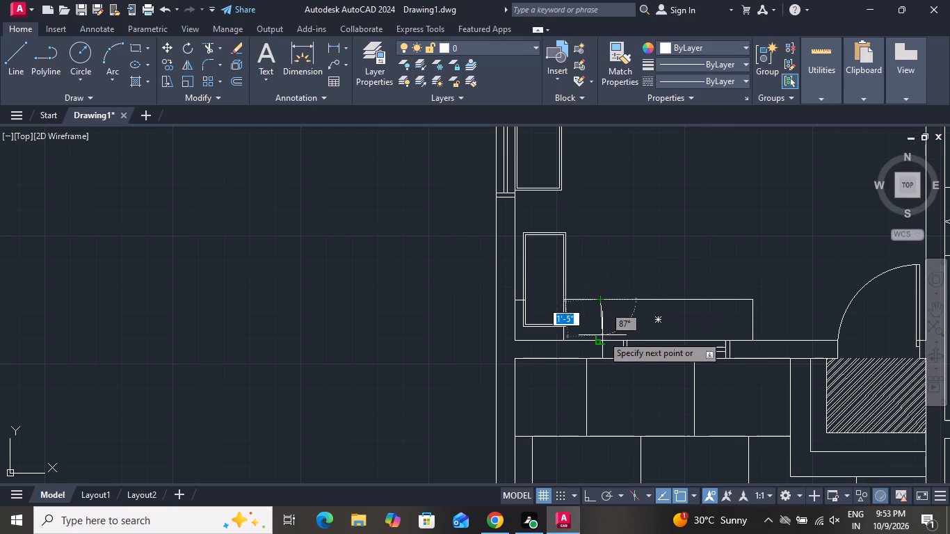
click(602, 341)
right_click(602, 341)
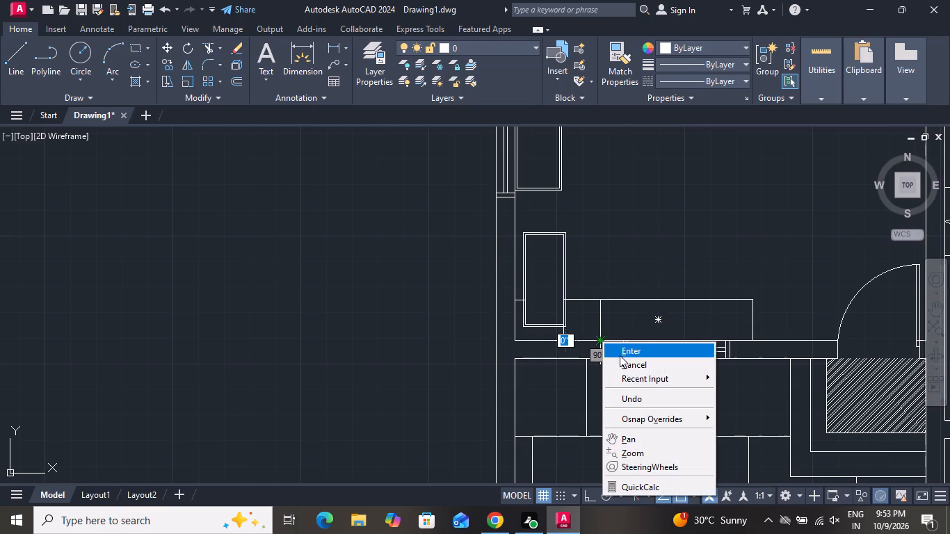
click(620, 357)
Offset the vertical divider line by 1" on the side away from the small corner rectangle.
key(o)
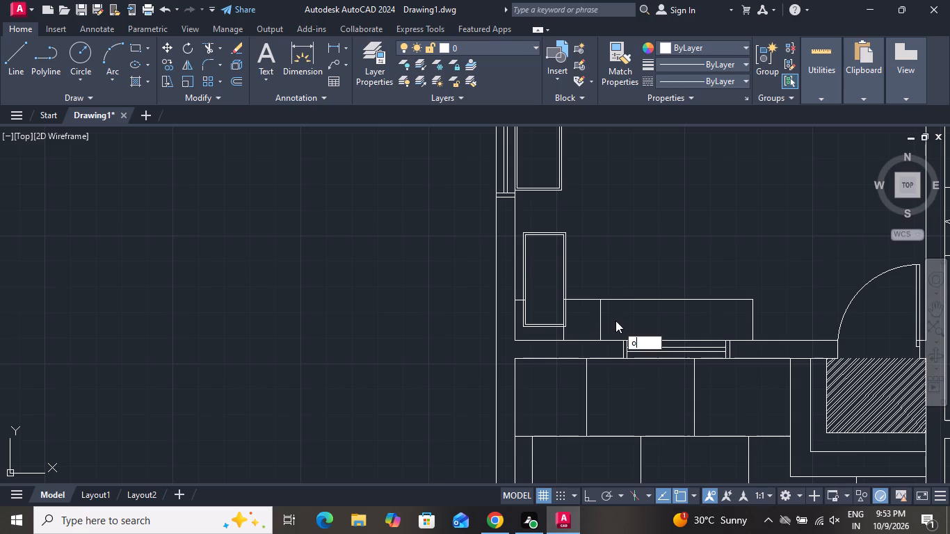
key(space)
key(1)
key(shift+quotedbl)
key(Return)
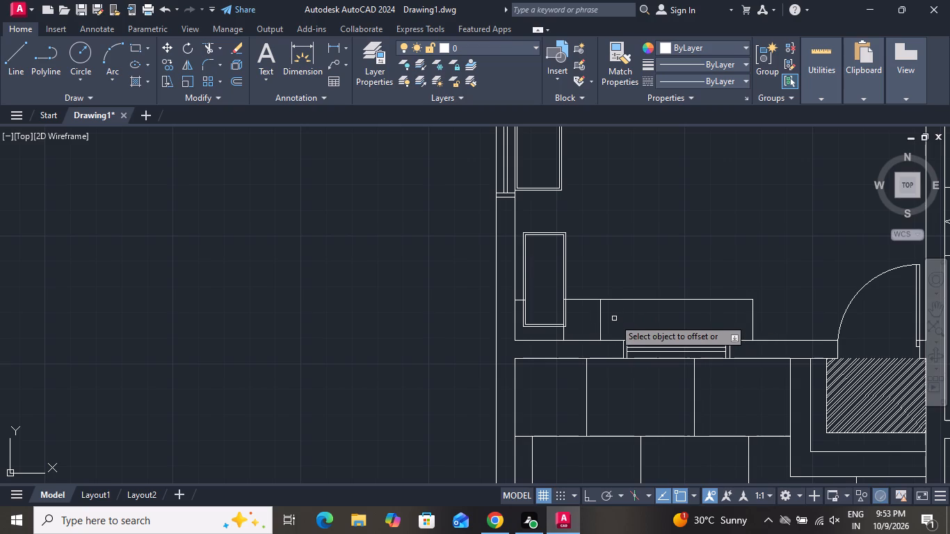
scroll(600, 318, up, 1)
click(599, 317)
click(610, 316)
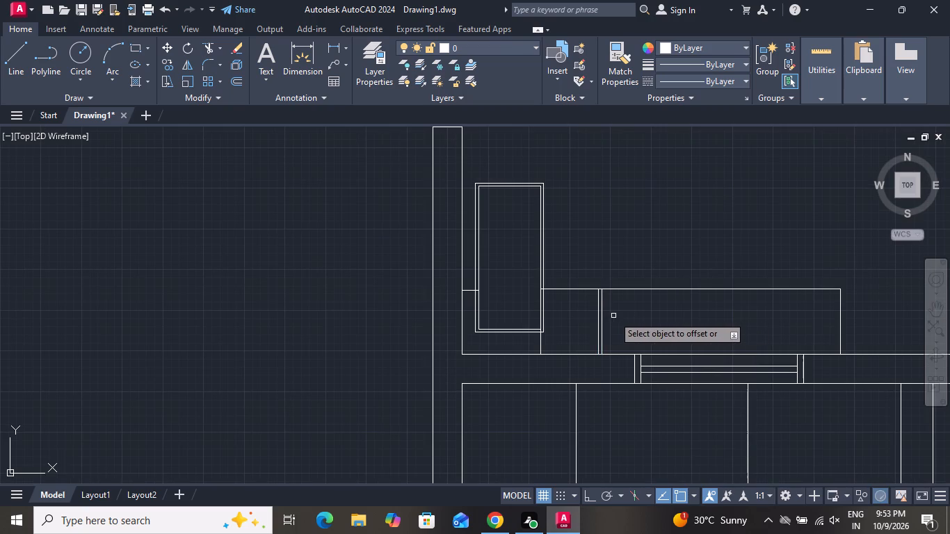
right_click(613, 316)
click(626, 330)
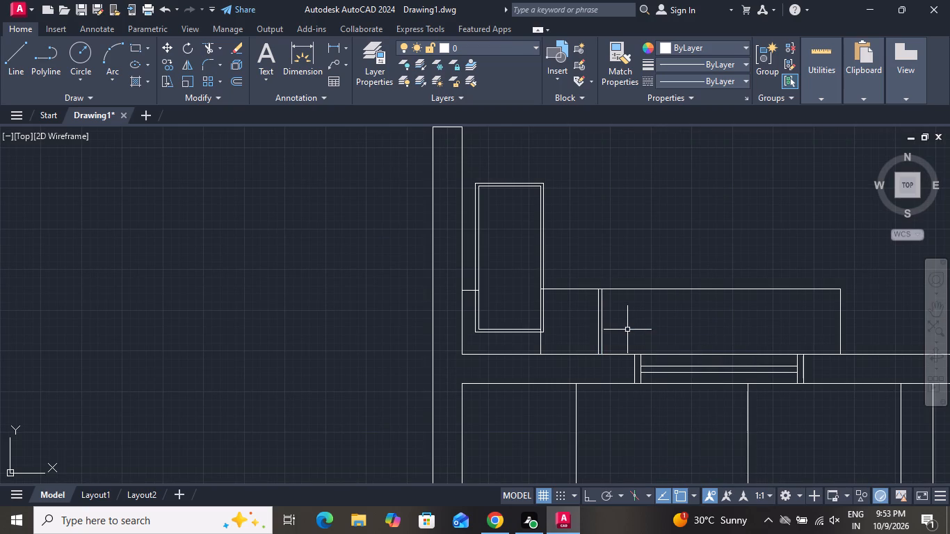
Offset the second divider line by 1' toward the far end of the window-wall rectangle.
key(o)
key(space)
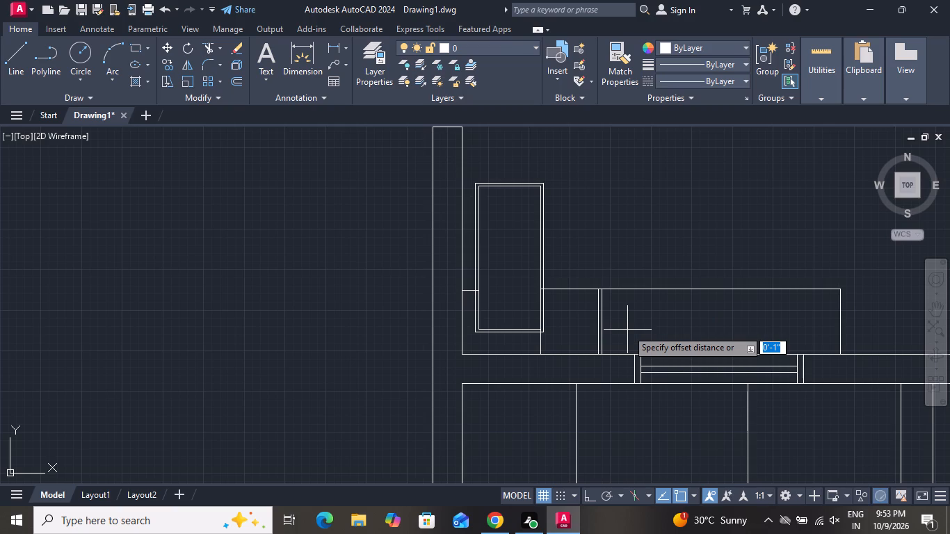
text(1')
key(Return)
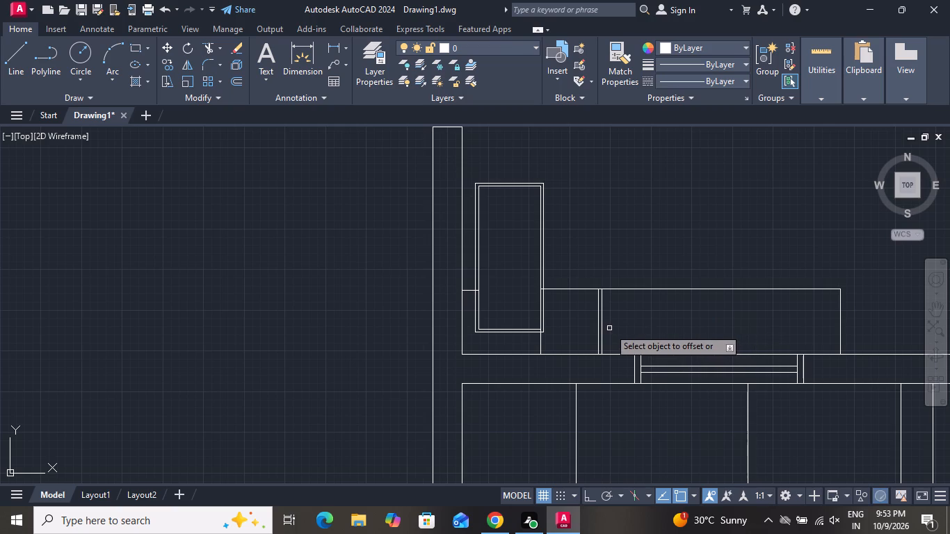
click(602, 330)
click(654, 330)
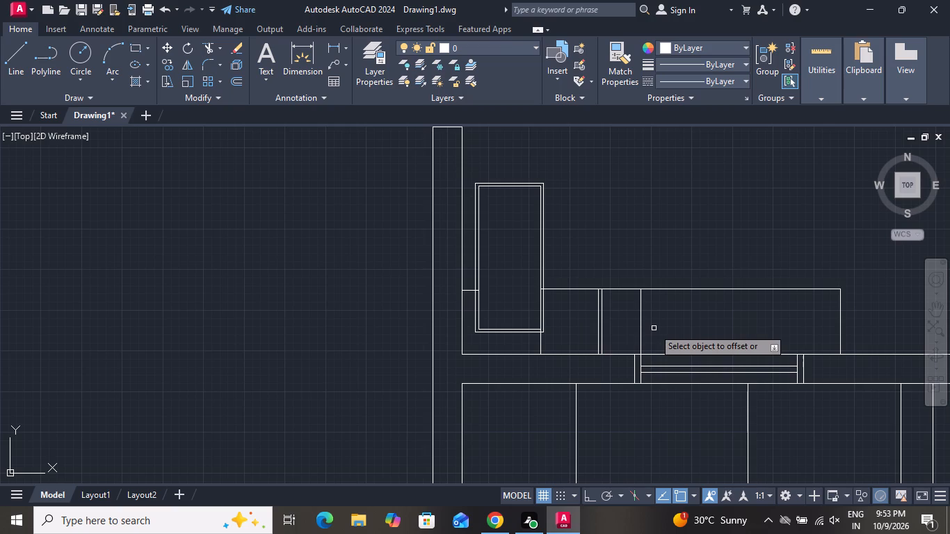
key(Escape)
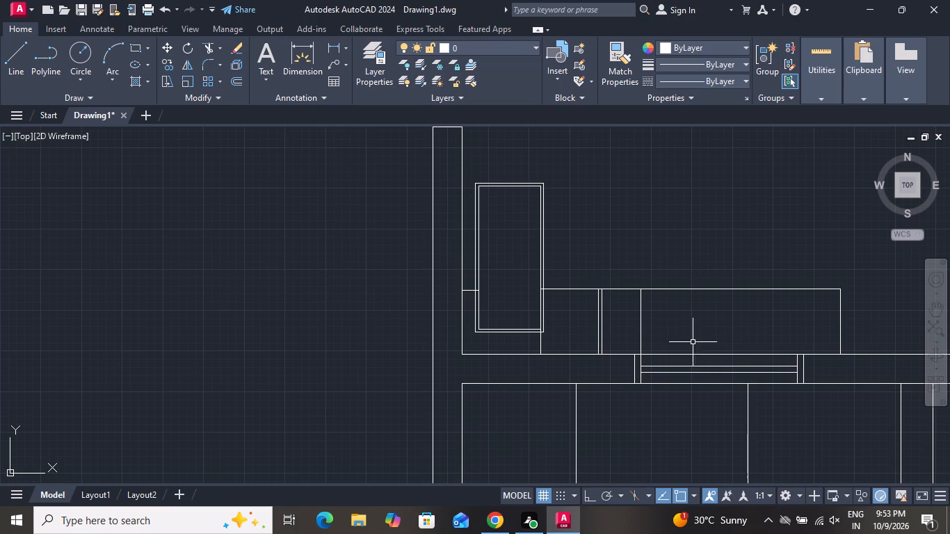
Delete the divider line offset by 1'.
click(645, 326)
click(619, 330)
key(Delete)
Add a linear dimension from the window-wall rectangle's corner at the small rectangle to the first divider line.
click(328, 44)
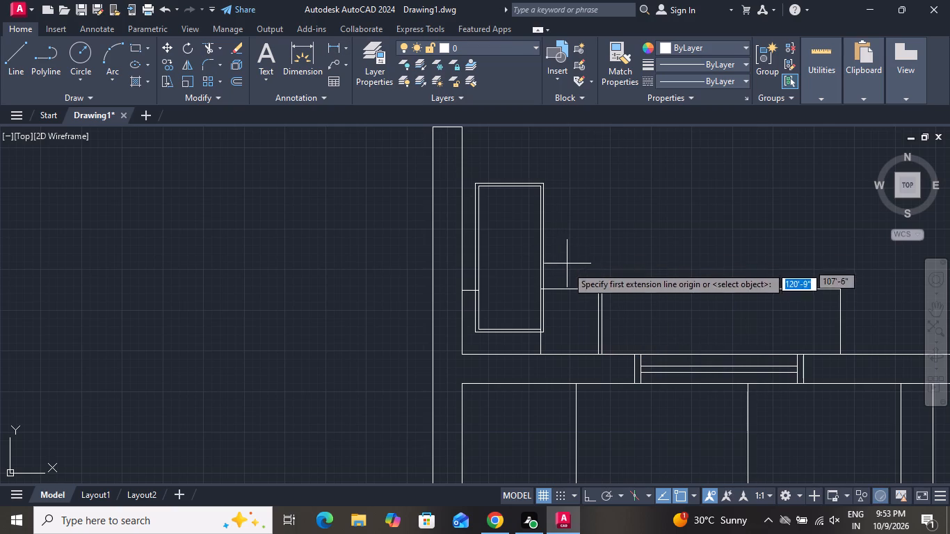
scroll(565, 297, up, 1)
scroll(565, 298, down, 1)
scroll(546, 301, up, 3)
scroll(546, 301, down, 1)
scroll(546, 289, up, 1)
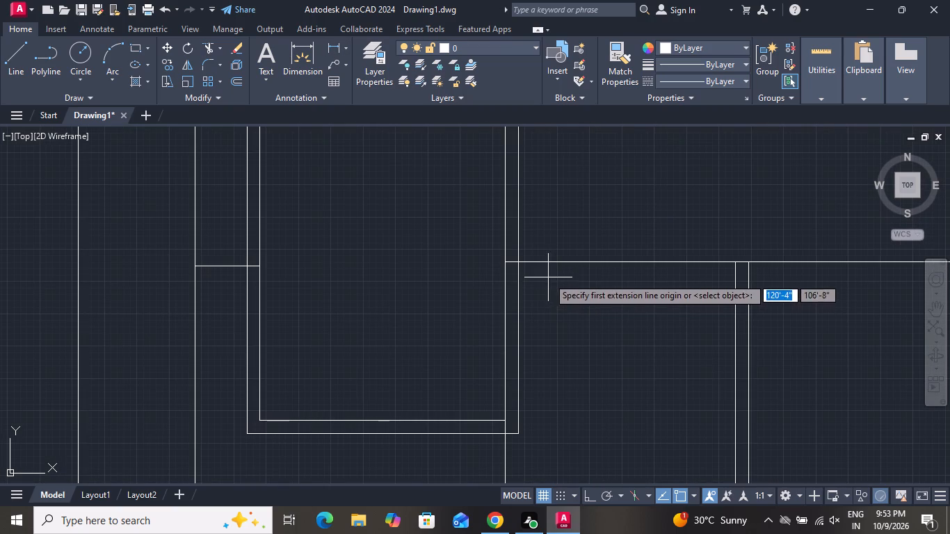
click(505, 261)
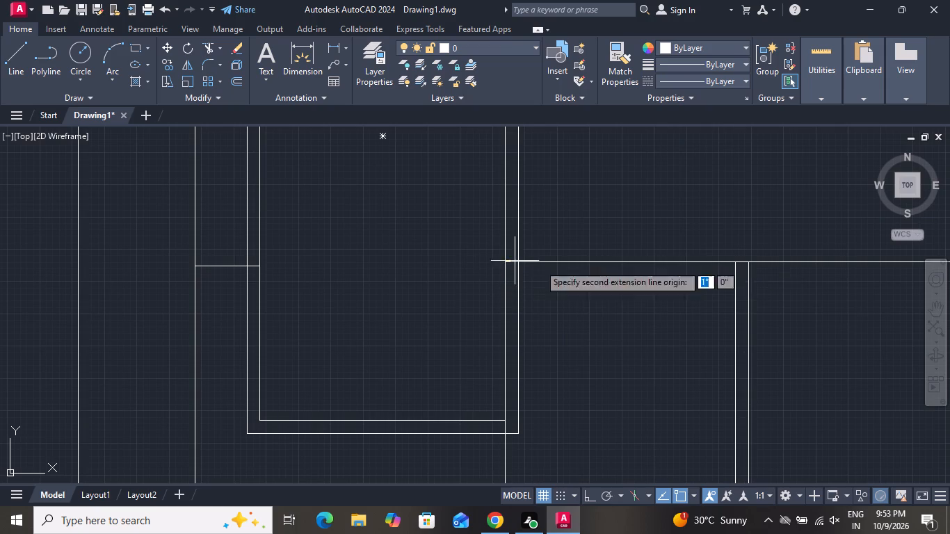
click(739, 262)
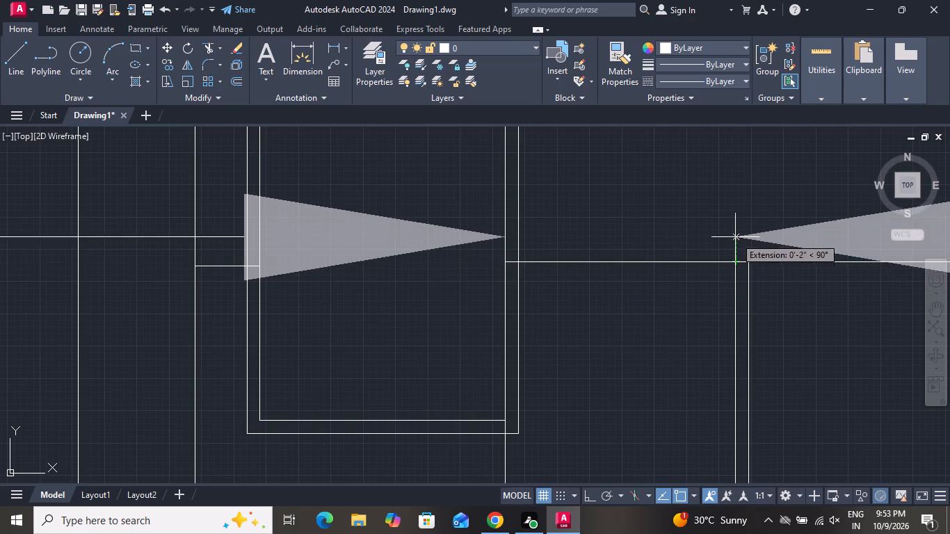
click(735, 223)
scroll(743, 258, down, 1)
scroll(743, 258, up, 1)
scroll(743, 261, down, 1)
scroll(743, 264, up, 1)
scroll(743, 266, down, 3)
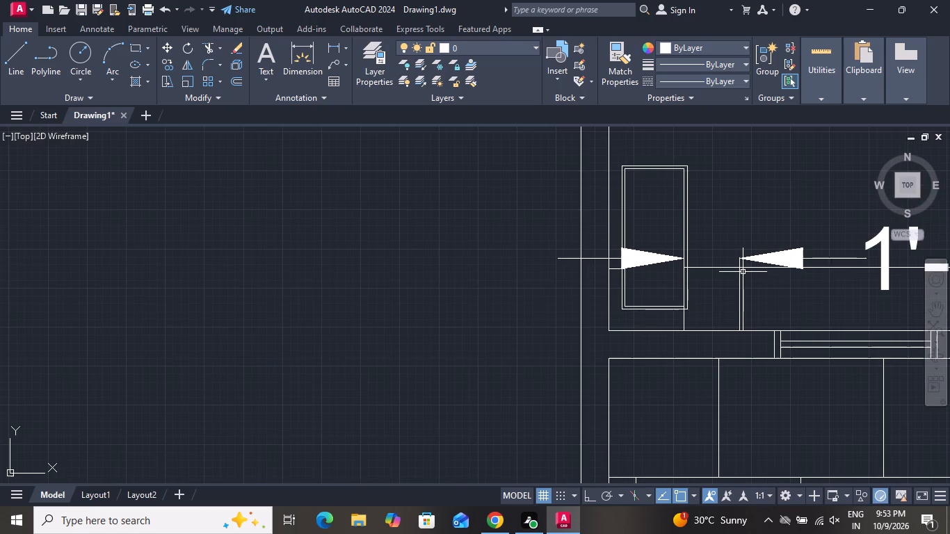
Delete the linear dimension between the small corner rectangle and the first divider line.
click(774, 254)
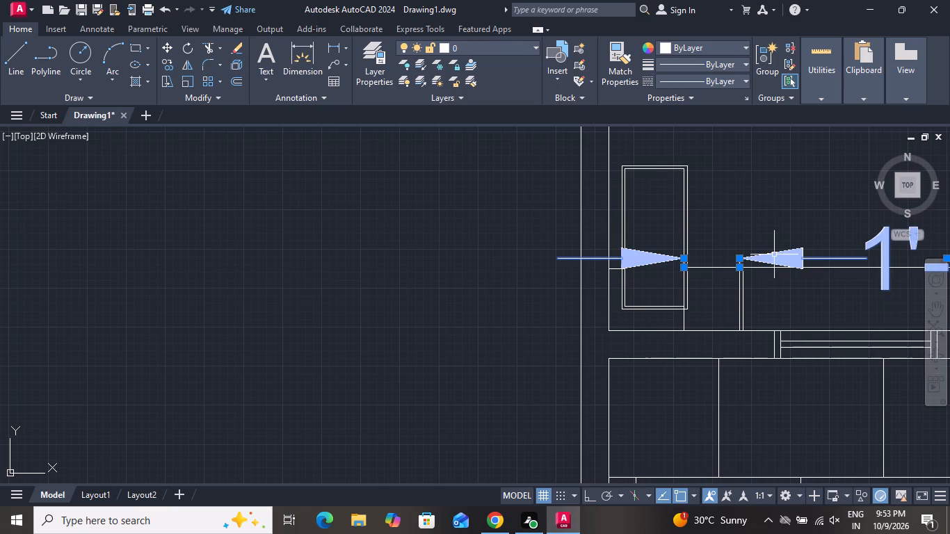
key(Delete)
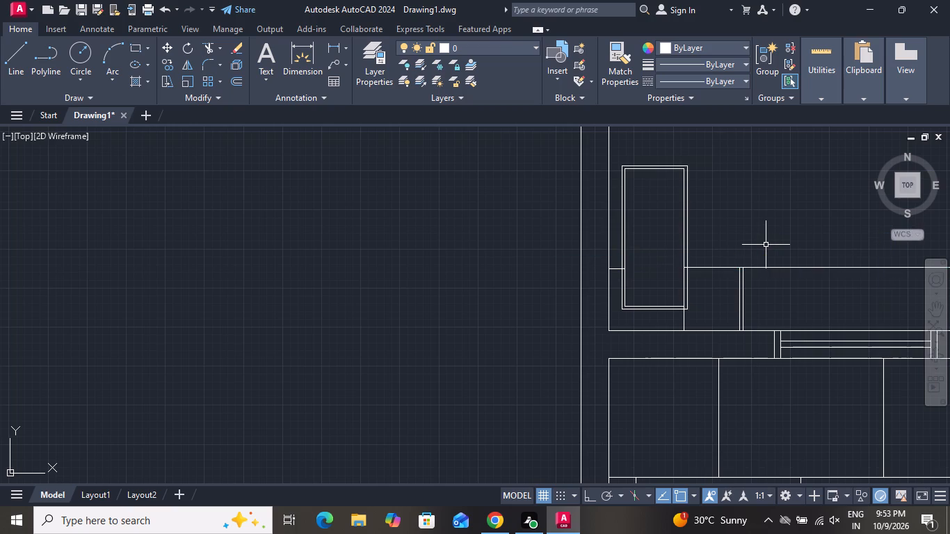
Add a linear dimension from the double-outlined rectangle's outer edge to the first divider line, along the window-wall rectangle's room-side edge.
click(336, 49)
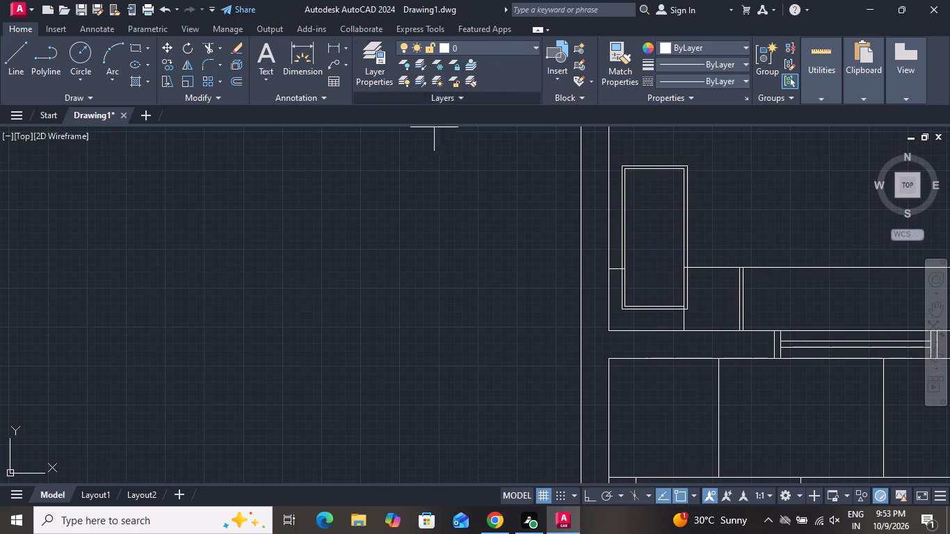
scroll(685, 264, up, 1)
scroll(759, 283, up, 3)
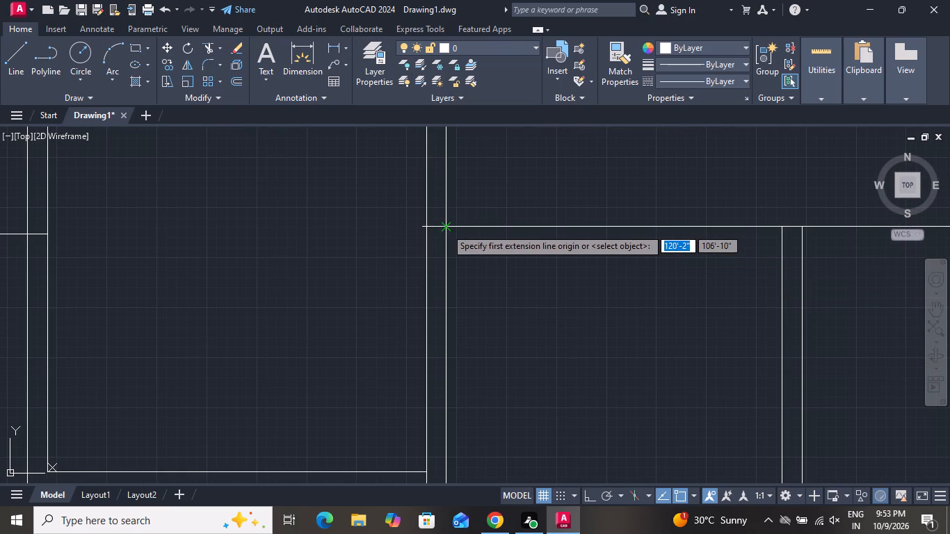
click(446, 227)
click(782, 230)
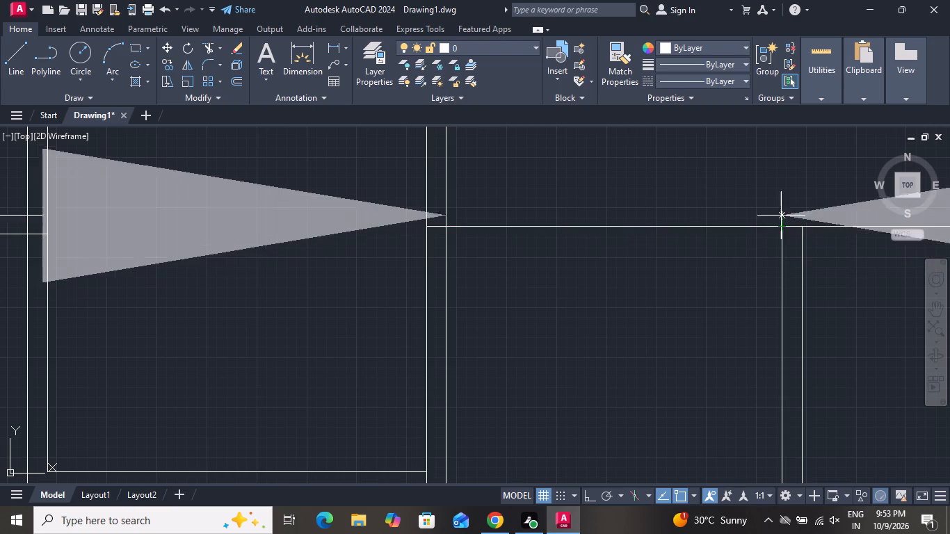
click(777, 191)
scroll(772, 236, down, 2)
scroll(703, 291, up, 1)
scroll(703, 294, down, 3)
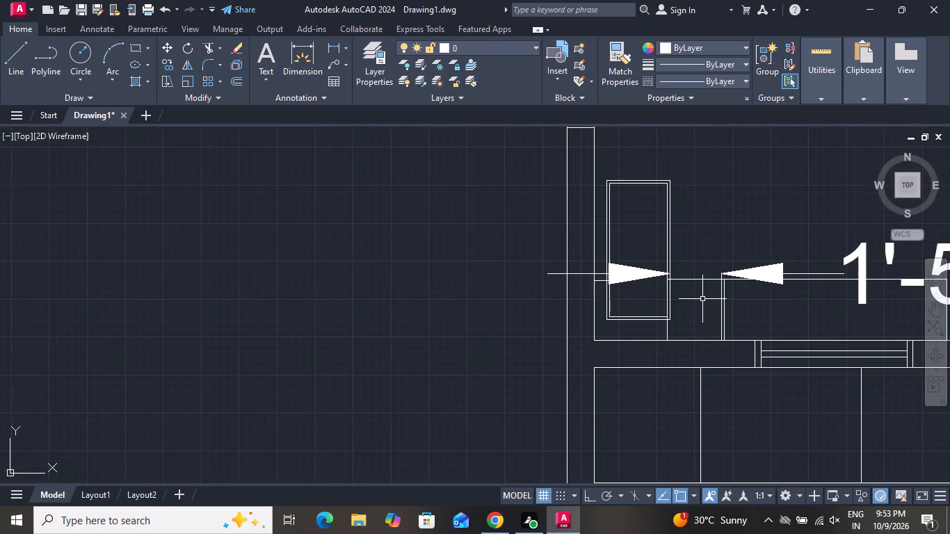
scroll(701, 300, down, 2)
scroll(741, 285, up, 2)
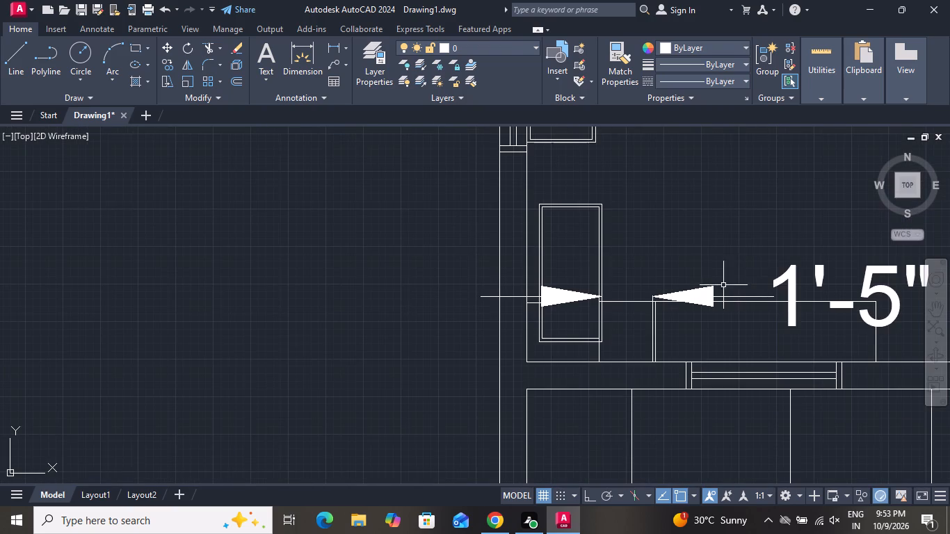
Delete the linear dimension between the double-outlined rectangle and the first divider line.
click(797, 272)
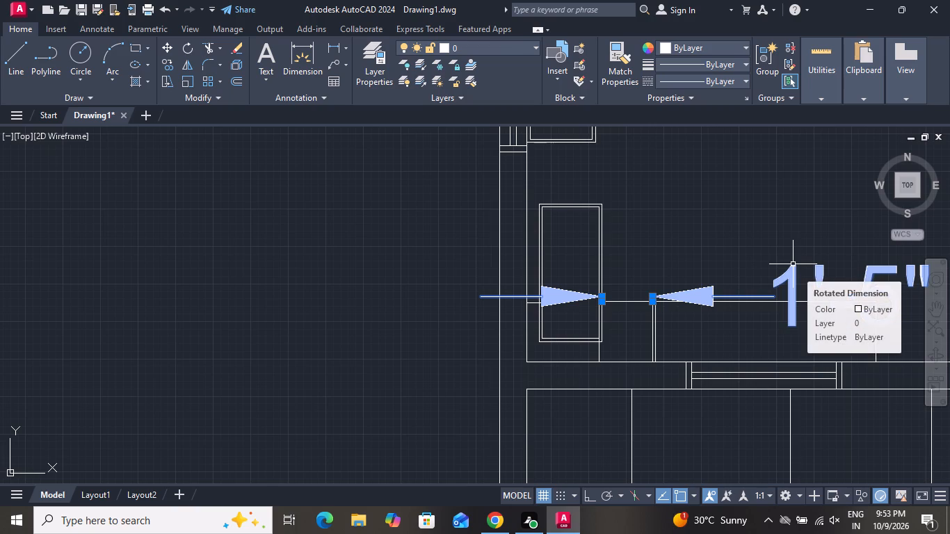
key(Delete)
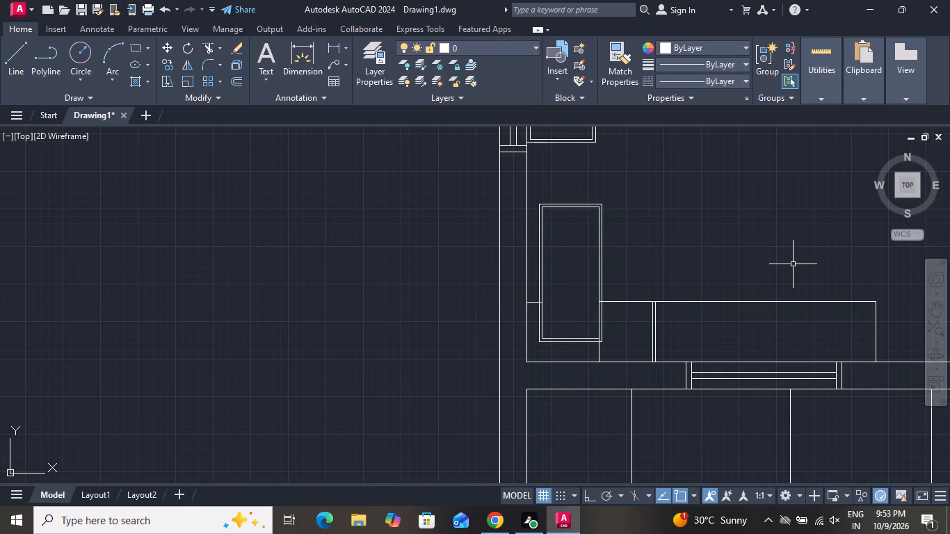
Offset the second divider line by 1'5" toward the far end of the window-wall rectangle.
scroll(793, 264, down, 1)
key(o)
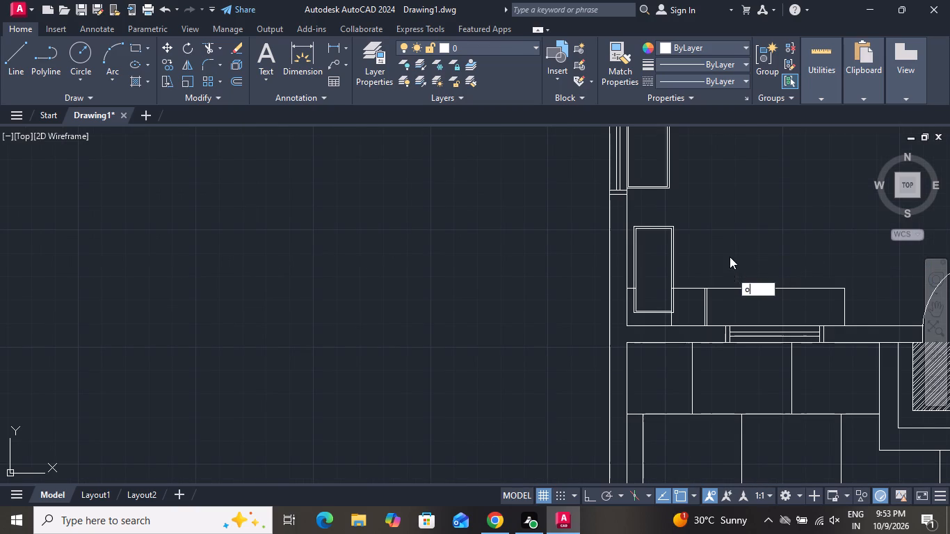
key(space)
key(1)
key(apostrophe)
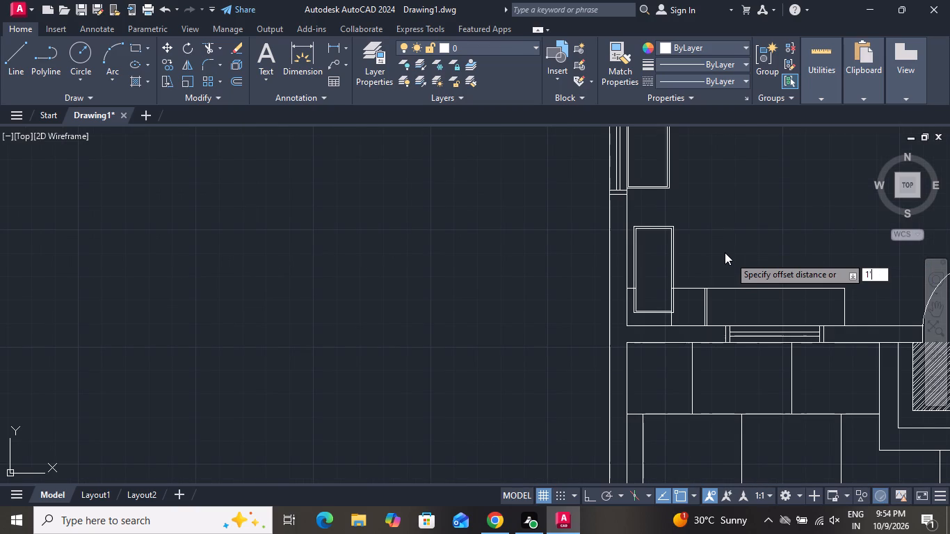
key(5)
key(shift+quotedbl)
key(Return)
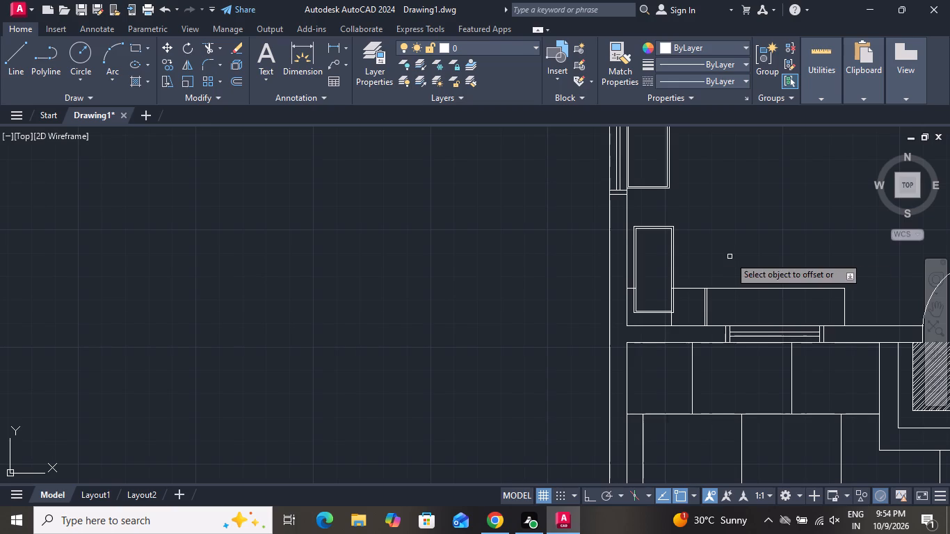
scroll(727, 301, up, 3)
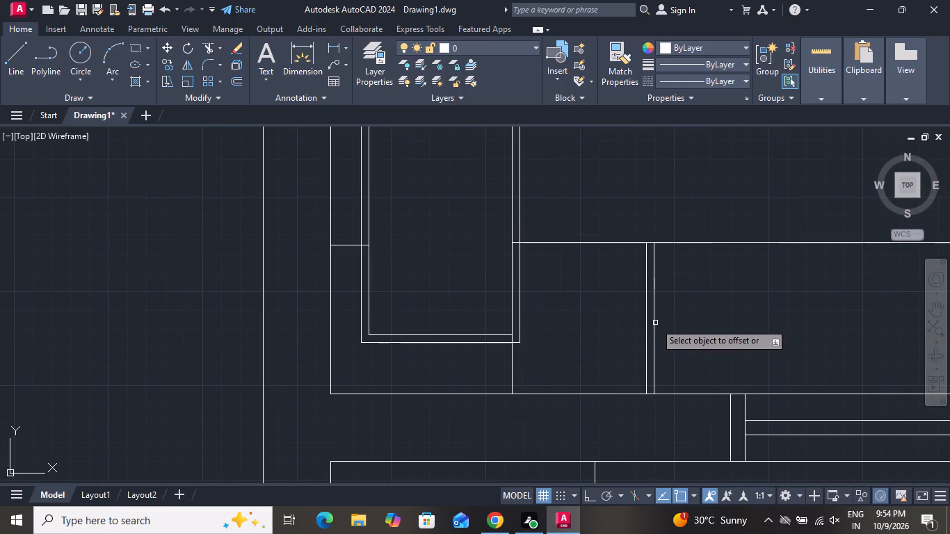
click(655, 323)
click(803, 334)
right_click(805, 328)
click(837, 353)
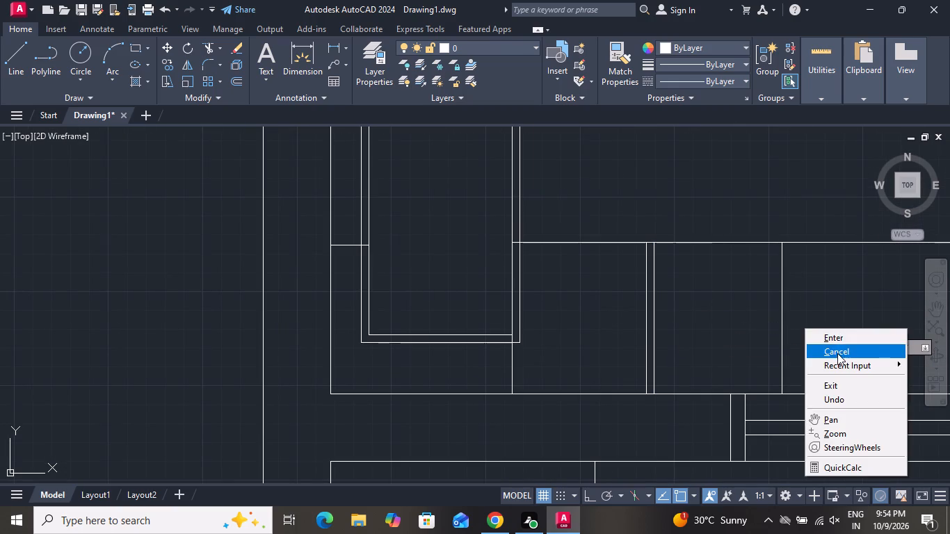
Offset the third divider line by 1" toward the far end to form the second double divider.
text(o)
key(space)
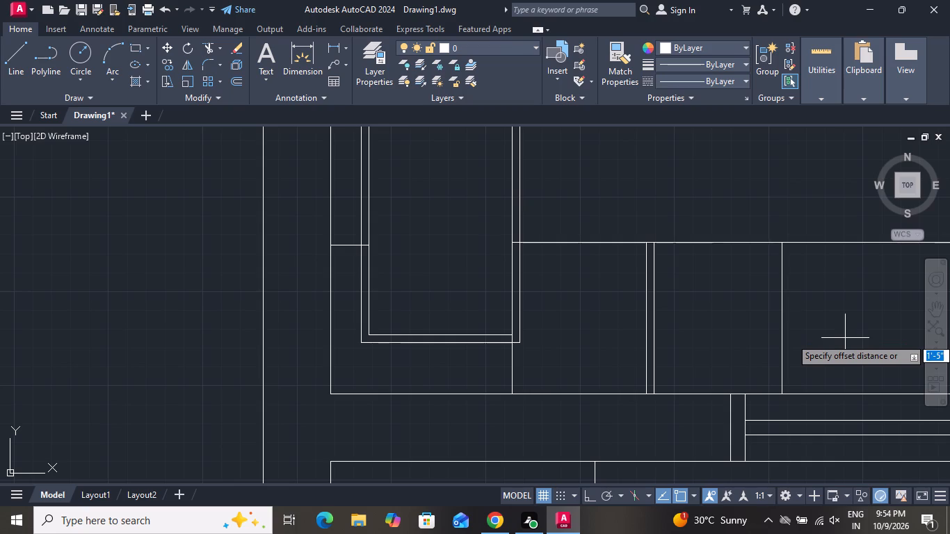
key(1)
key(shift+quotedbl)
key(Return)
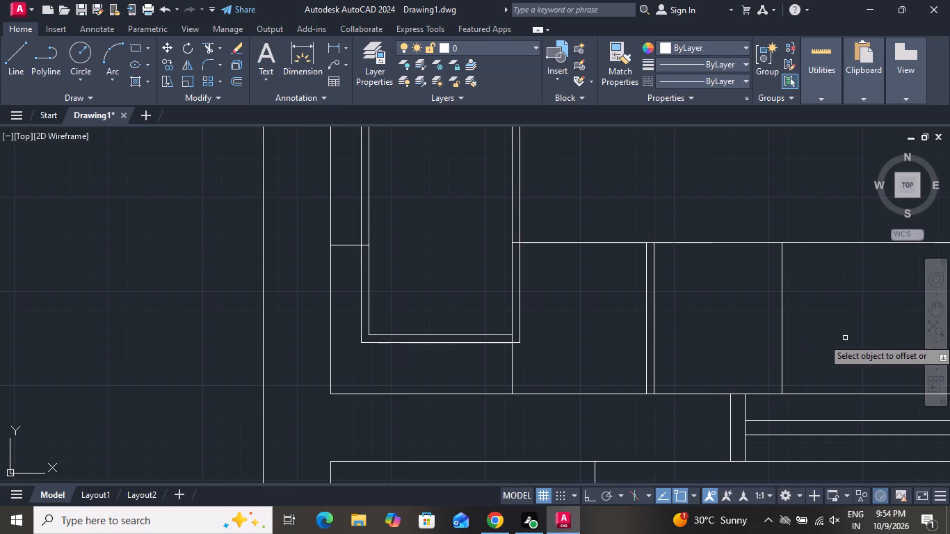
click(780, 346)
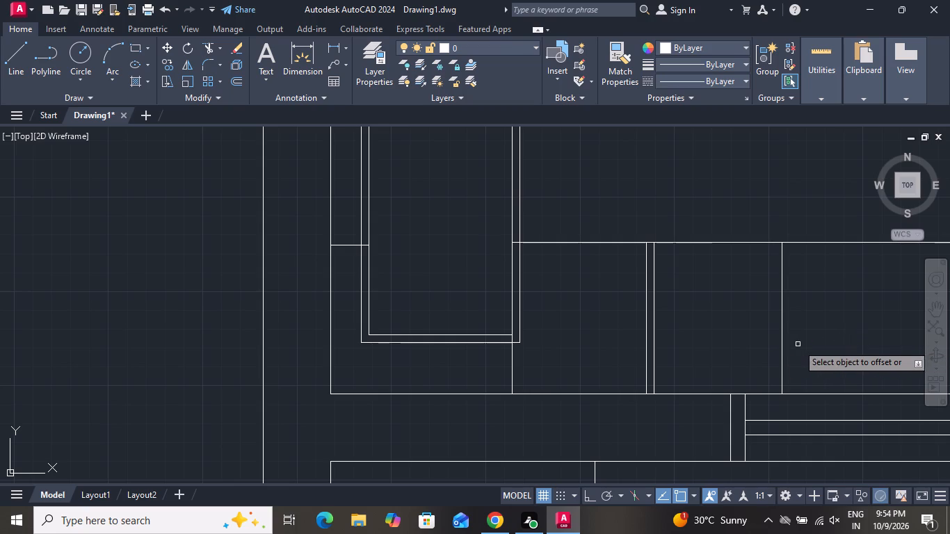
click(782, 352)
click(835, 348)
right_click(837, 341)
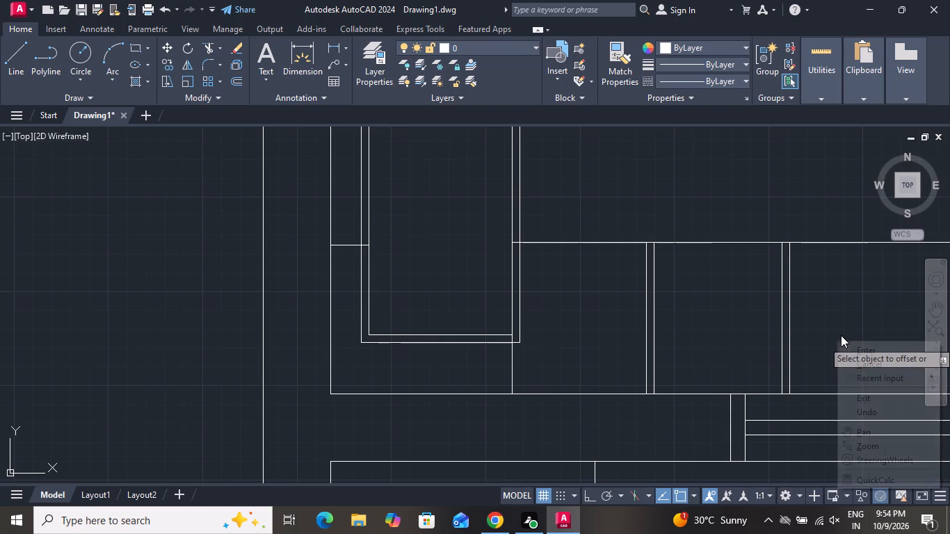
click(849, 367)
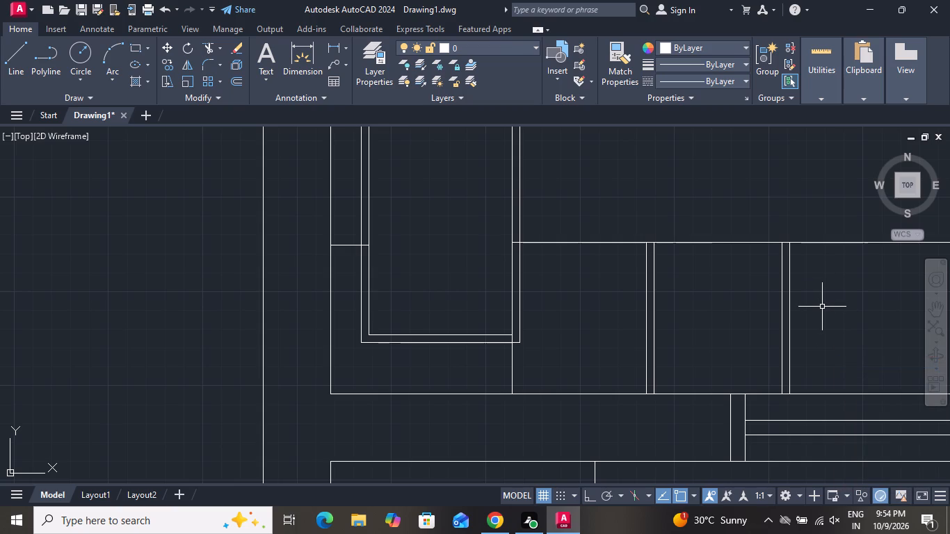
Offset the outer line of the second double divider by 1'5" toward the far end of the window-wall rectangle.
key(o)
key(space)
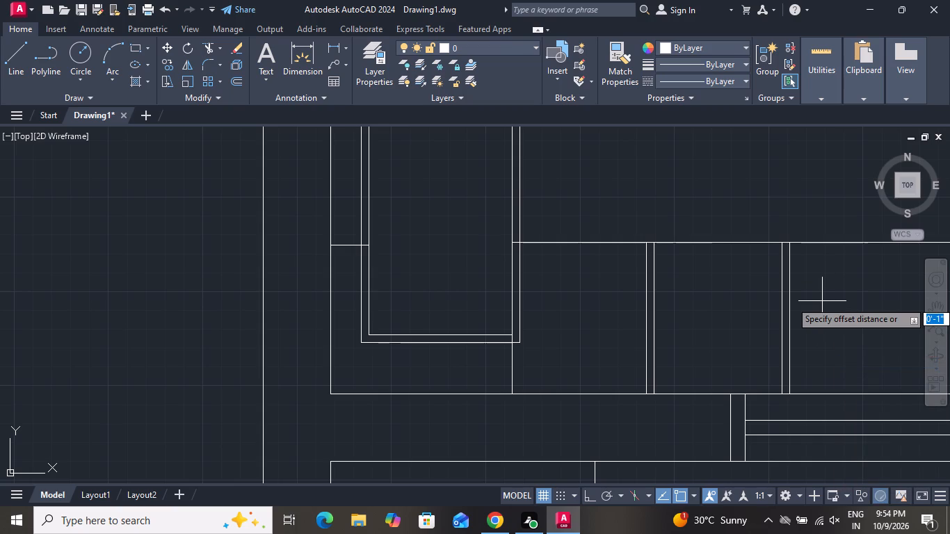
text(1'5)
key(shift+quotedbl)
key(Return)
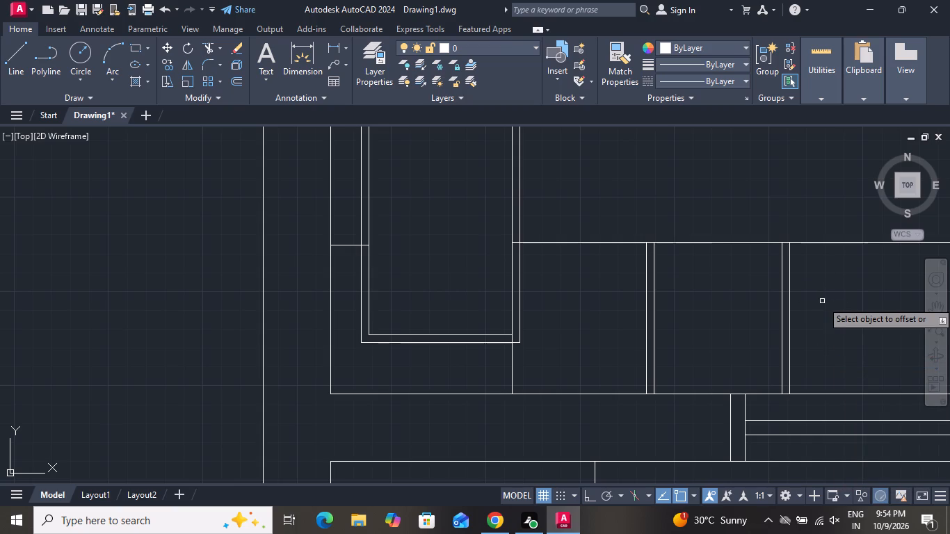
scroll(796, 305, down, 2)
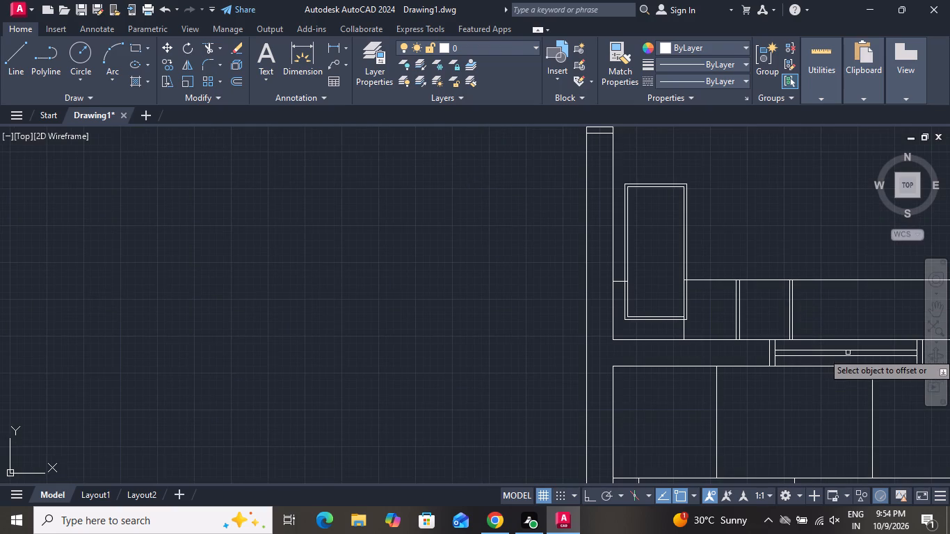
scroll(828, 358, down, 1)
scroll(903, 330, up, 3)
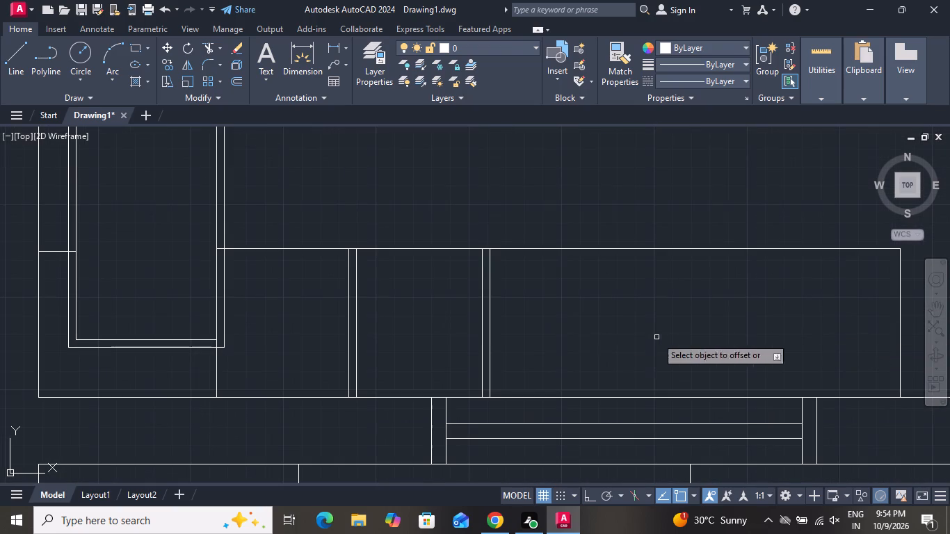
click(490, 317)
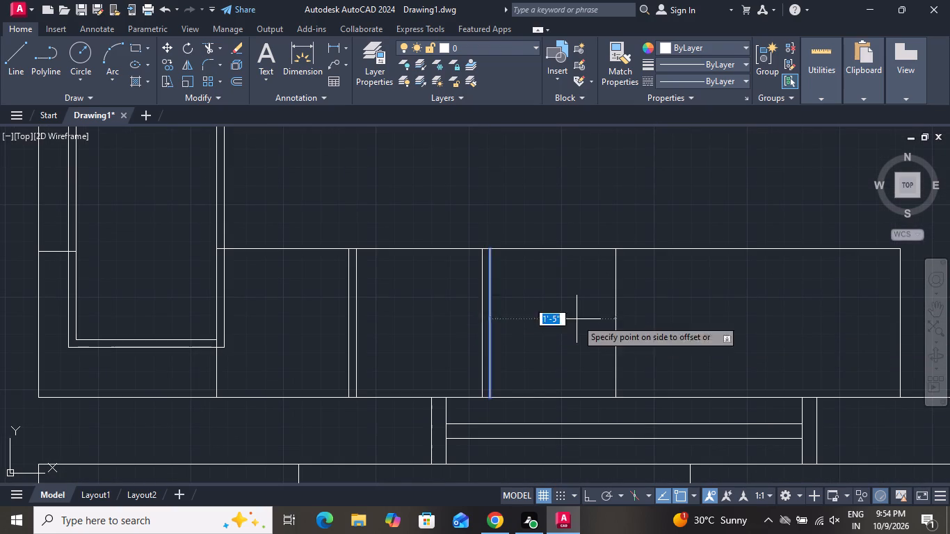
click(577, 319)
key(Escape)
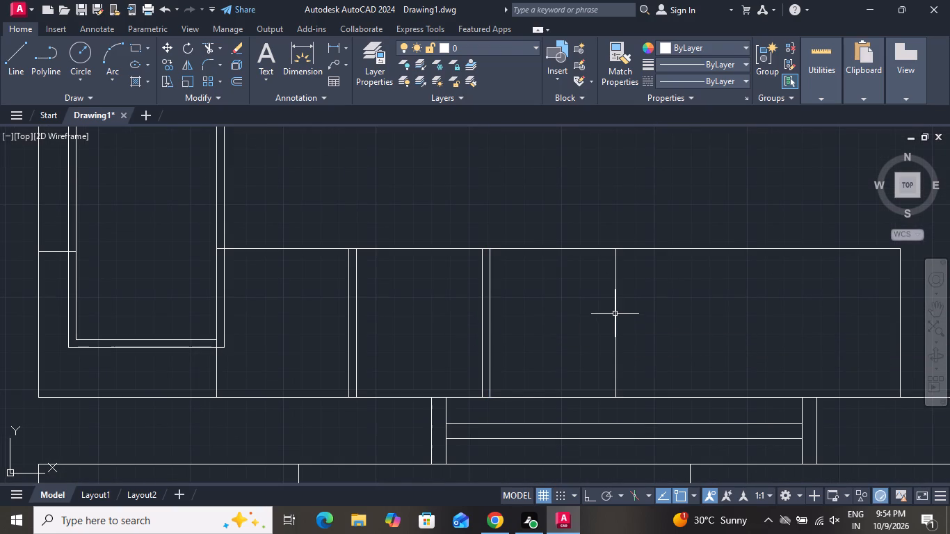
Offset the fifth divider line by 1" toward the far end to form the third double divider.
text(o)
key(space)
key(1)
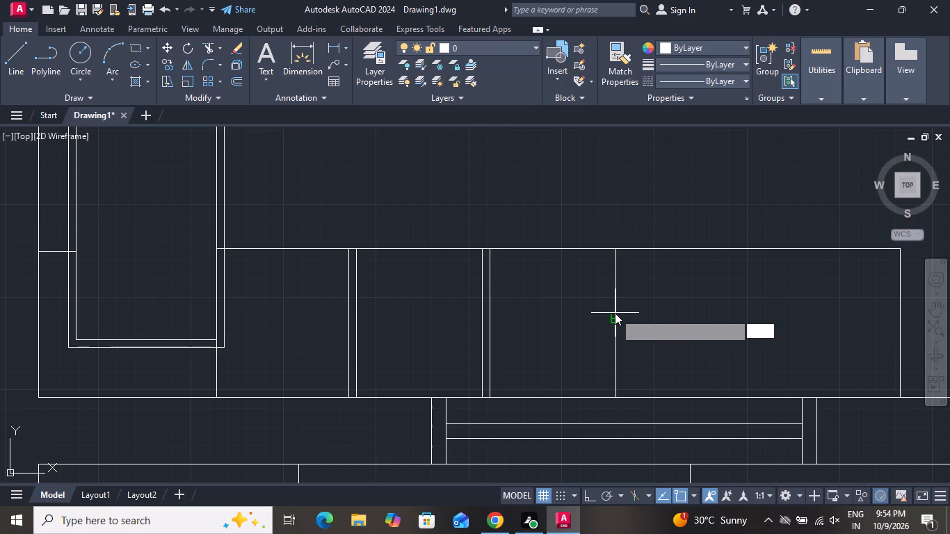
key(shift+quotedbl)
key(Return)
click(615, 313)
click(625, 315)
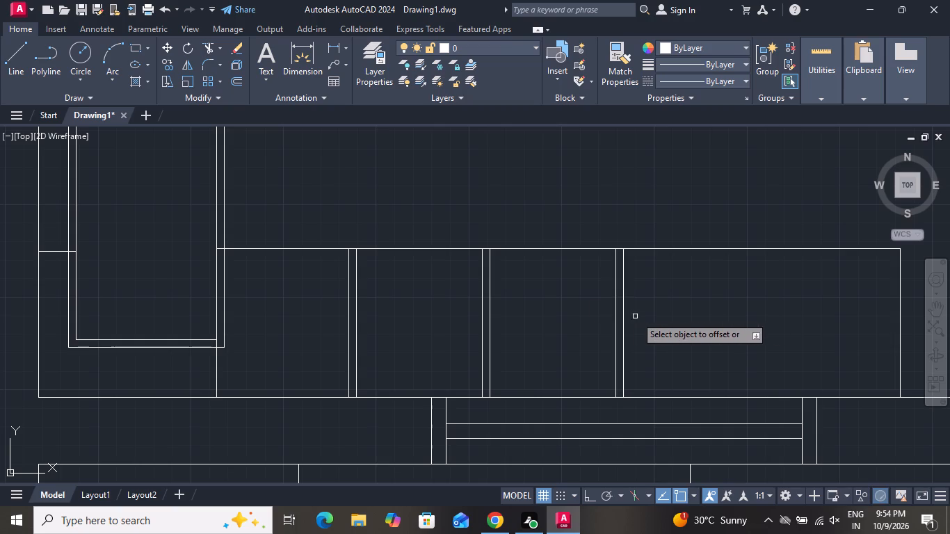
right_click(645, 316)
click(655, 333)
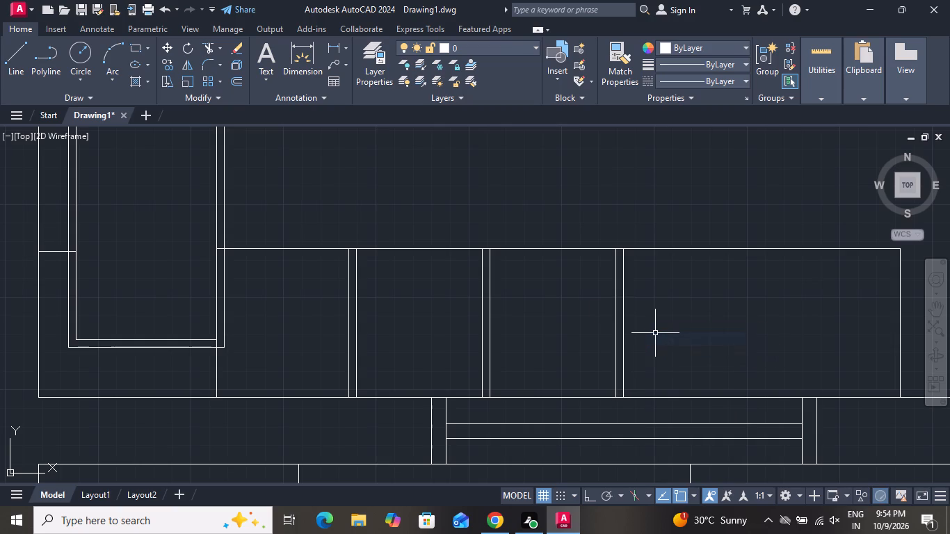
Offset the outer line of the third double divider by 1'5" toward the far end of the window-wall rectangle.
text(o 1')
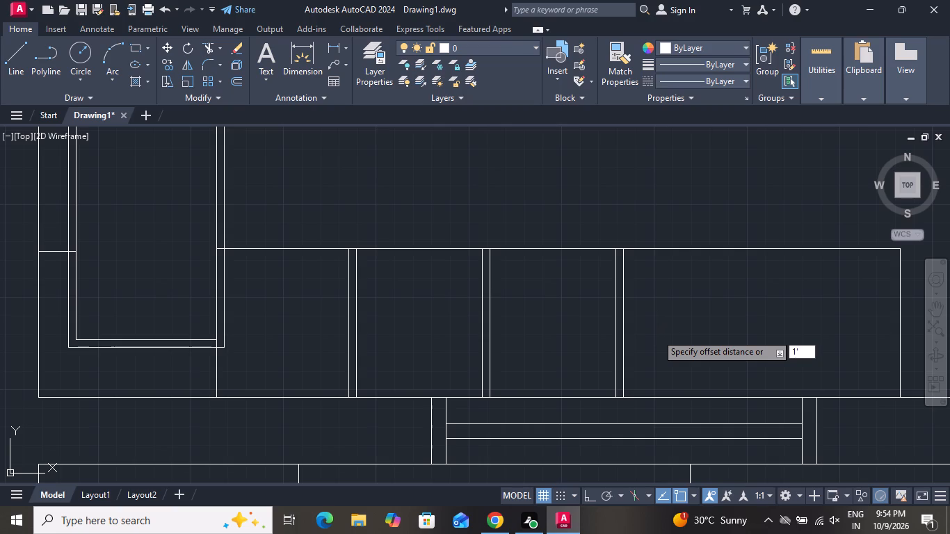
text(5")
key(Return)
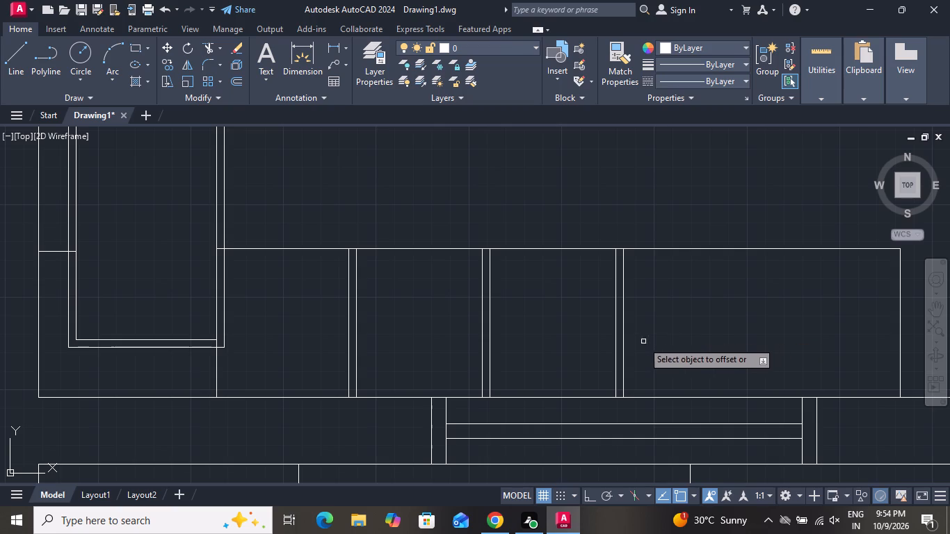
click(627, 353)
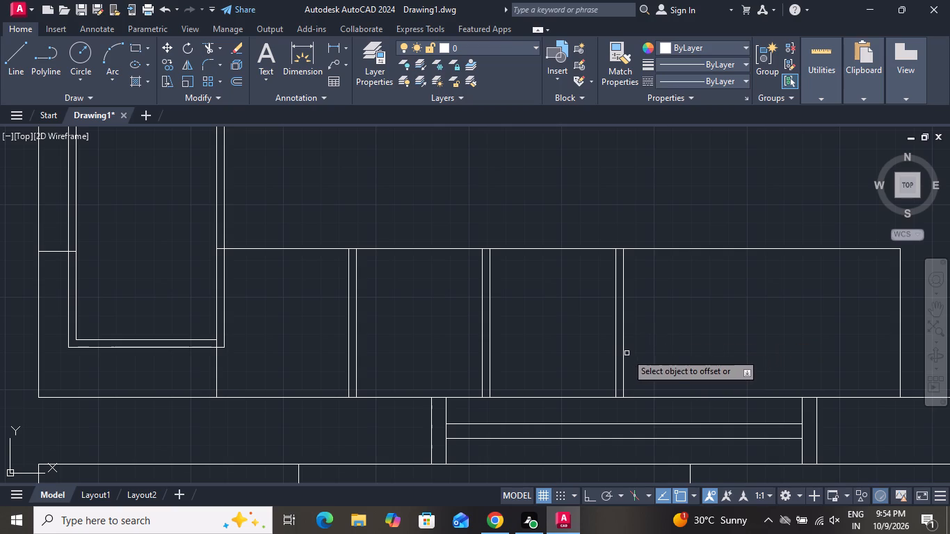
click(622, 355)
click(675, 346)
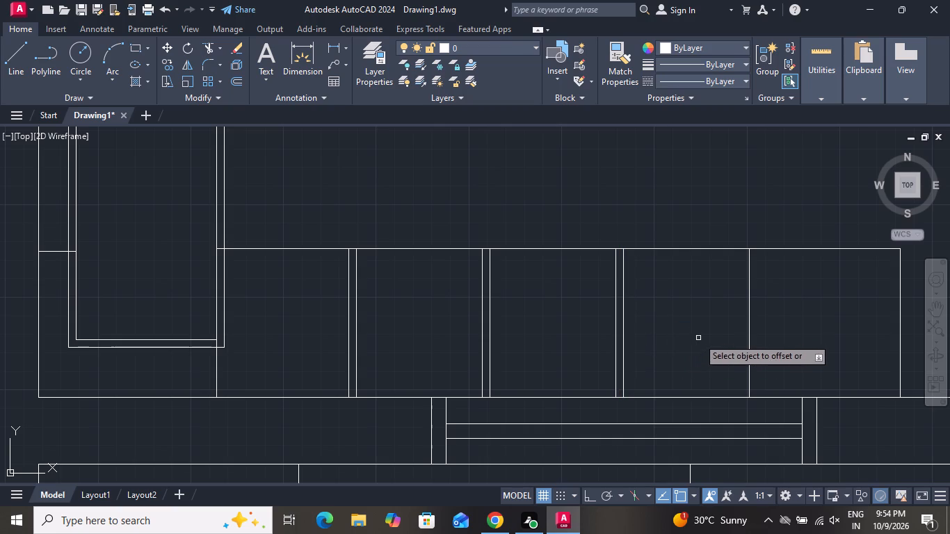
right_click(698, 338)
click(711, 355)
Offset the seventh divider line by 1" toward the far end to form the fourth double divider.
key(o)
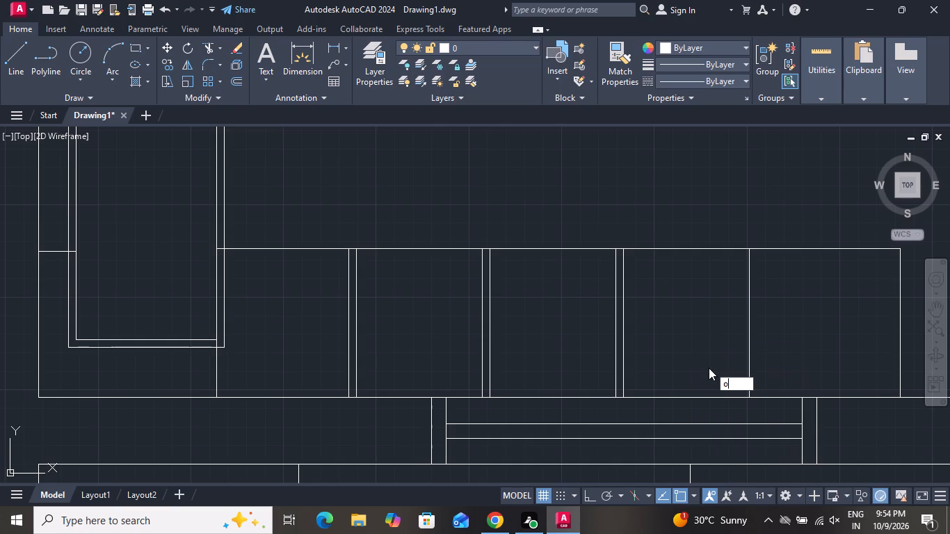
key(space)
key(1)
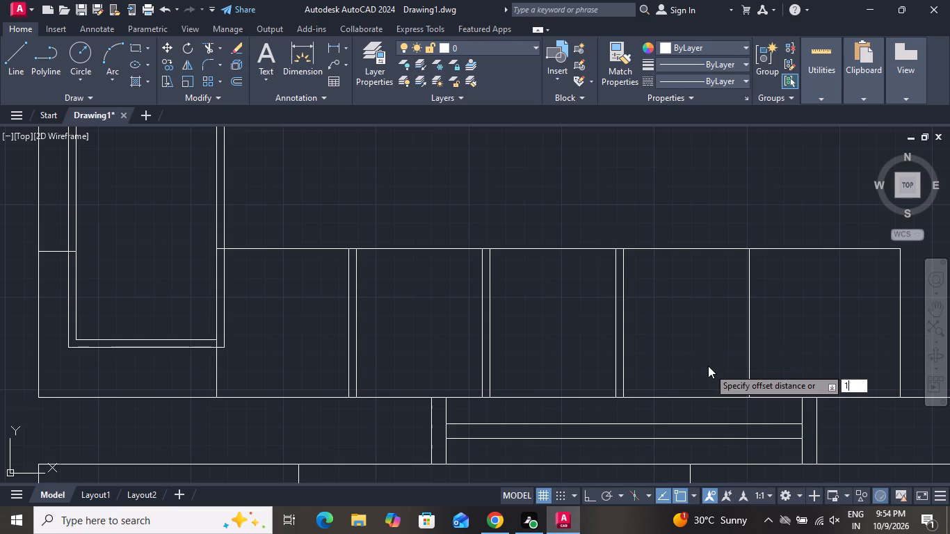
key(shift+quotedbl)
key(Return)
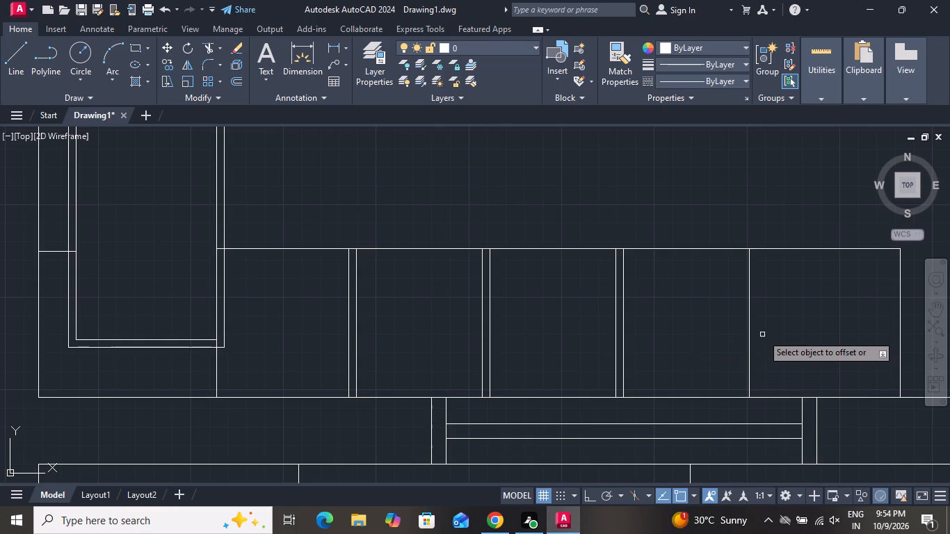
click(748, 340)
click(757, 337)
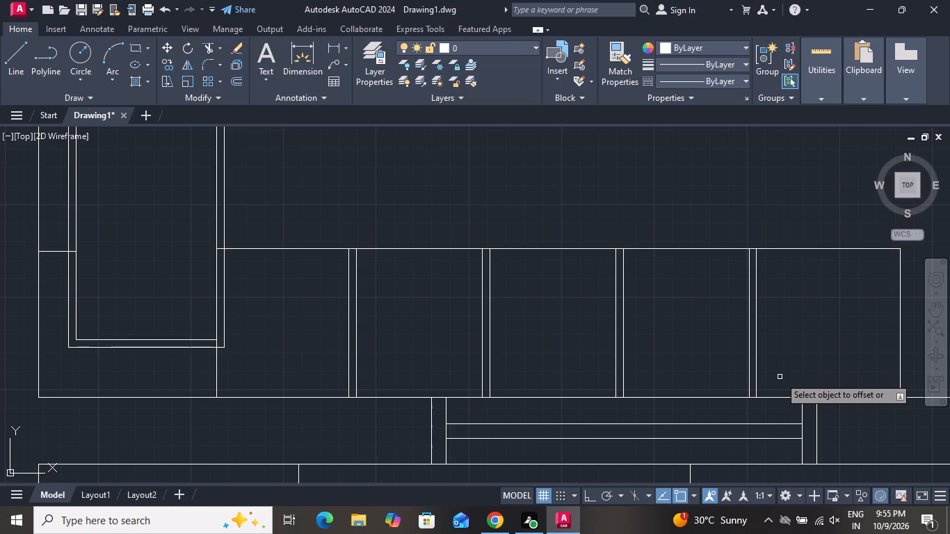
right_click(788, 341)
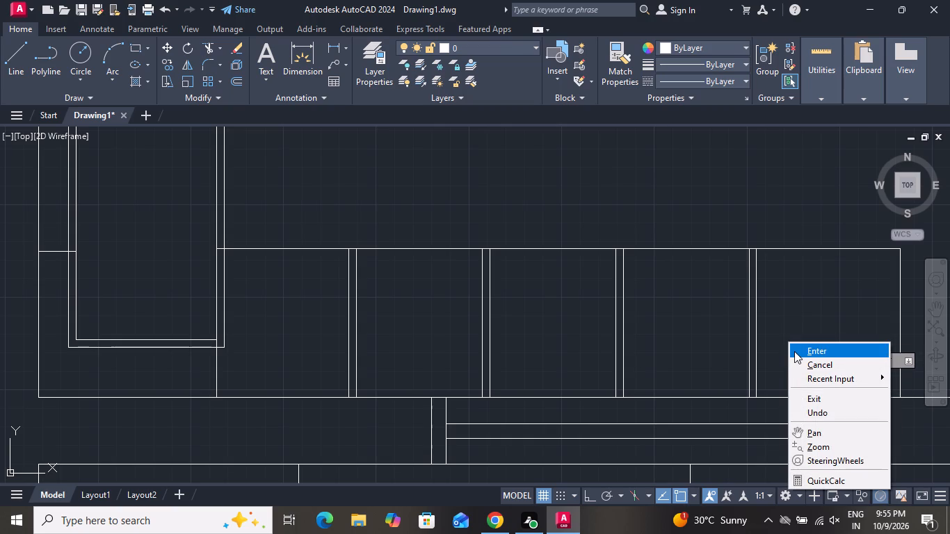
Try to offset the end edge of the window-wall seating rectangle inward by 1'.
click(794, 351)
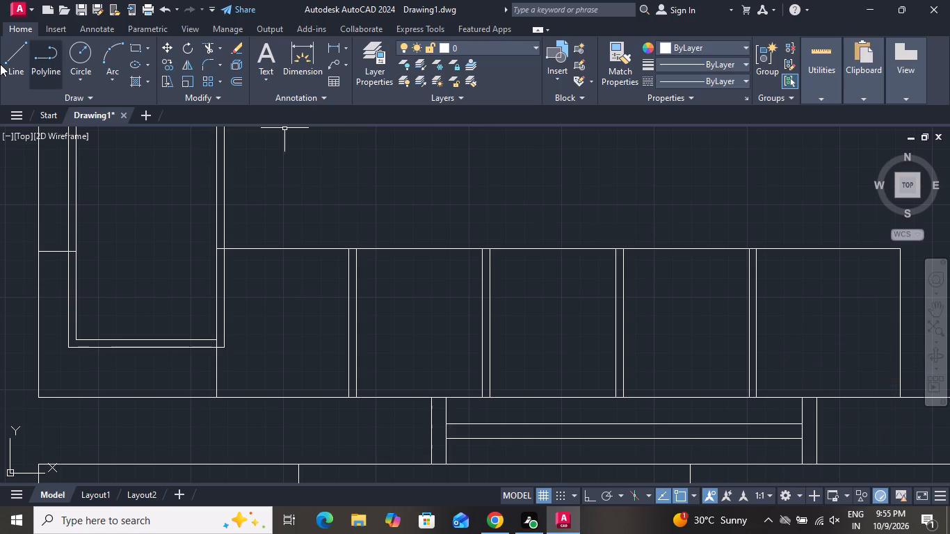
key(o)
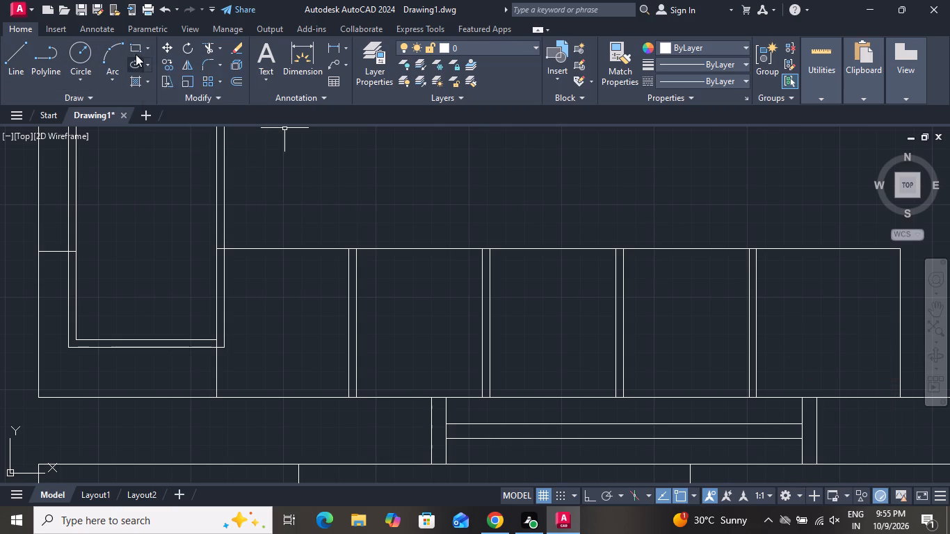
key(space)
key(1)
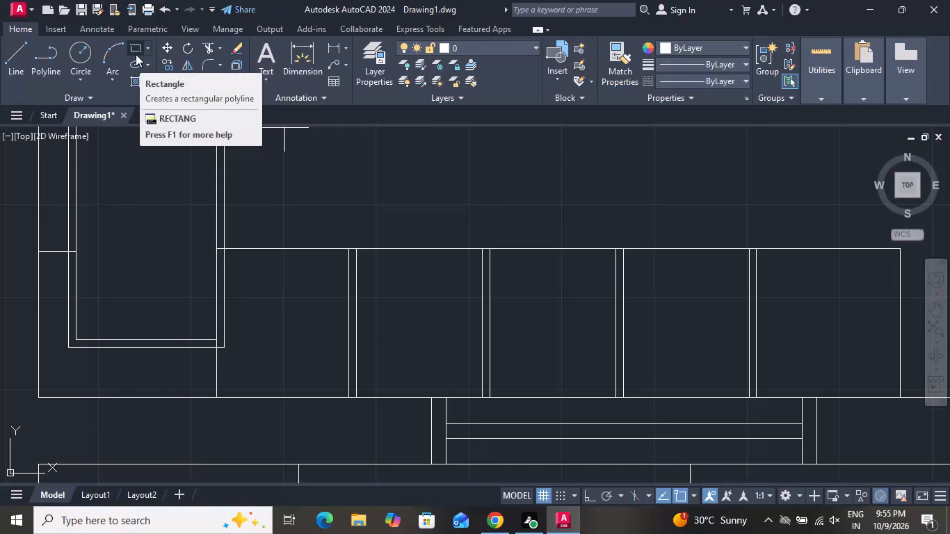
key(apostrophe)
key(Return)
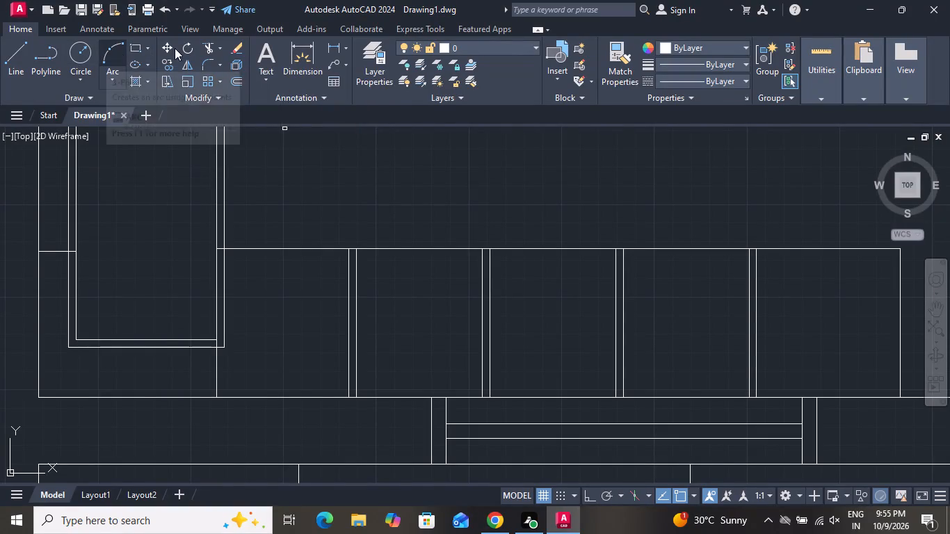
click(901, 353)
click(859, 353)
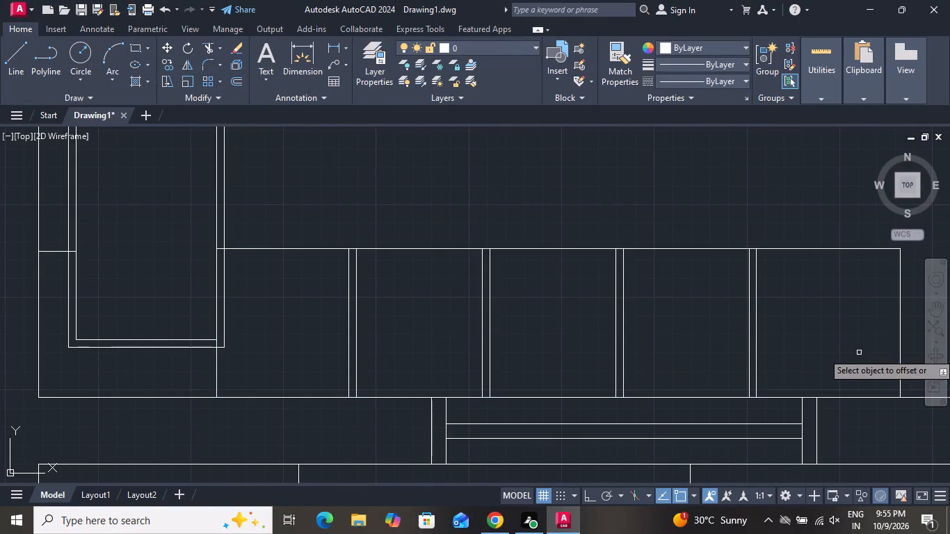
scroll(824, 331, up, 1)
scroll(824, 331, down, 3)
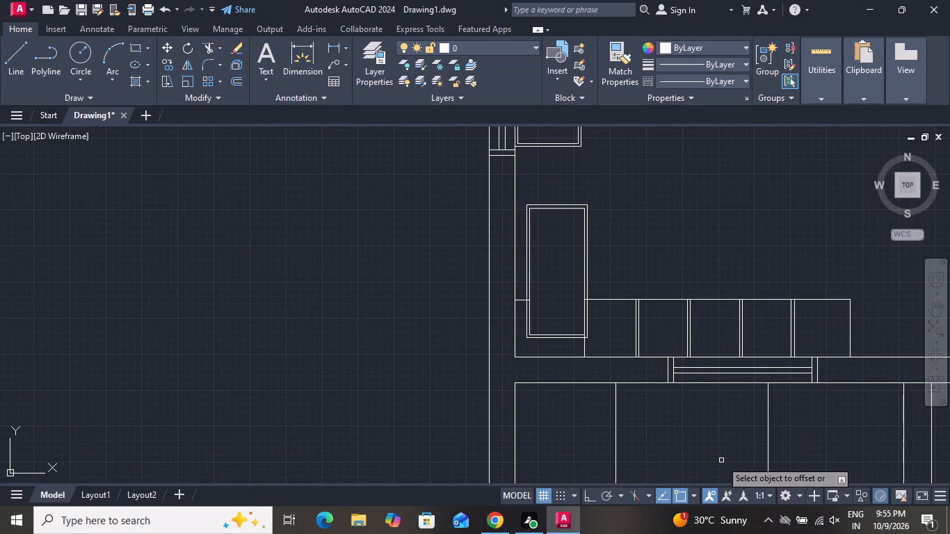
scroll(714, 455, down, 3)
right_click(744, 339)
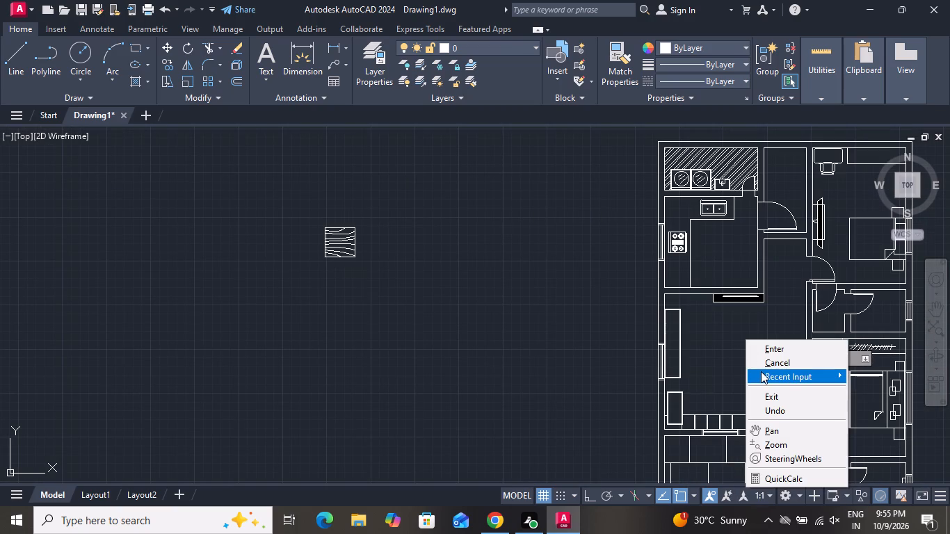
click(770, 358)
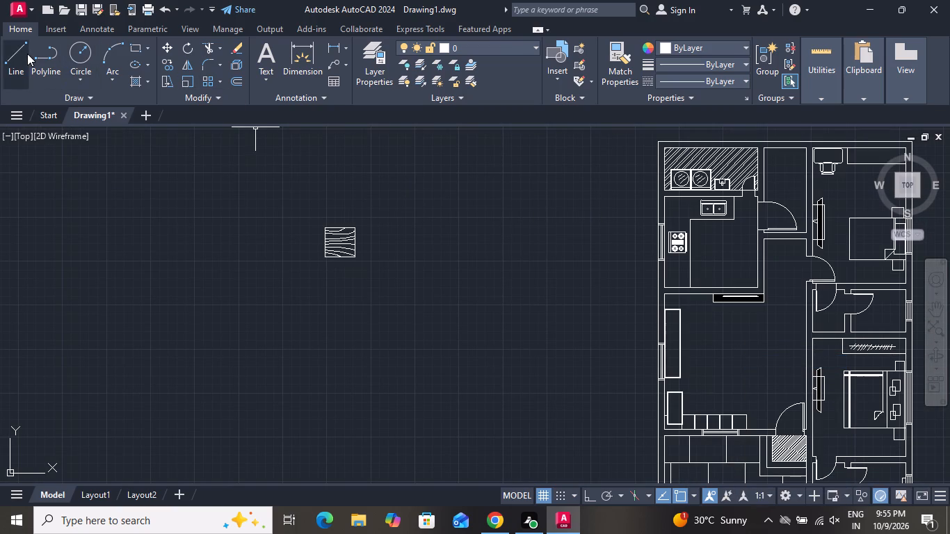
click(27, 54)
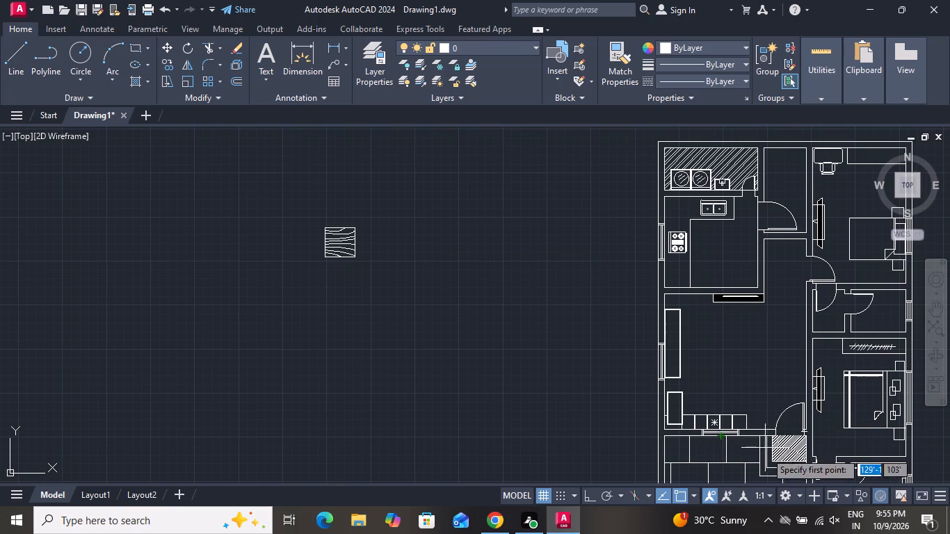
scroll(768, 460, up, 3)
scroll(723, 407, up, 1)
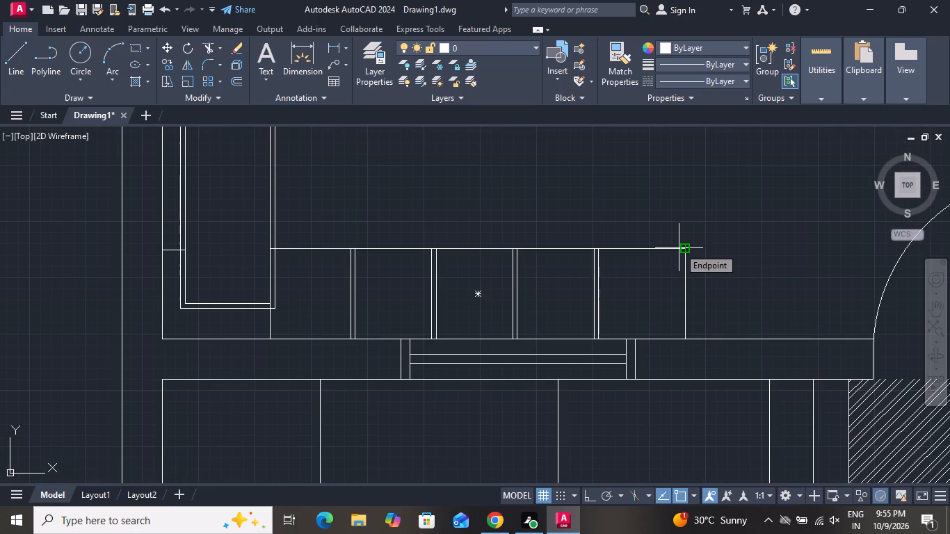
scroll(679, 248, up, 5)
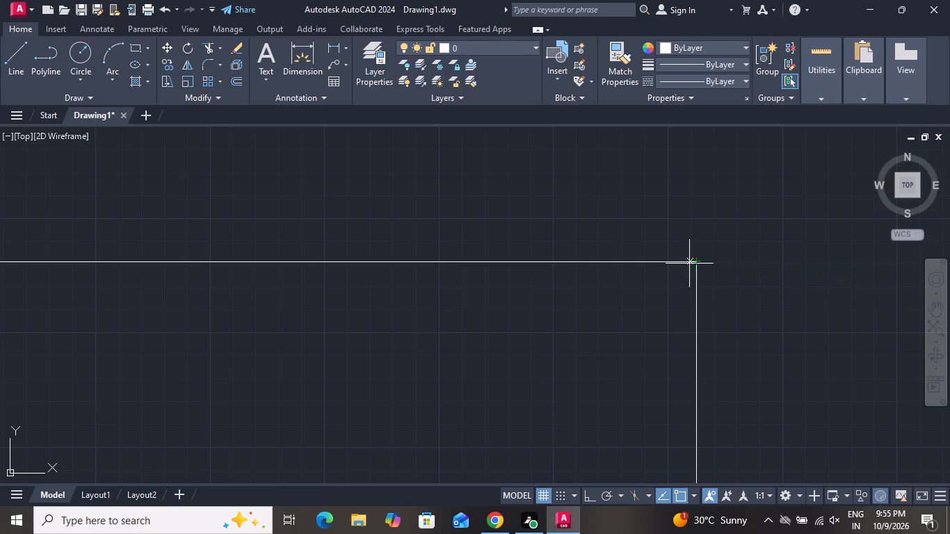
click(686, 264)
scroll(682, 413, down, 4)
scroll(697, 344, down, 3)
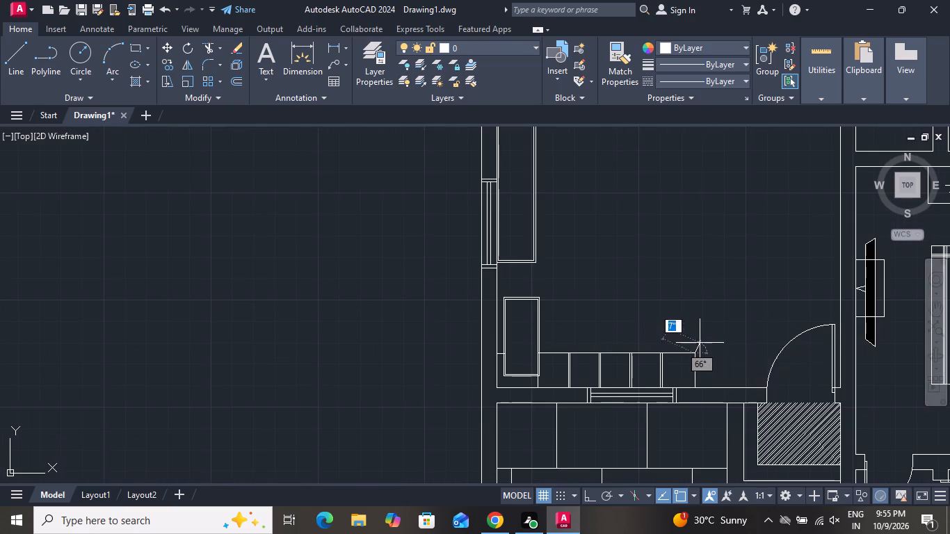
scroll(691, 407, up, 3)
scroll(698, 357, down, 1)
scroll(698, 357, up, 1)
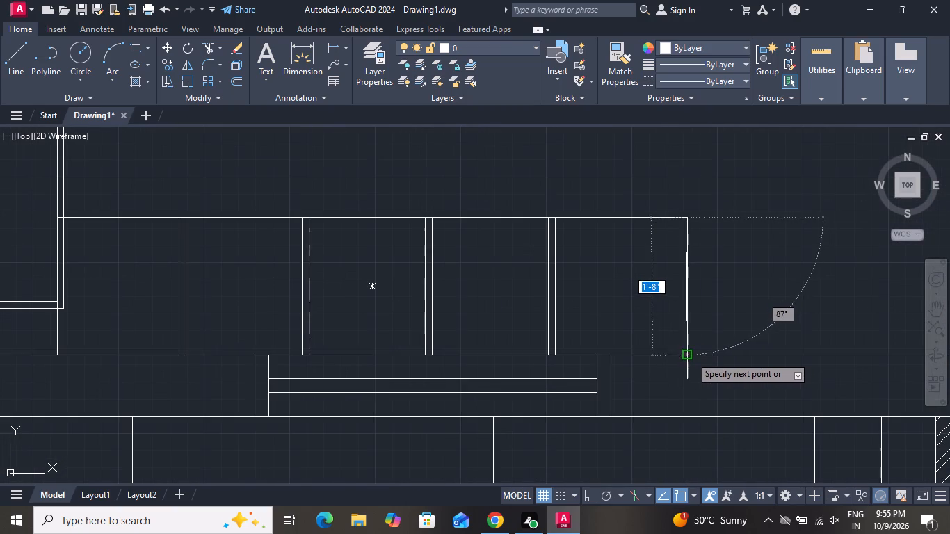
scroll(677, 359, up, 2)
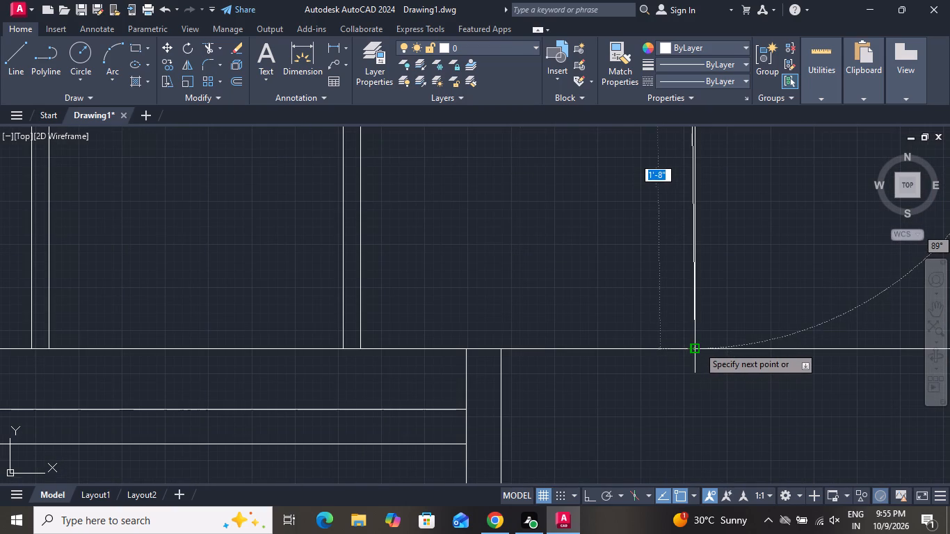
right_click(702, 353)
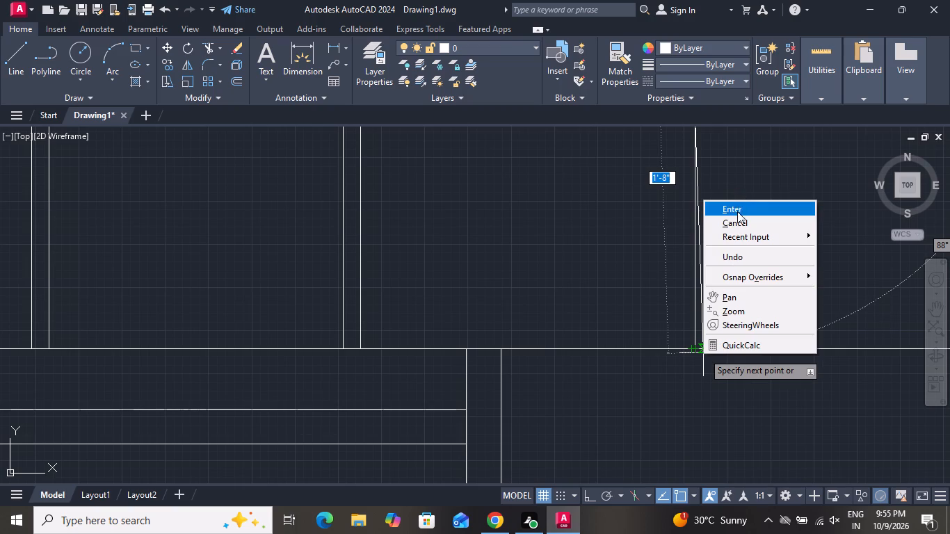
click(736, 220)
Draw a vertical line about 1'-8" long just inside the seating rectangle's far end, from its front edge to the wall.
click(12, 47)
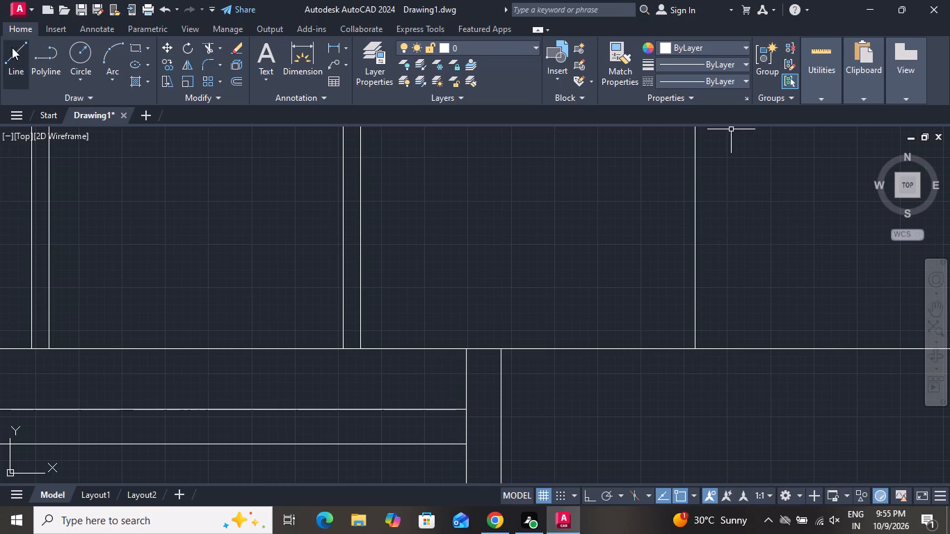
scroll(86, 129, down, 1)
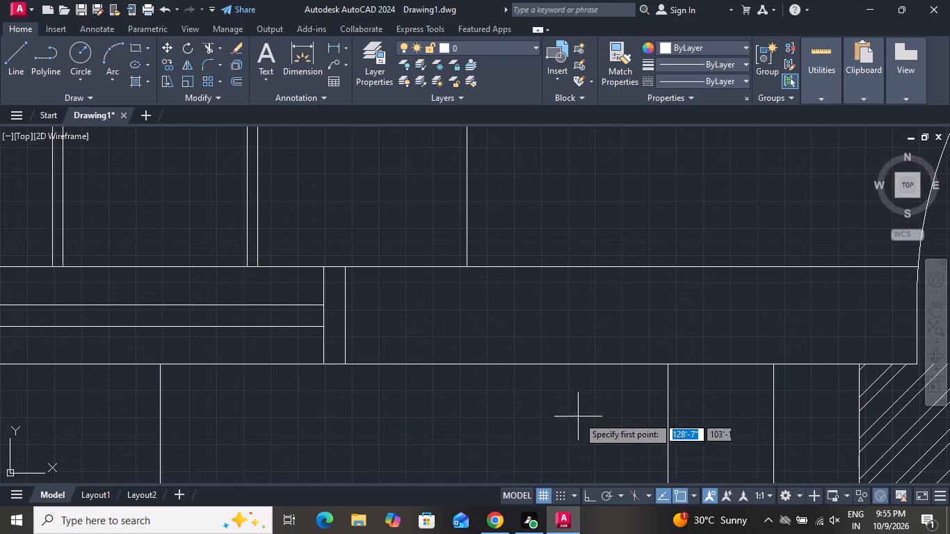
scroll(413, 127, down, 2)
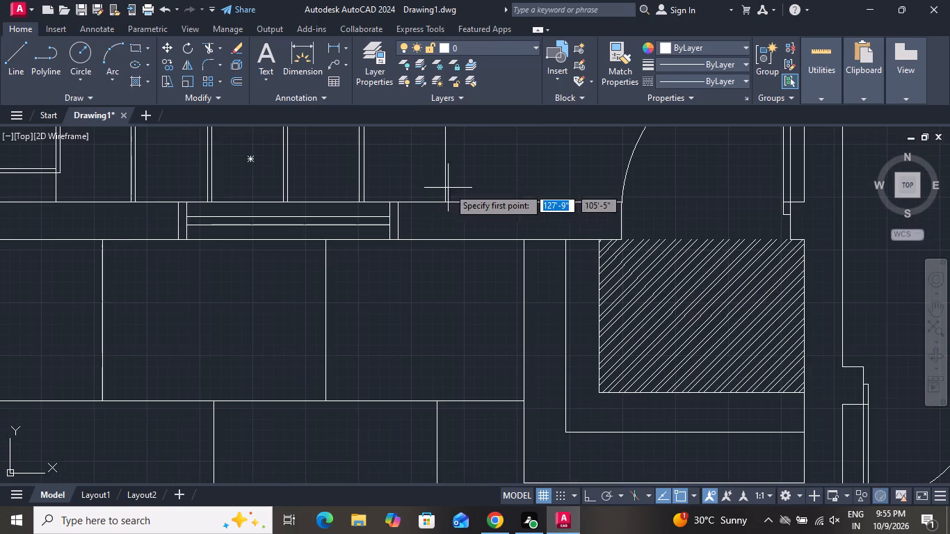
scroll(458, 207, down, 2)
scroll(430, 176, up, 4)
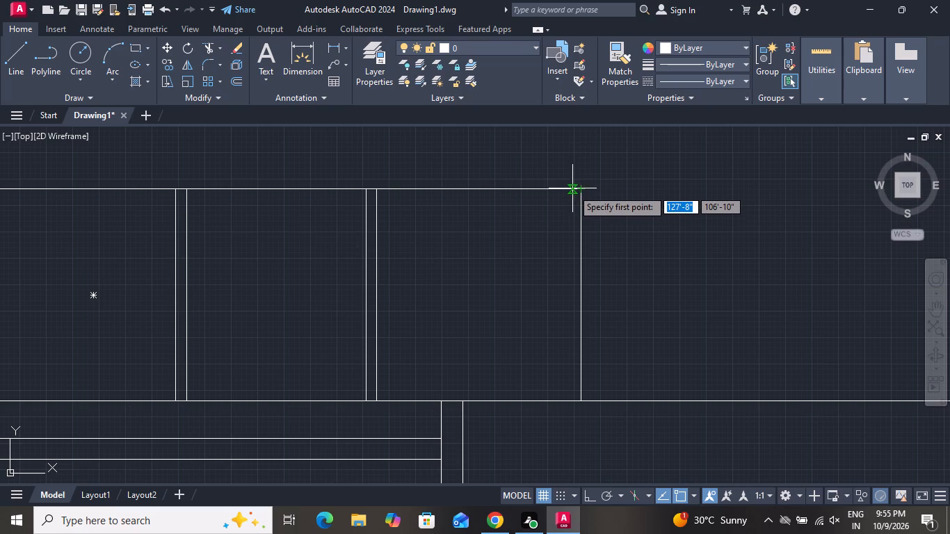
click(572, 189)
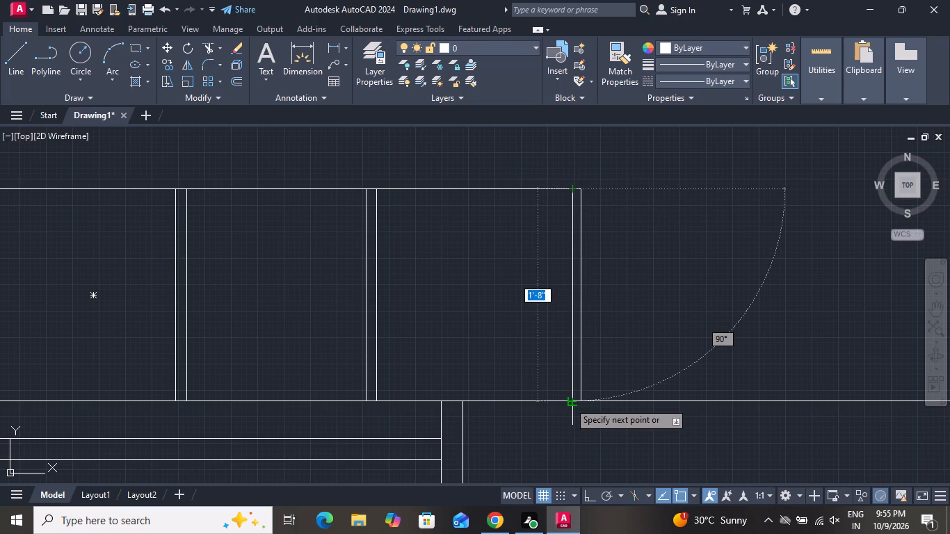
click(569, 402)
right_click(638, 337)
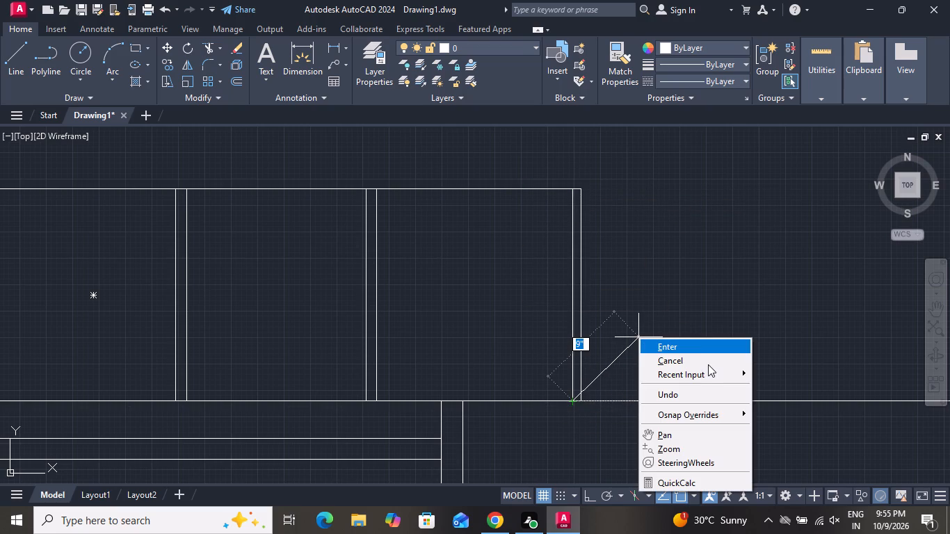
click(708, 362)
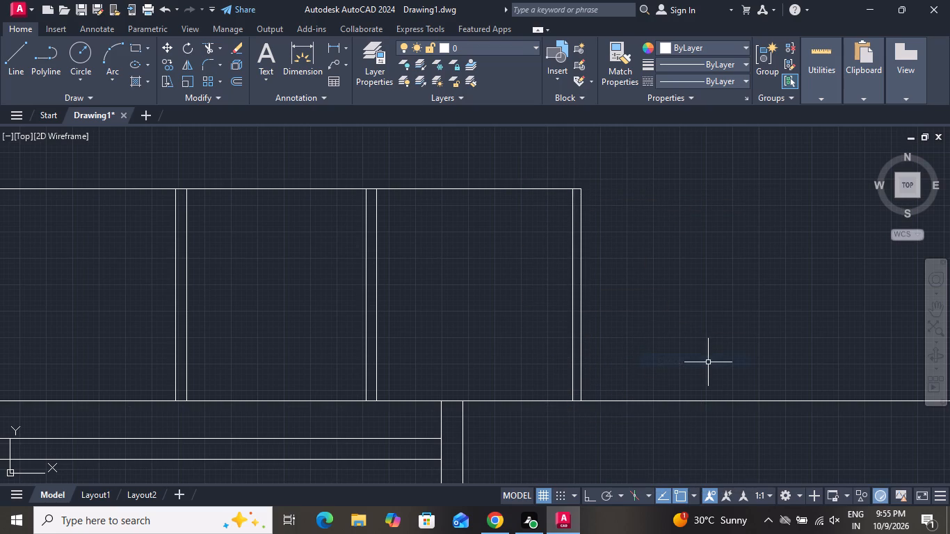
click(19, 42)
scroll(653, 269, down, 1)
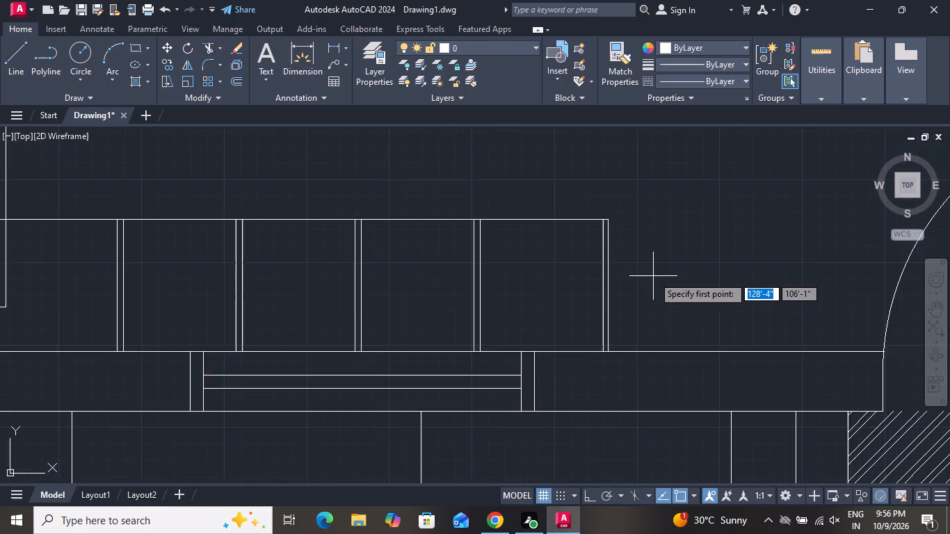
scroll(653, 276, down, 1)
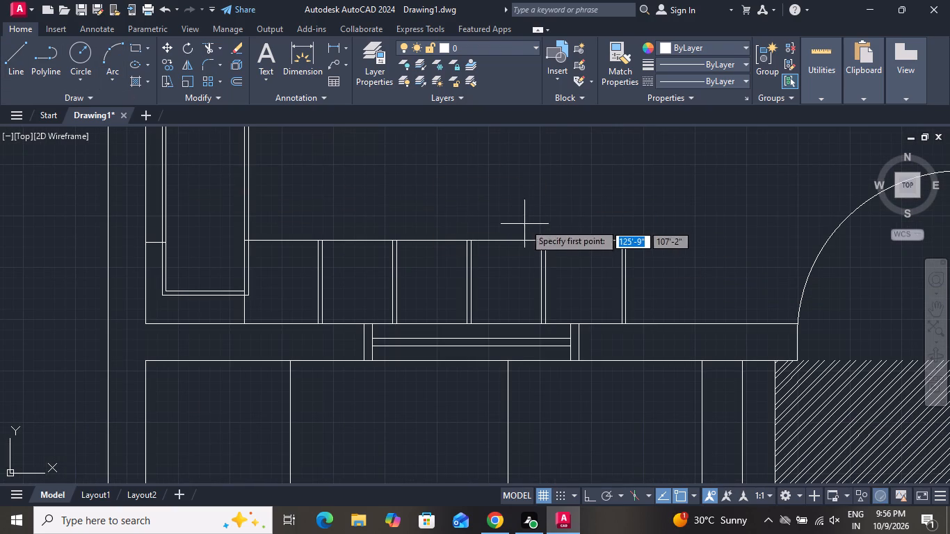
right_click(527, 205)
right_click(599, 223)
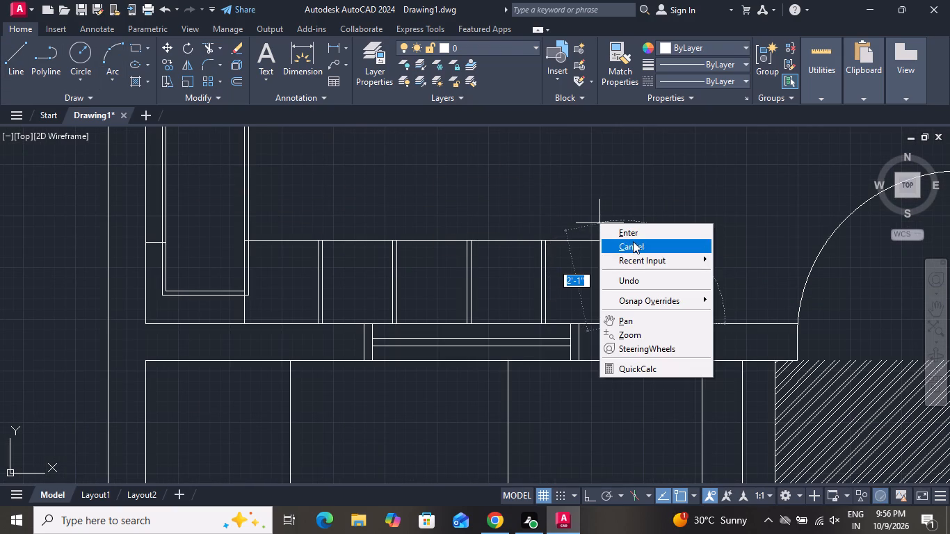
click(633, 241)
Draw a square about 1'-2" by 1'-2" between the far end of the window-wall seating and the door.
click(133, 47)
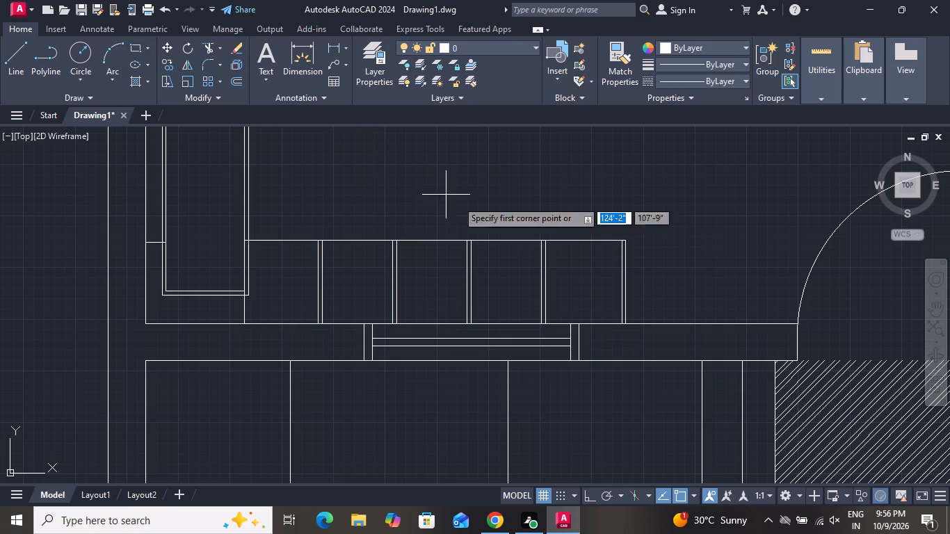
click(657, 244)
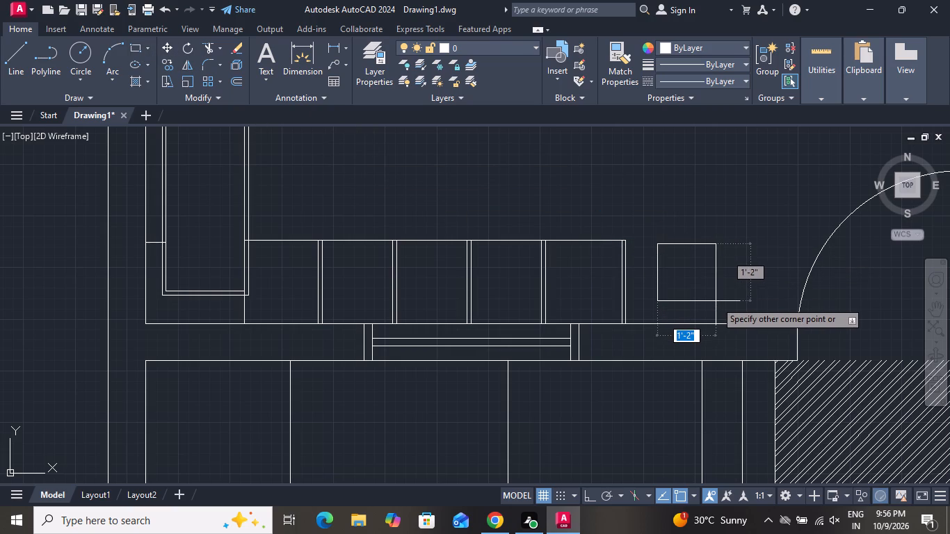
click(716, 301)
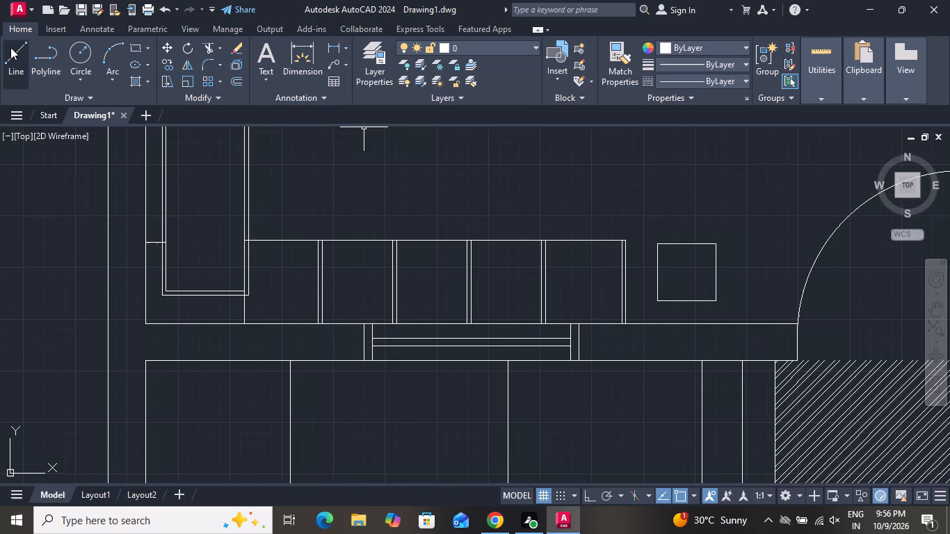
Draw a line from the square's upper corner about 4" toward the seating, continuing perpendicular down to the wall.
click(11, 47)
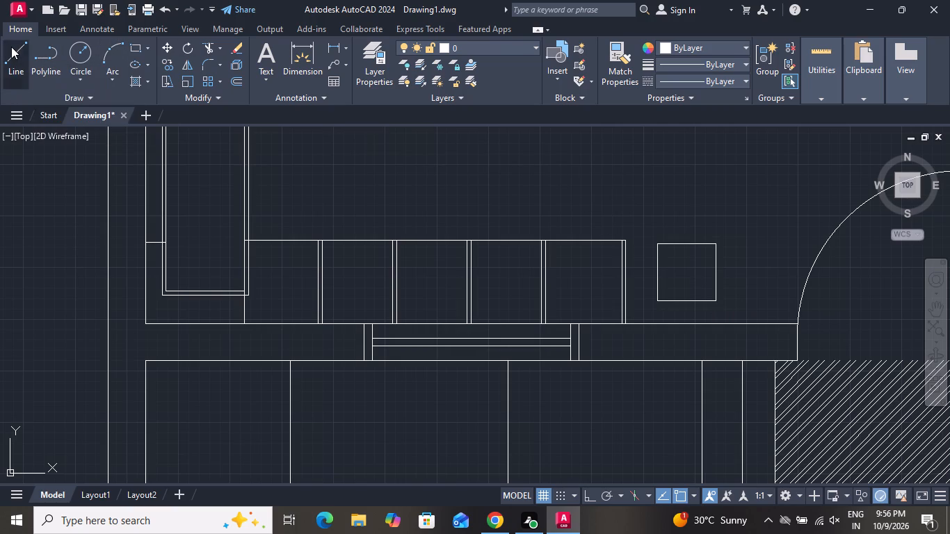
click(656, 245)
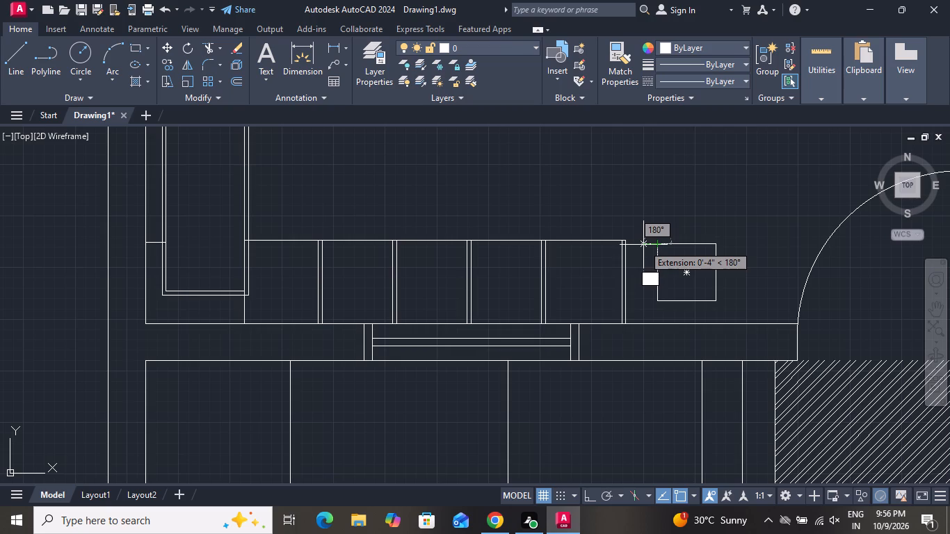
click(643, 245)
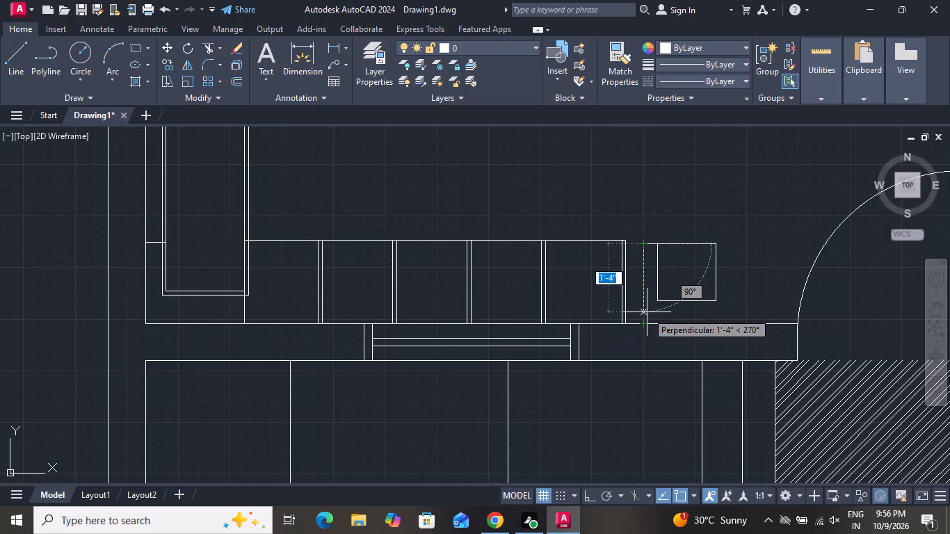
click(647, 324)
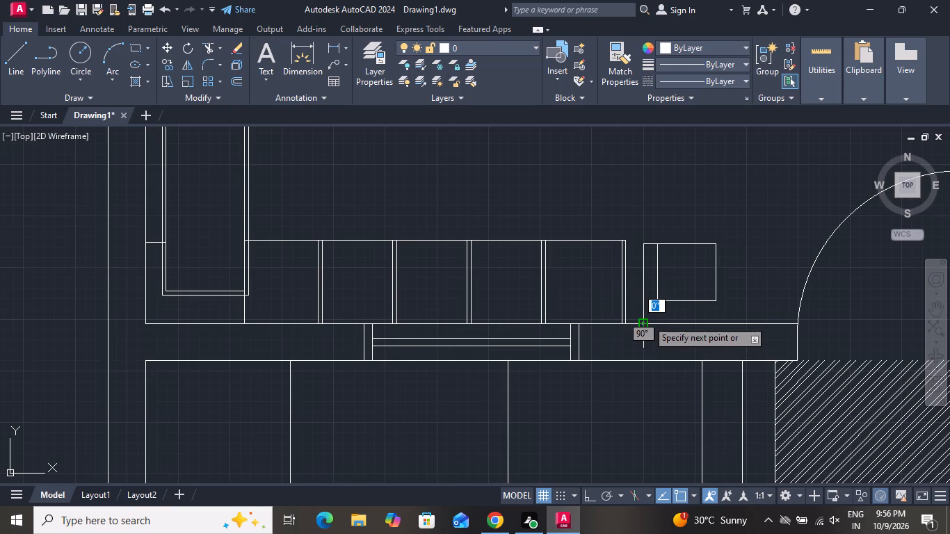
right_click(647, 320)
click(663, 341)
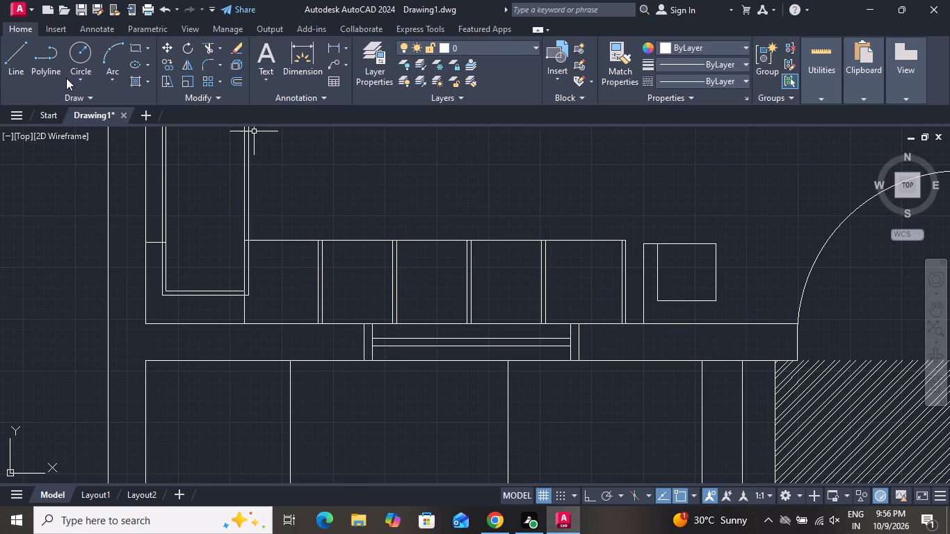
Draw a line from the square's door-side upper corner about 4" toward the door, continuing perpendicular down to the wall.
click(18, 58)
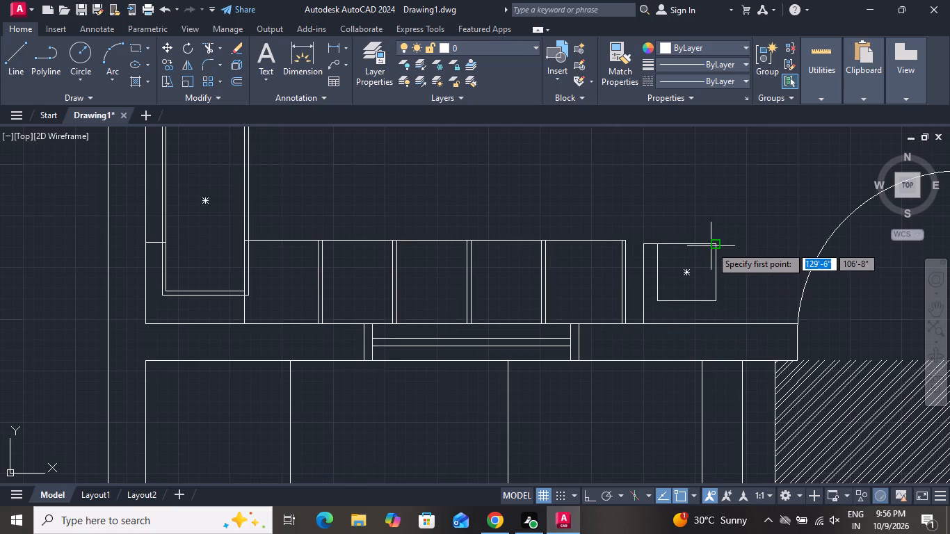
click(715, 243)
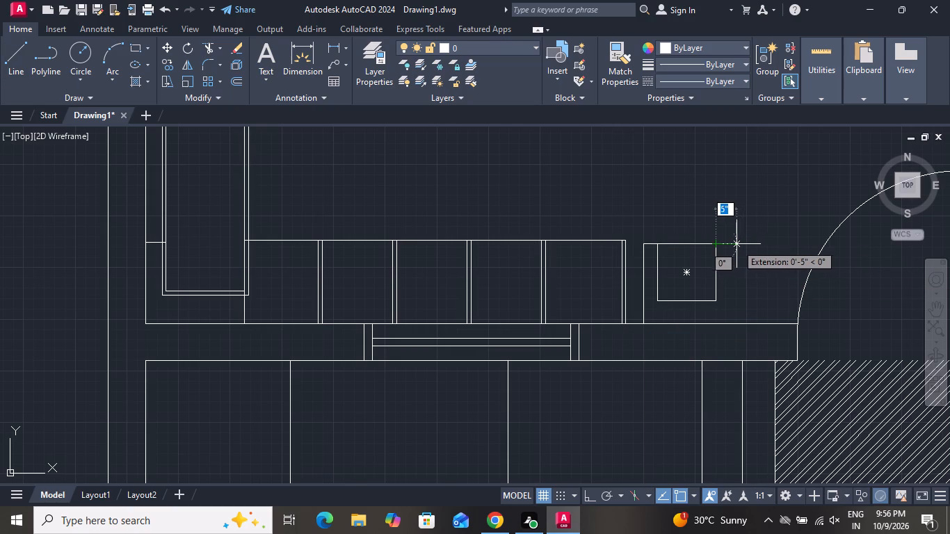
click(732, 245)
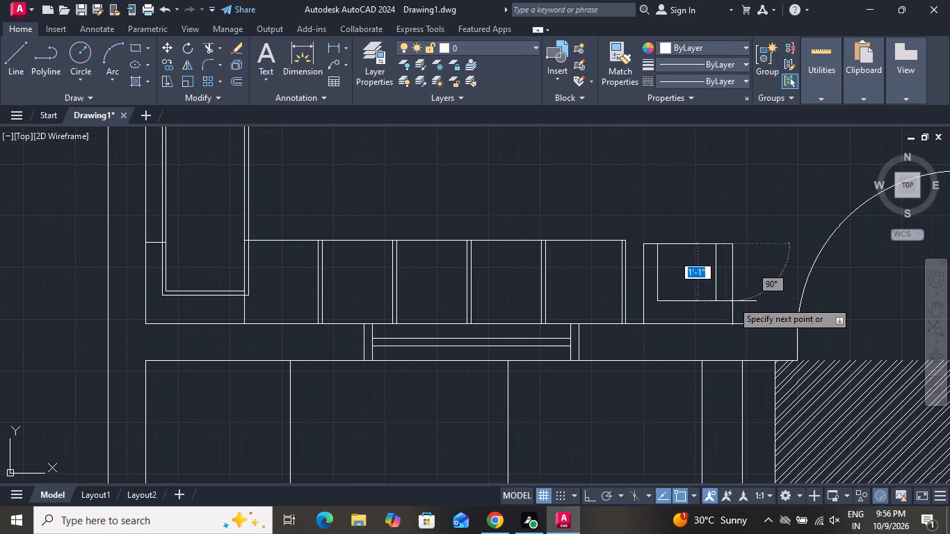
click(732, 321)
right_click(732, 318)
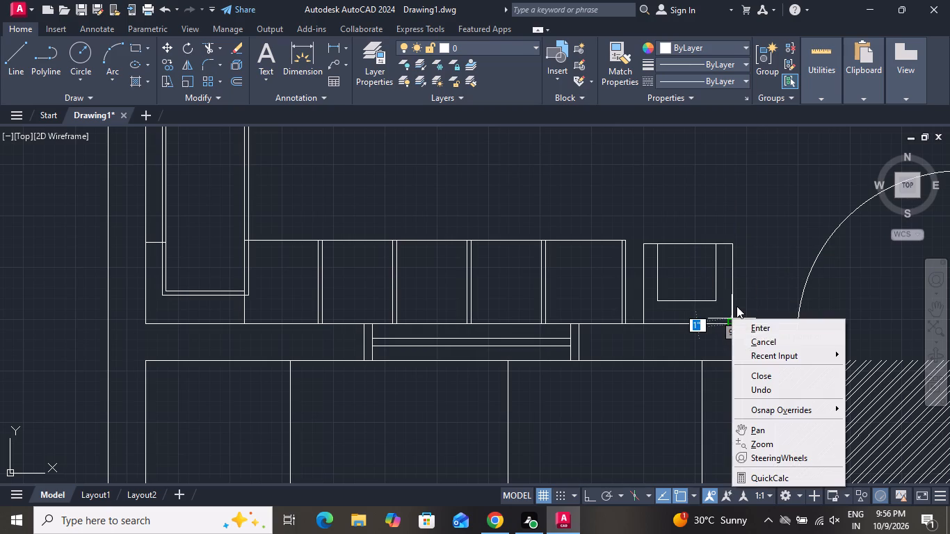
click(748, 336)
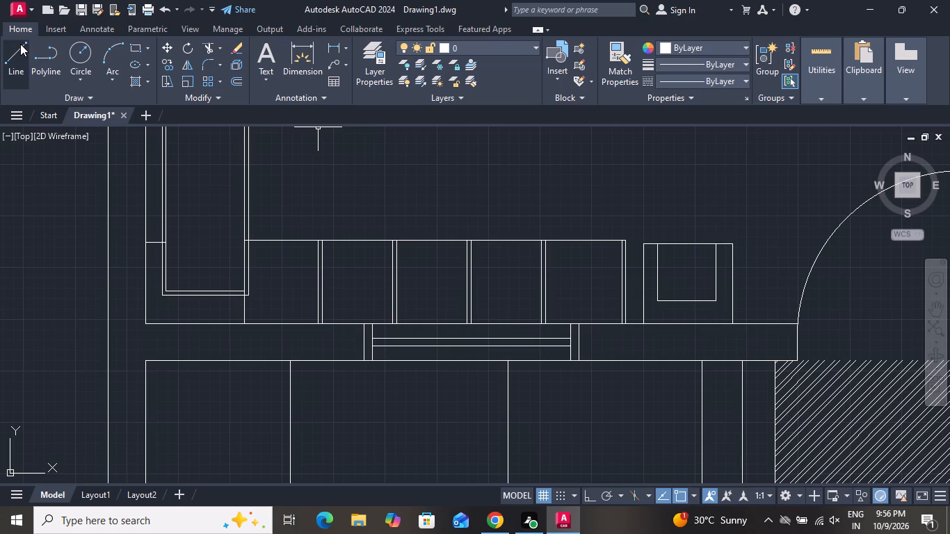
Draw a horizontal line about 1'-10" long between the small unit's two outer side lines, just below the inner square.
click(19, 46)
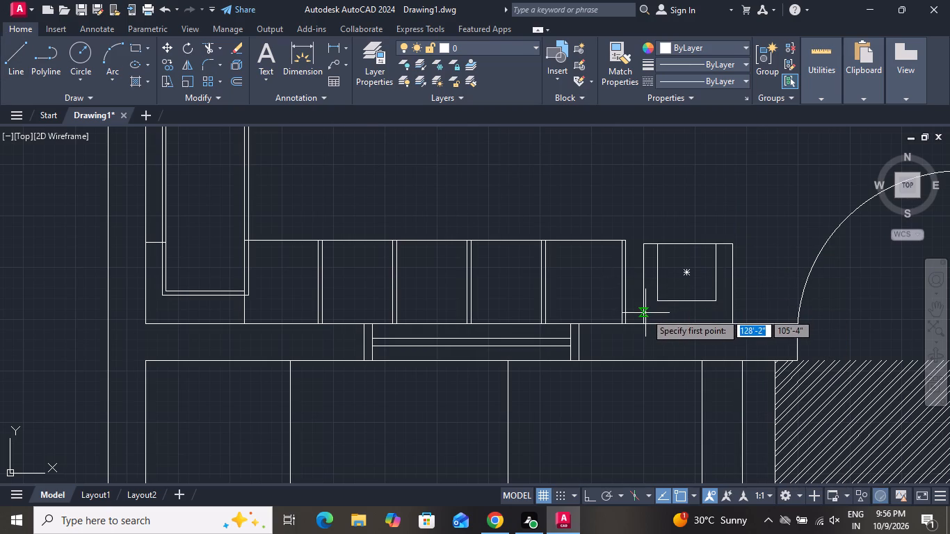
click(643, 309)
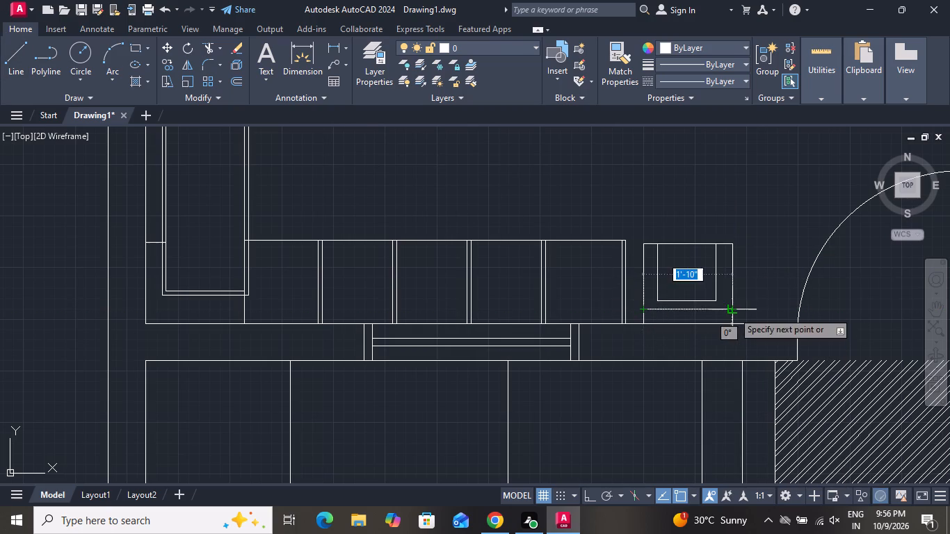
click(733, 311)
right_click(733, 311)
click(754, 330)
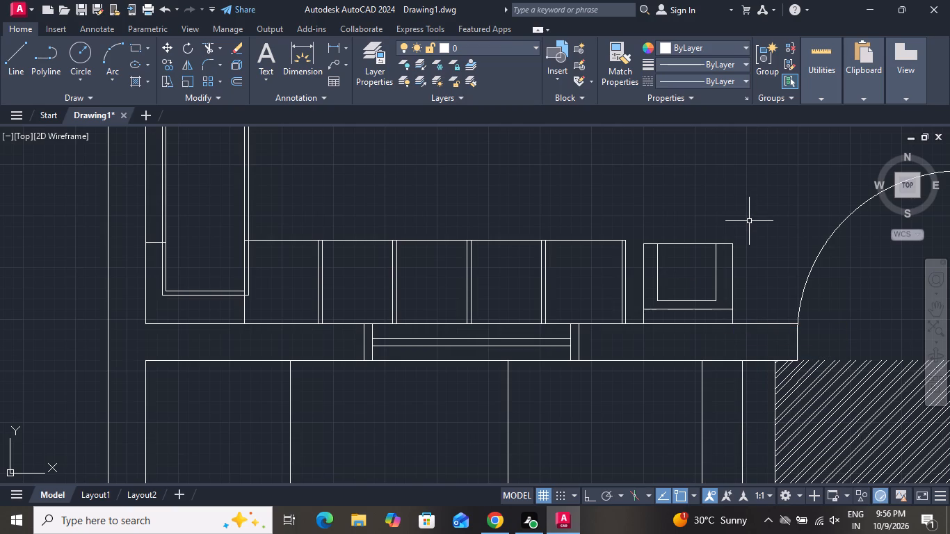
Draw a three-point arc from the unit's seating-side outer corner through the inner square's adjacent corner, curving down inside the square.
click(108, 47)
scroll(666, 242, up, 2)
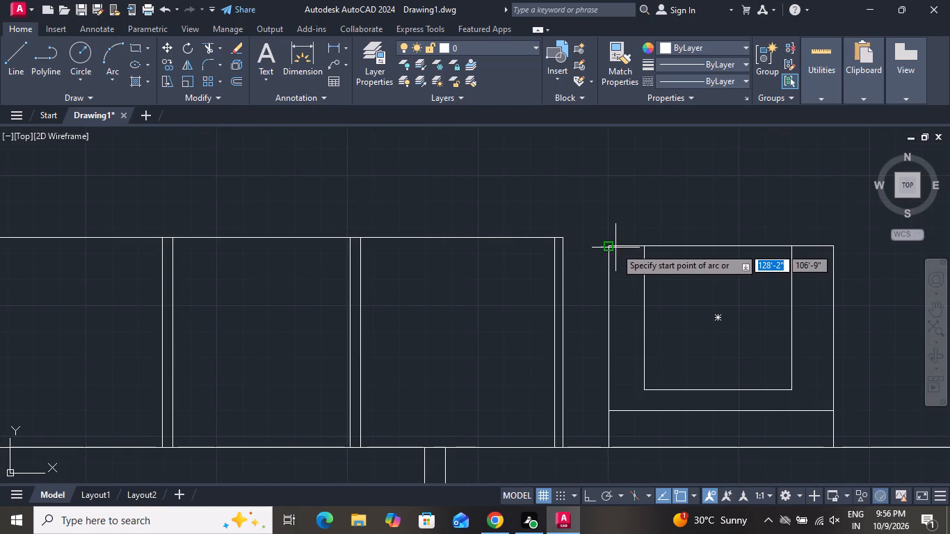
click(606, 247)
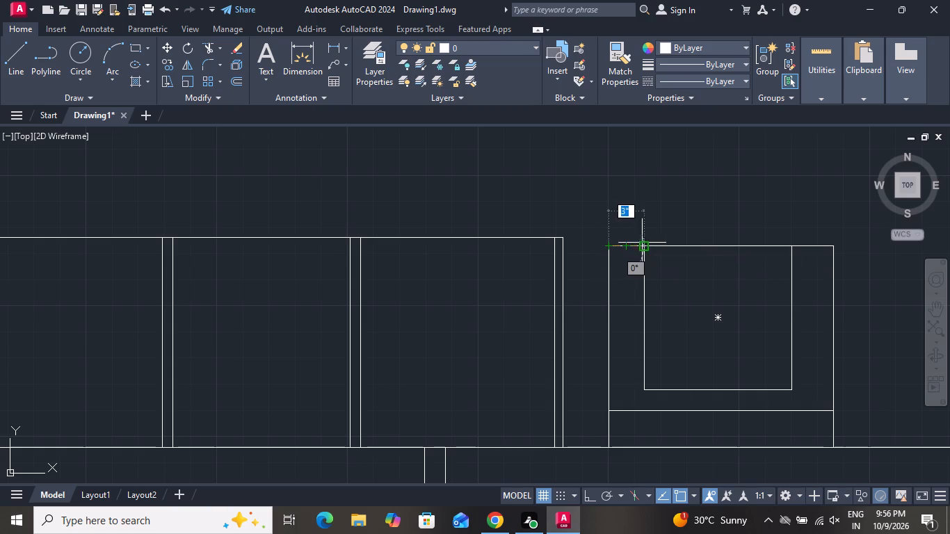
click(643, 245)
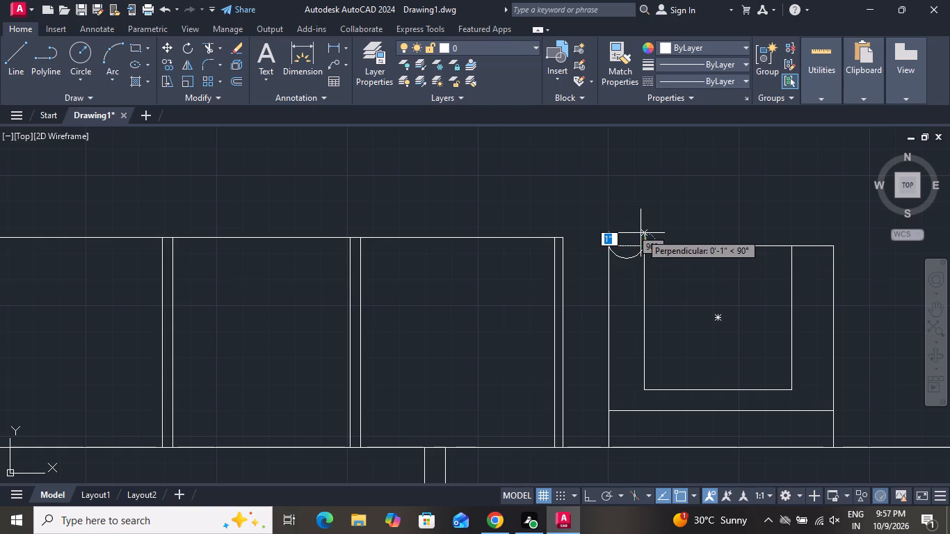
right_click(641, 233)
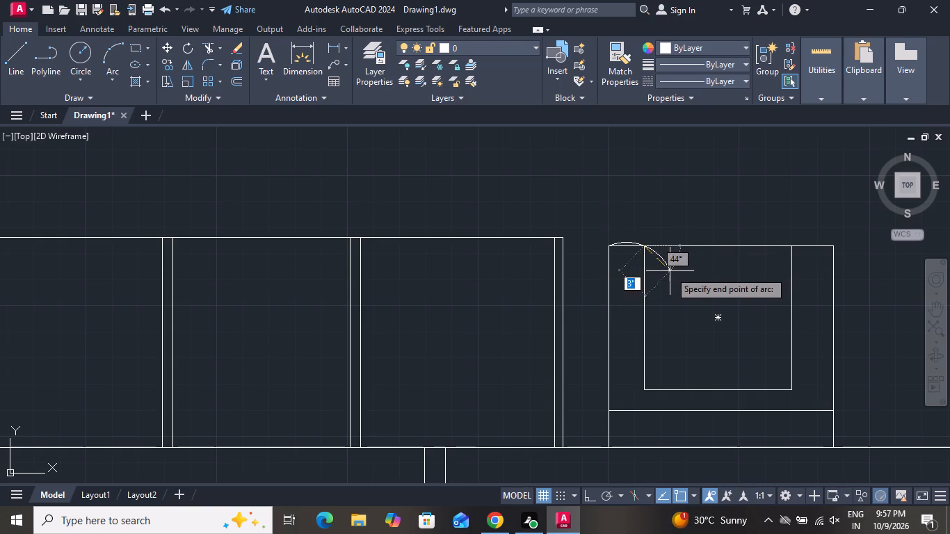
click(661, 276)
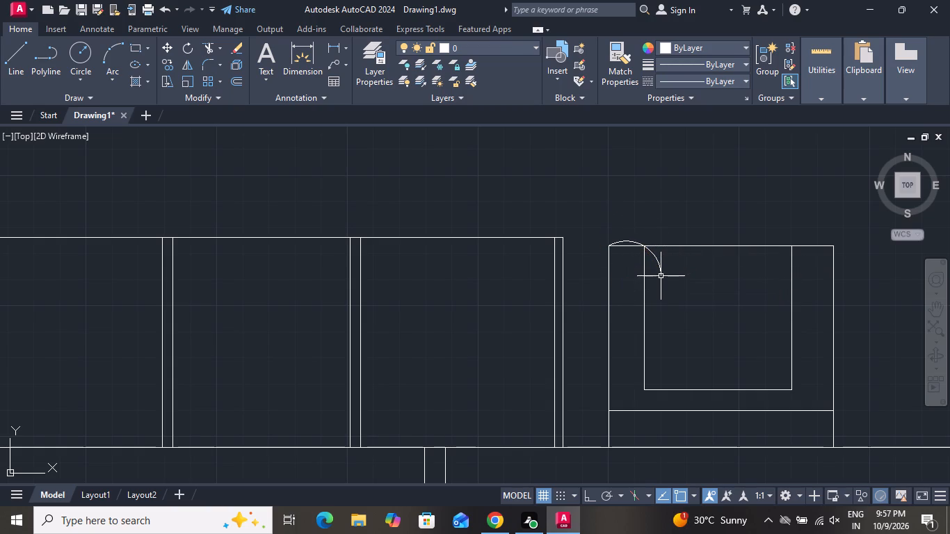
Draw a matching three-point arc over the door-side arm, through its outer corner and ending just beyond the side line.
click(106, 54)
click(791, 246)
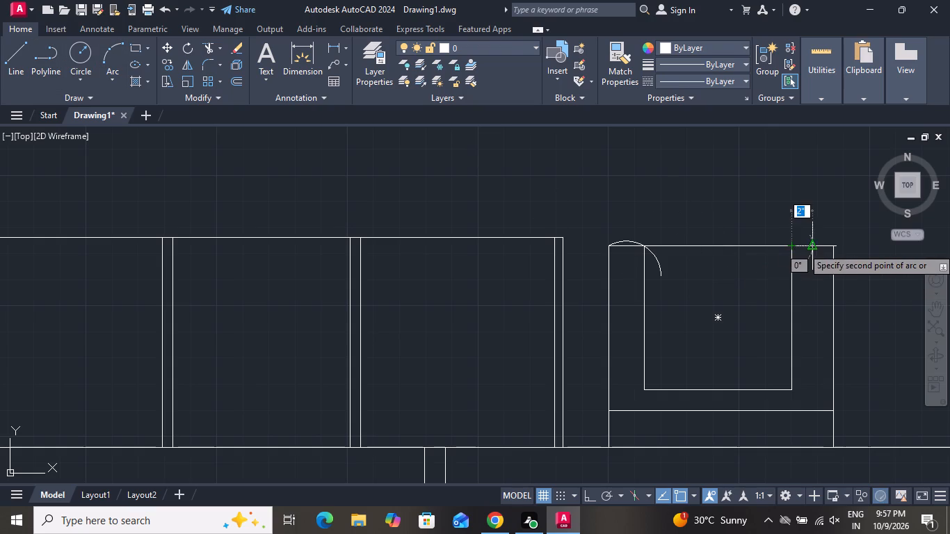
click(830, 247)
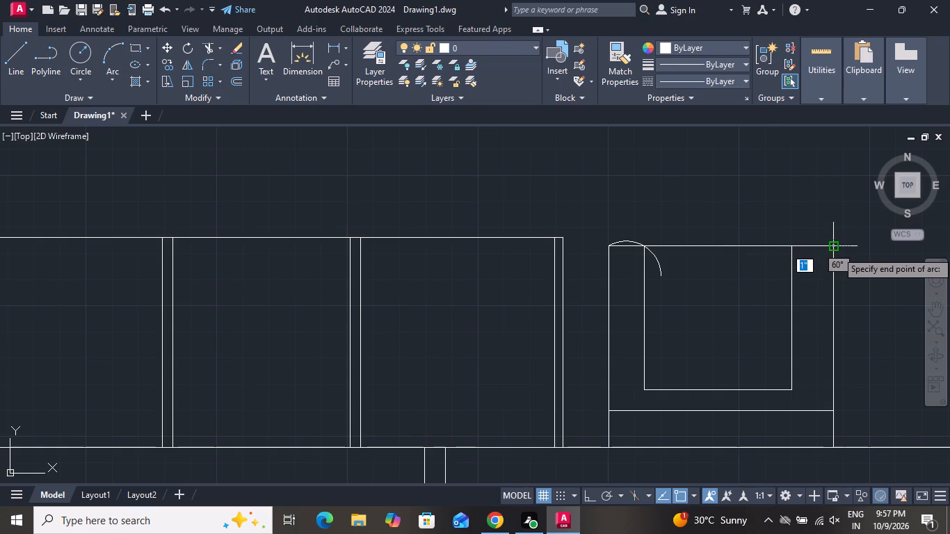
click(837, 252)
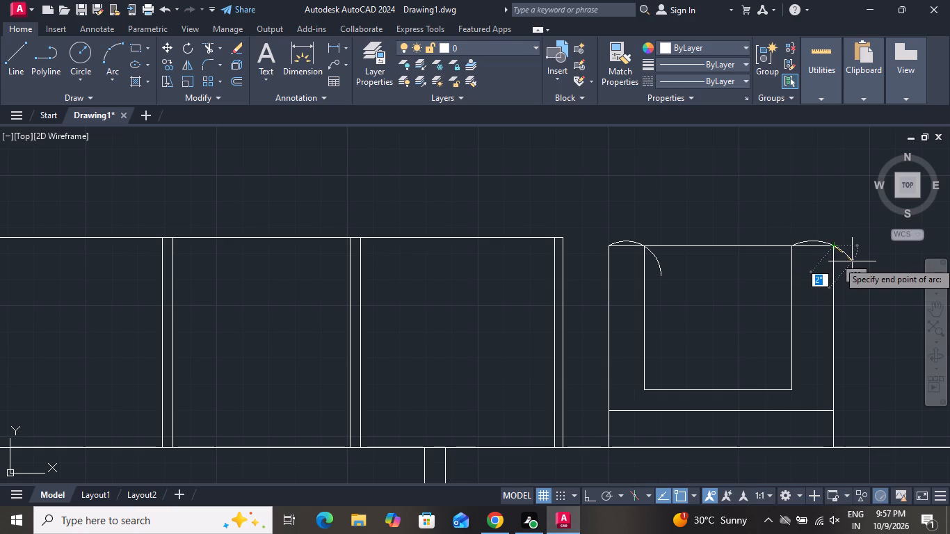
click(848, 264)
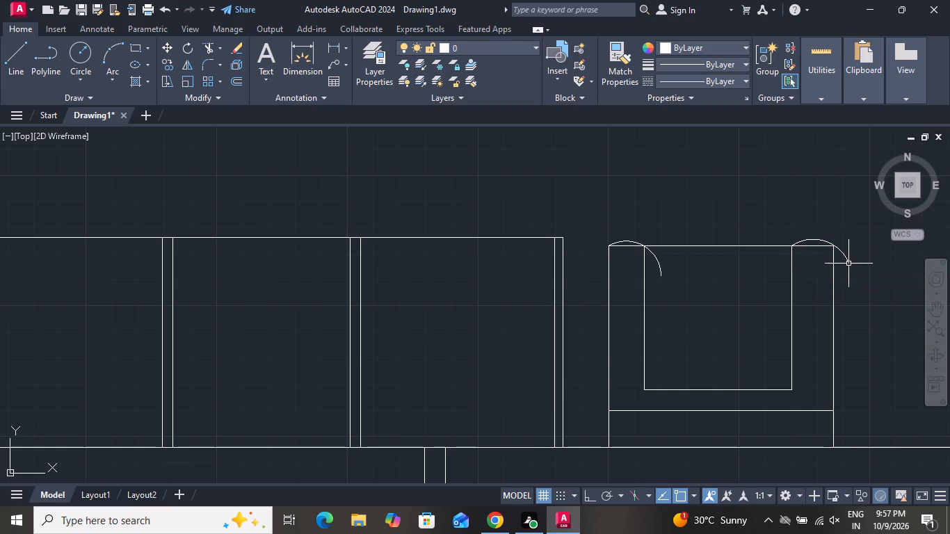
Trim the overhanging arc tails and the straight front edges beneath both arcs so the unit's arms have rounded fronts.
key(t)
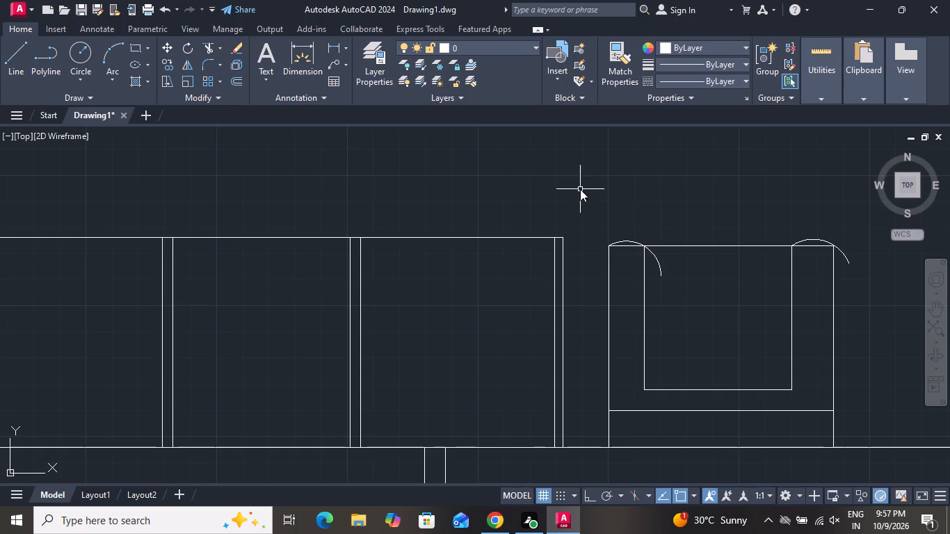
text(r)
key(space)
key(space)
scroll(661, 257, down, 1)
scroll(659, 257, up, 2)
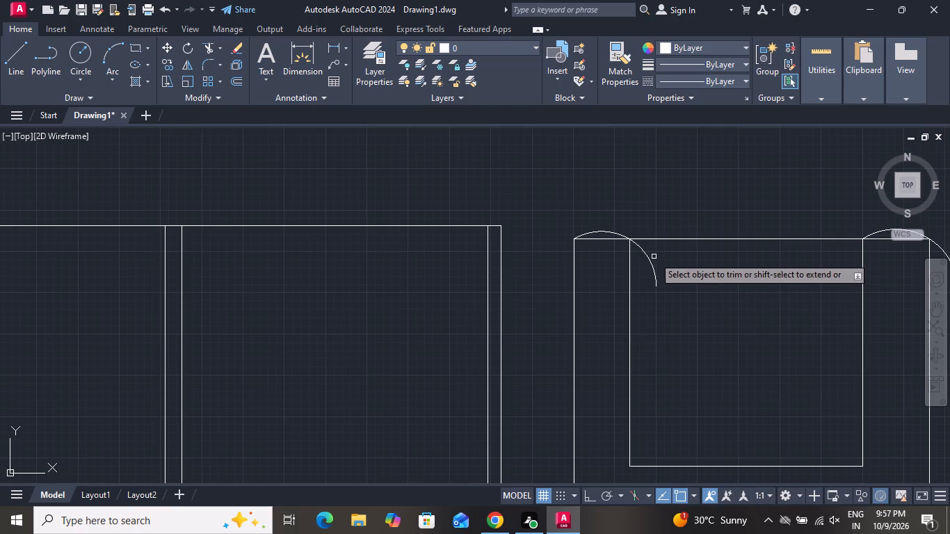
click(652, 252)
click(646, 268)
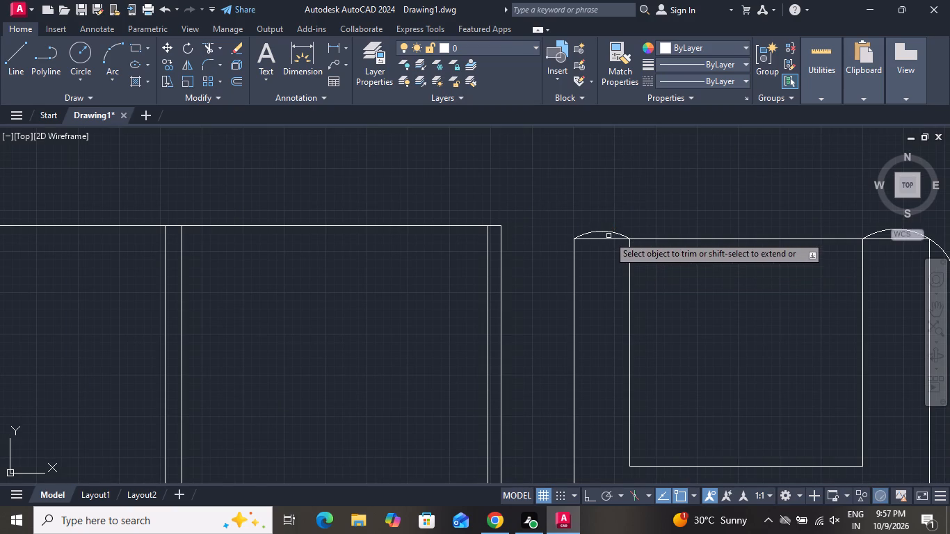
drag(609, 236, 607, 243)
click(605, 248)
click(878, 240)
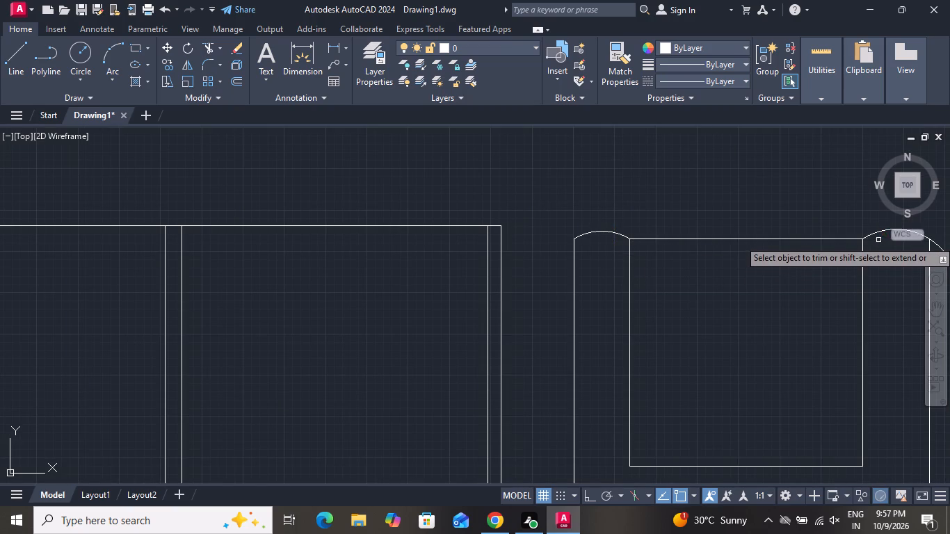
scroll(740, 249, down, 2)
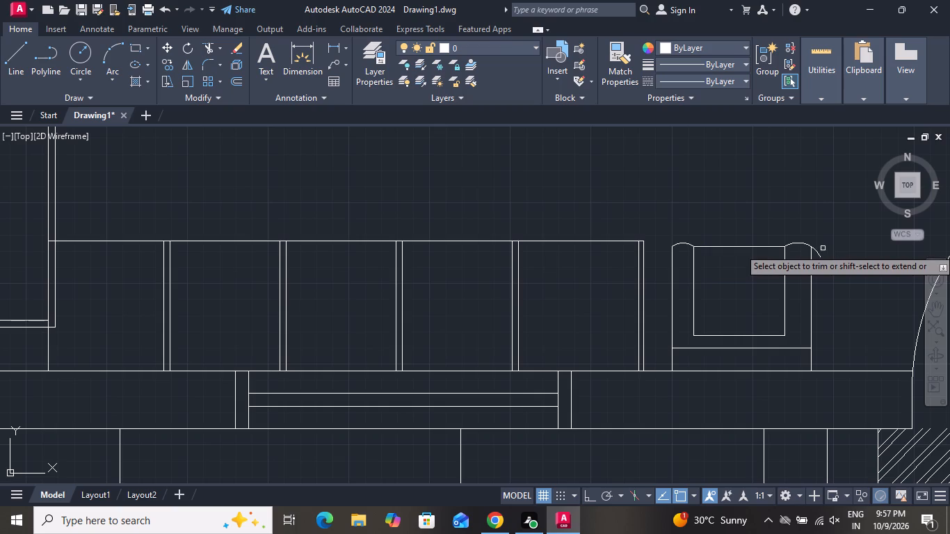
click(823, 248)
click(820, 266)
click(819, 257)
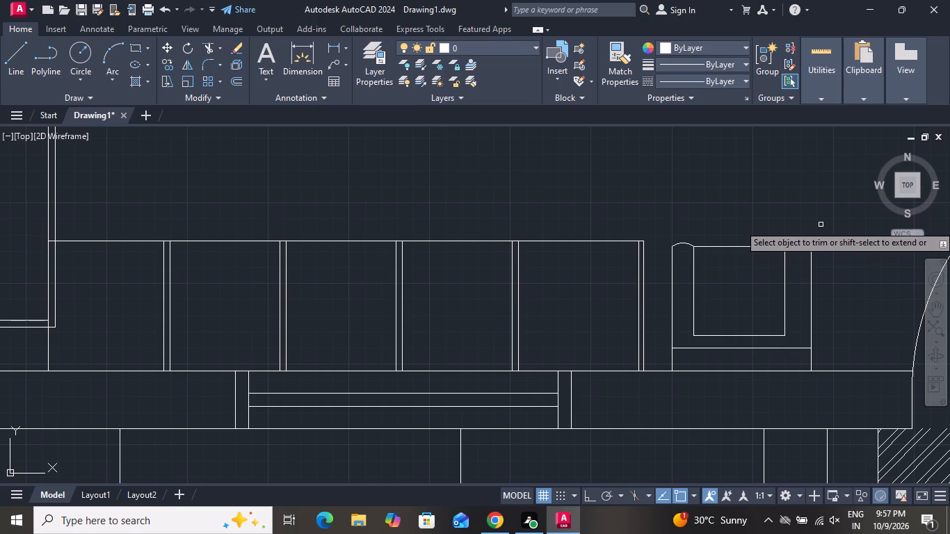
right_click(821, 225)
click(843, 250)
Extend the window-wall seating's front edge a short way toward the armchair with a line continuing perpendicular down to the wall.
scroll(684, 264, down, 1)
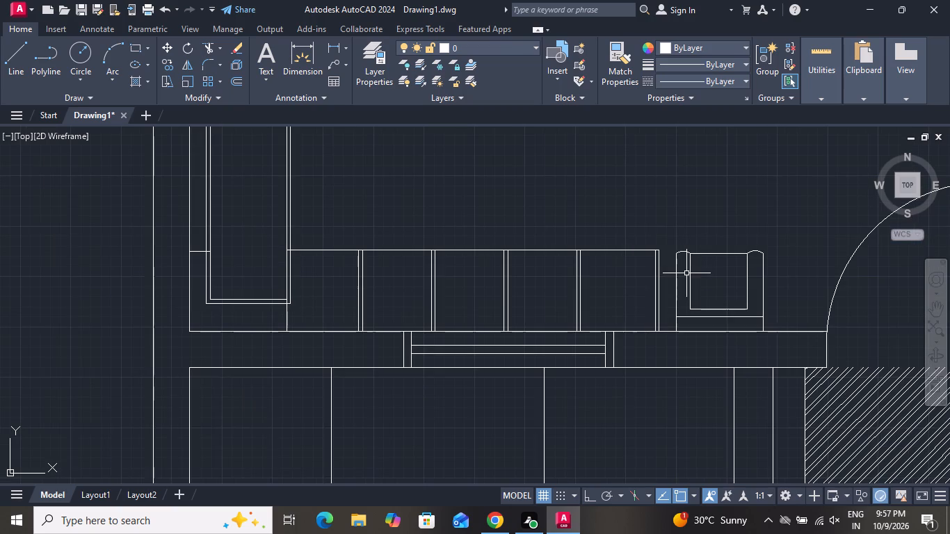
click(24, 49)
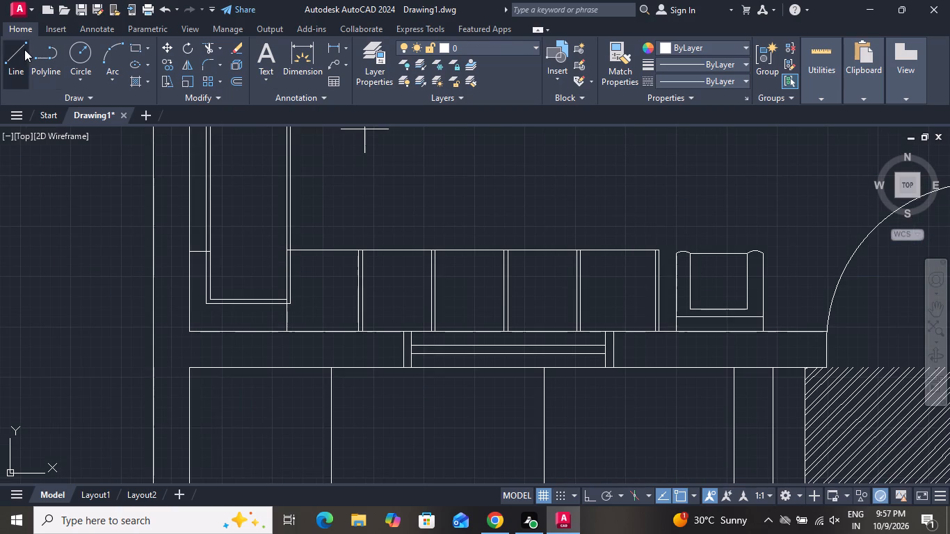
scroll(663, 253, up, 1)
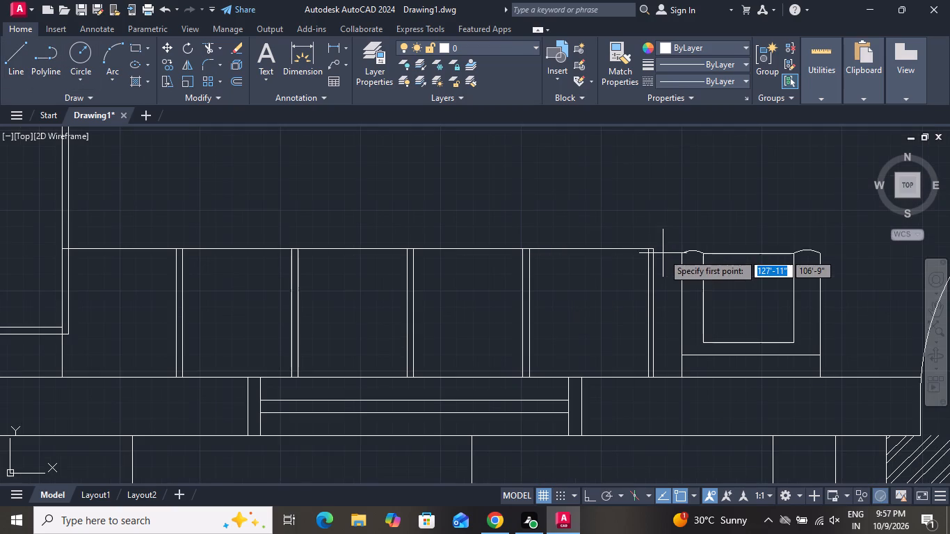
click(650, 247)
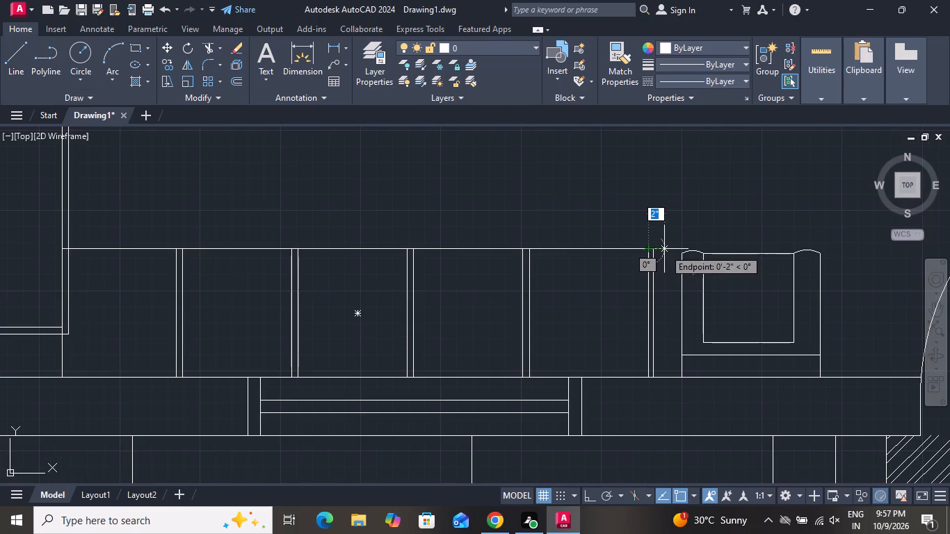
click(669, 252)
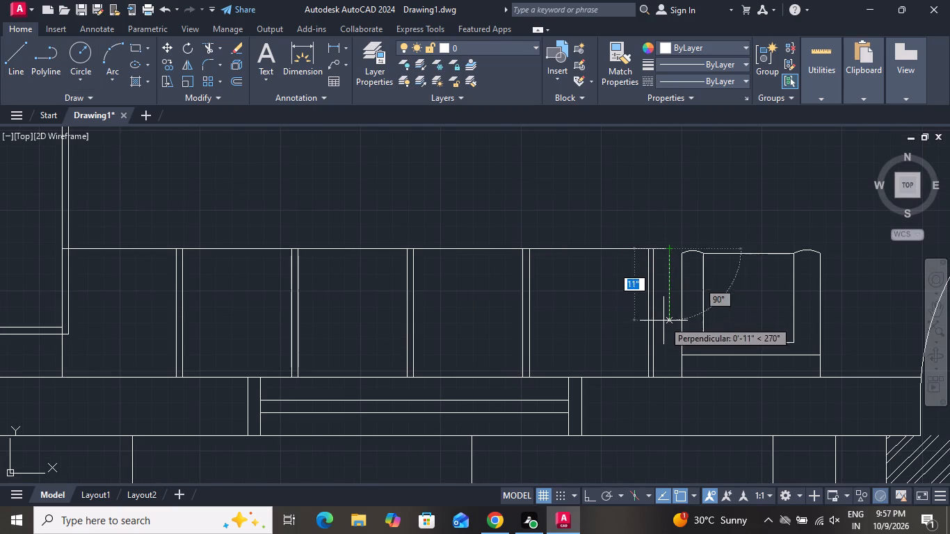
click(668, 375)
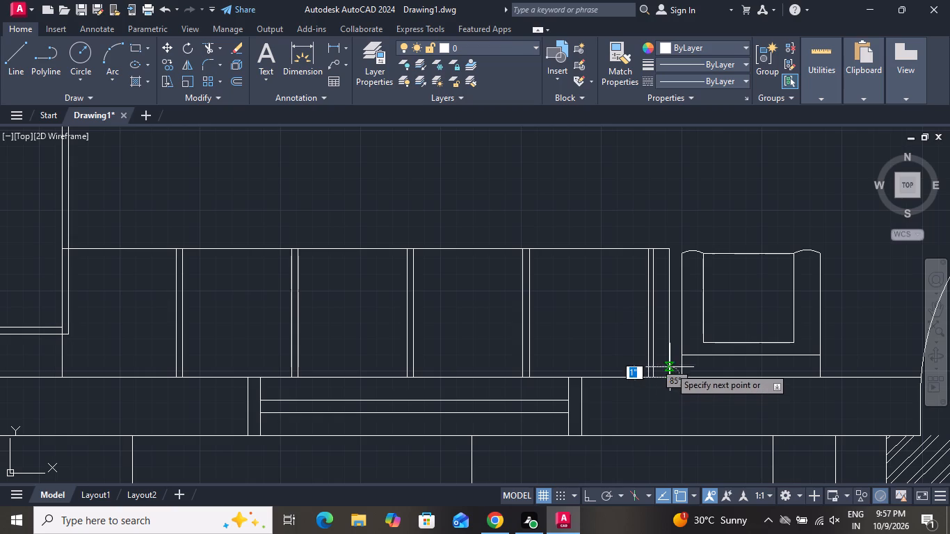
right_click(670, 359)
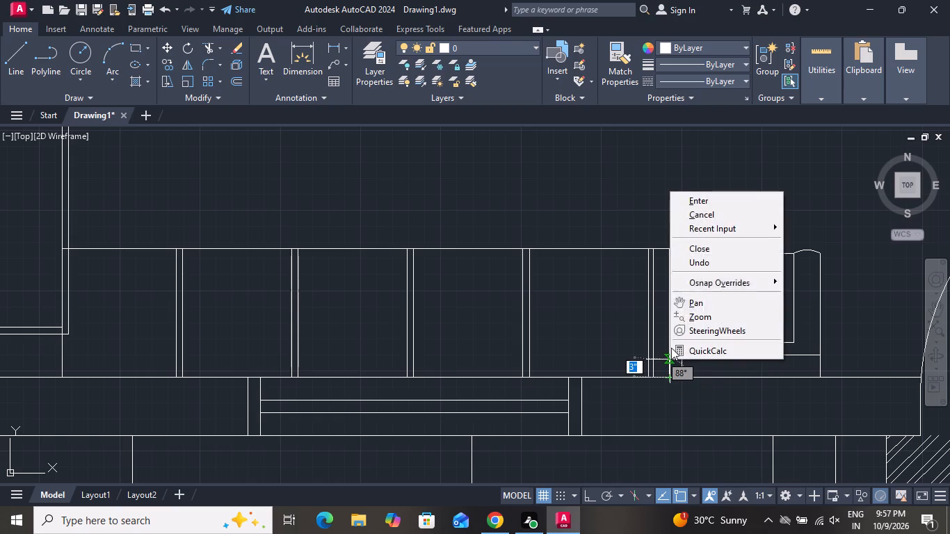
click(691, 213)
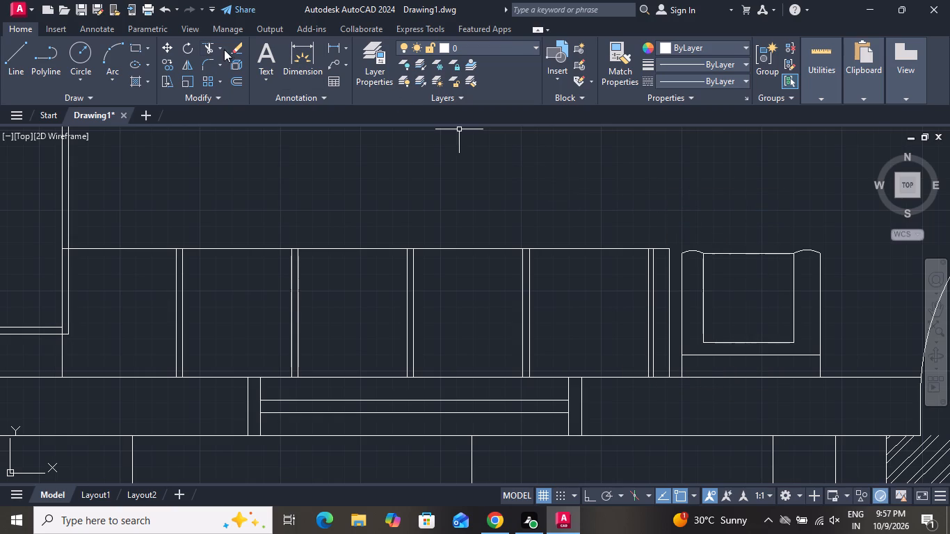
Draw a three-point arc over the window-wall seating's narrow end arm, through its outer front corner and ending on the side line.
scroll(394, 161, down, 1)
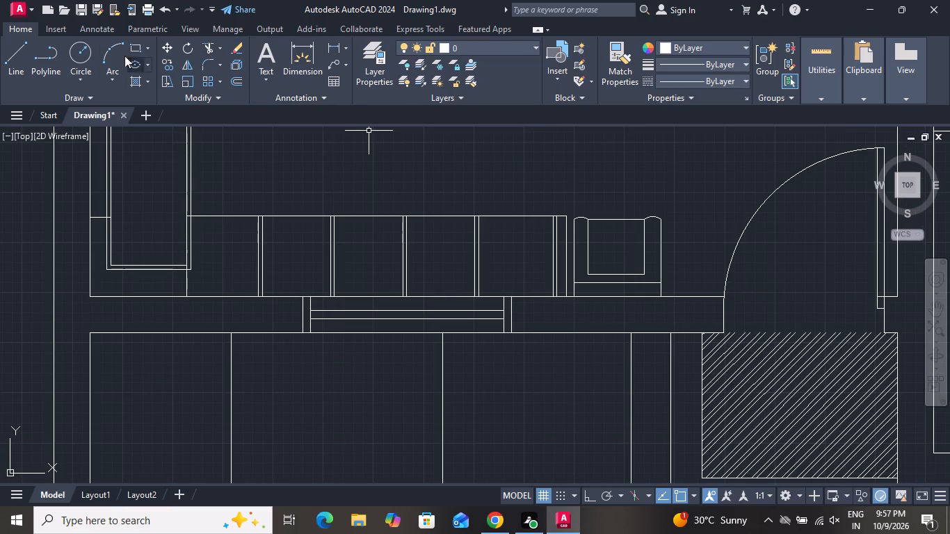
click(114, 56)
scroll(524, 200, down, 1)
scroll(552, 220, up, 3)
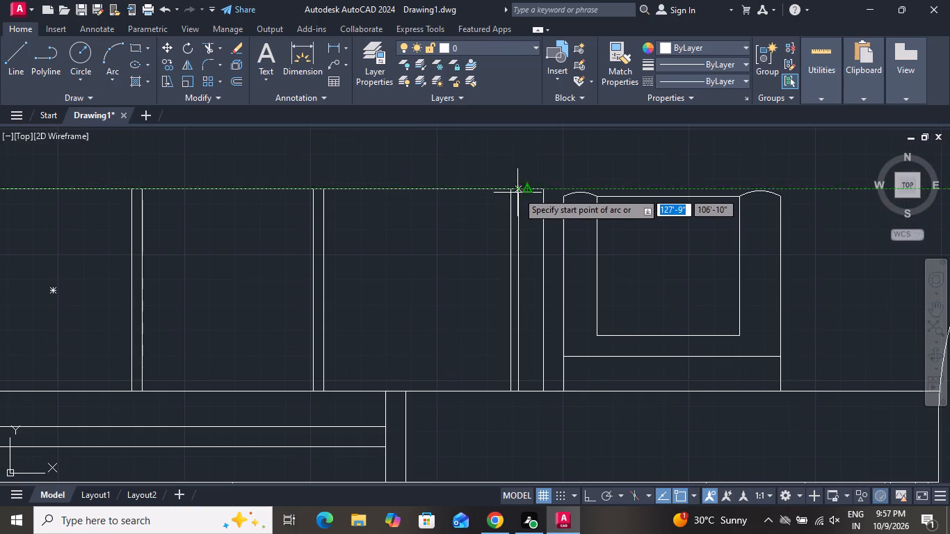
click(517, 192)
click(538, 189)
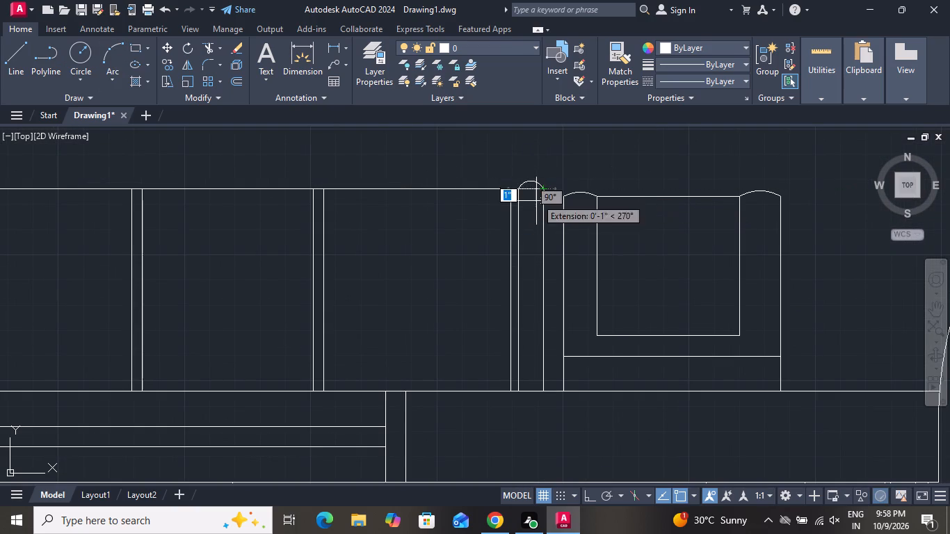
click(542, 207)
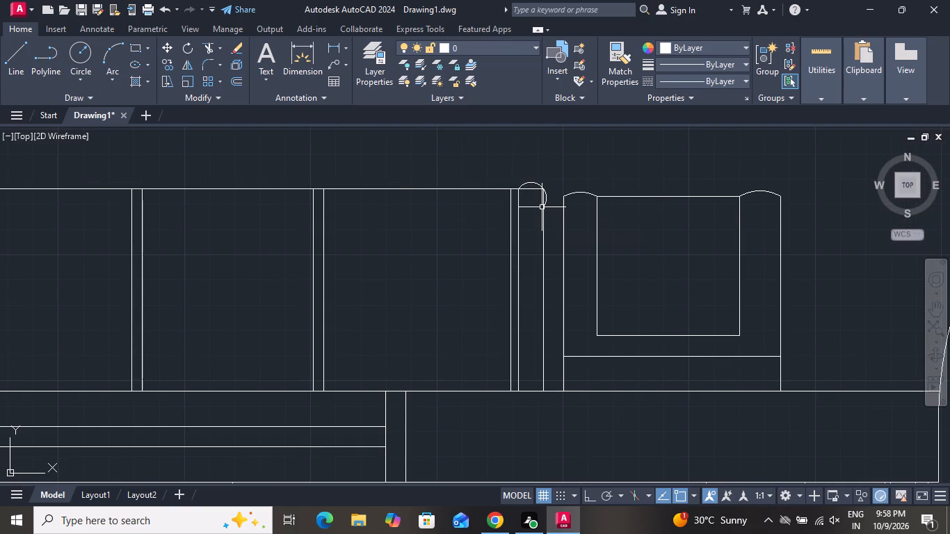
Trim the arc's overhanging tail and the straight front edge beneath it so the seating's end arm has a rounded front.
click(207, 51)
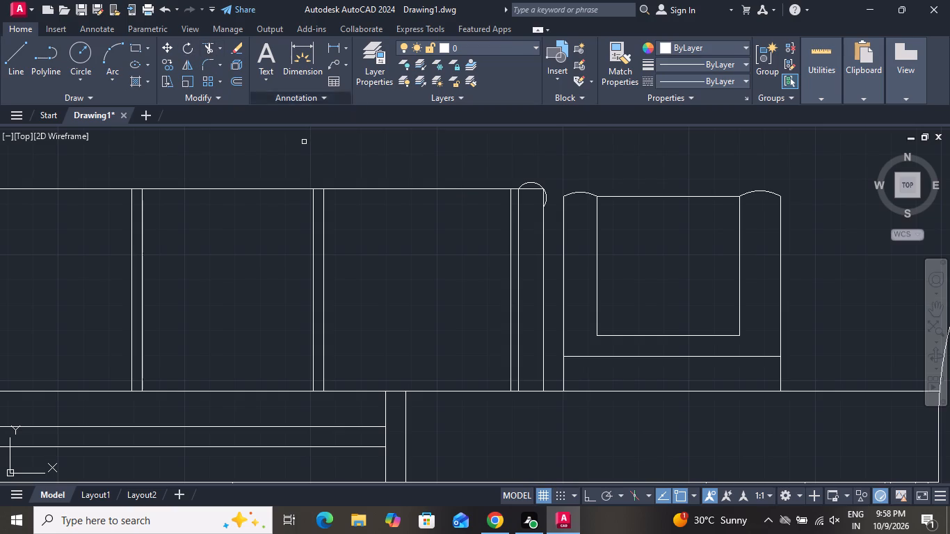
scroll(539, 184, down, 1)
scroll(539, 184, up, 2)
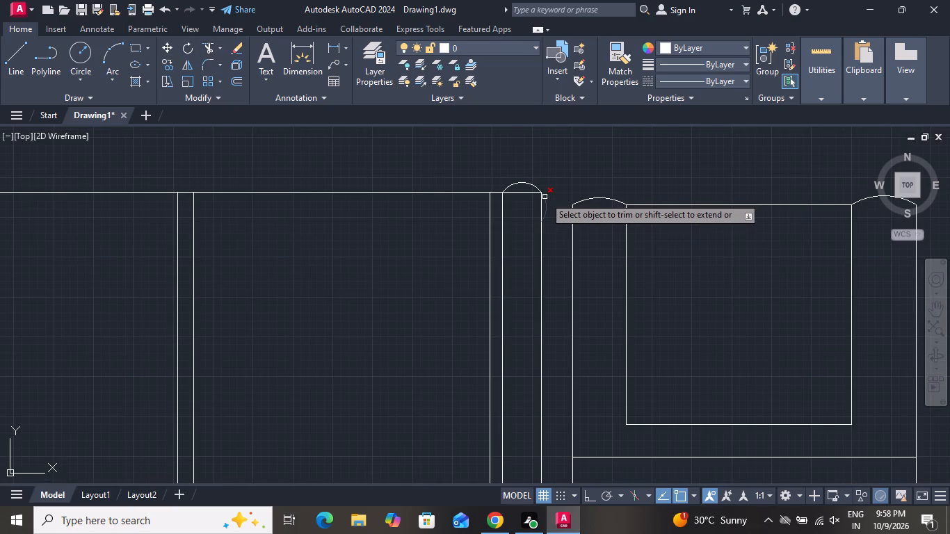
click(545, 197)
click(522, 191)
right_click(515, 227)
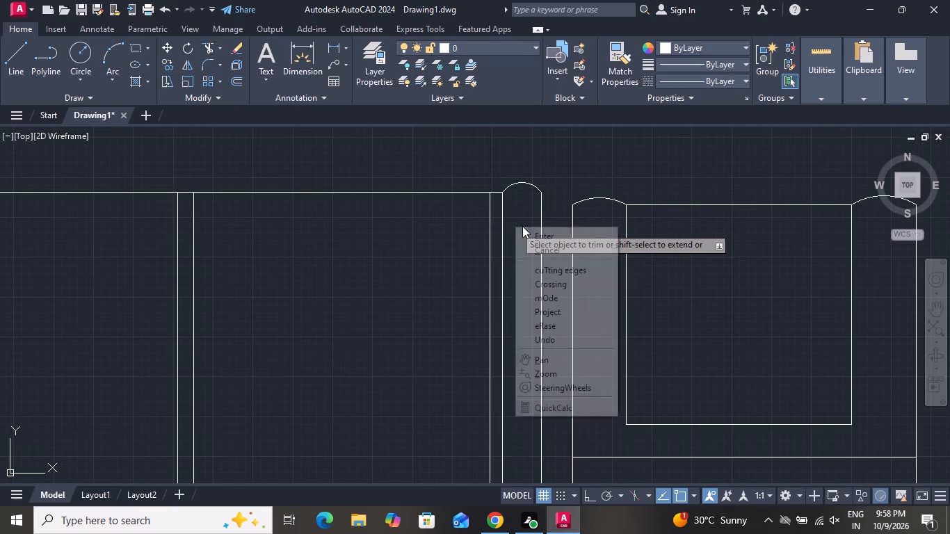
click(537, 245)
Draw a table rectangle about 4'-9" by 2'-7" in the open floor in front of the window-wall seating.
scroll(545, 252, up, 1)
scroll(545, 253, down, 2)
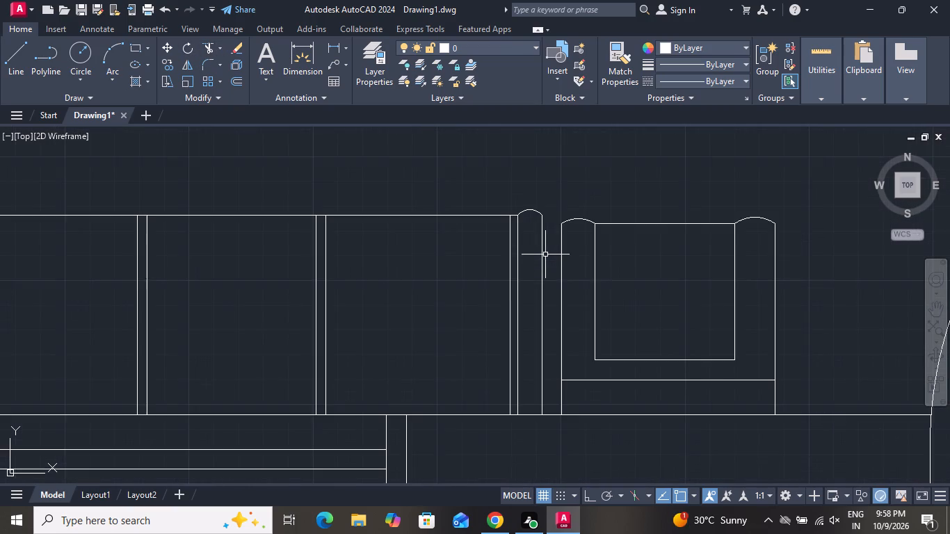
scroll(555, 264, down, 1)
scroll(567, 281, up, 1)
scroll(570, 295, down, 1)
scroll(570, 295, up, 1)
scroll(570, 304, down, 3)
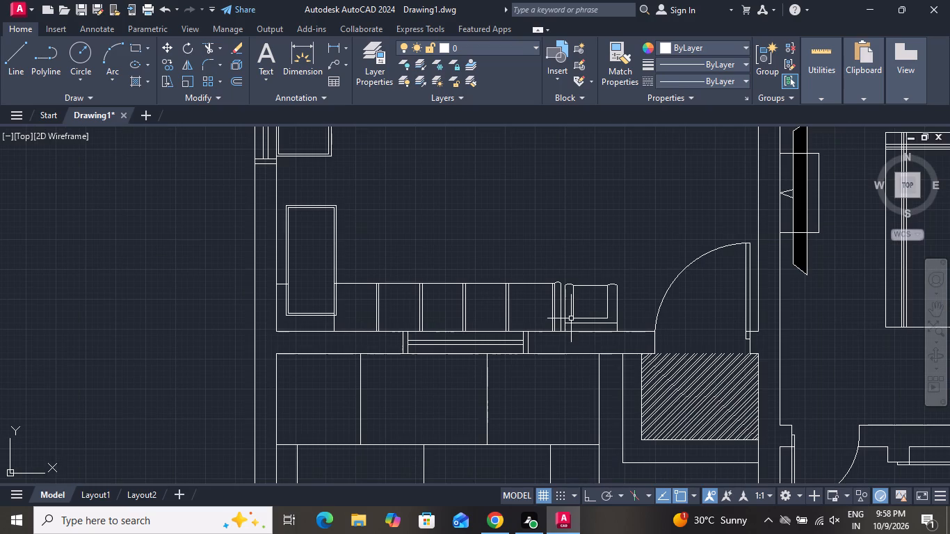
scroll(398, 251, up, 1)
scroll(398, 251, down, 1)
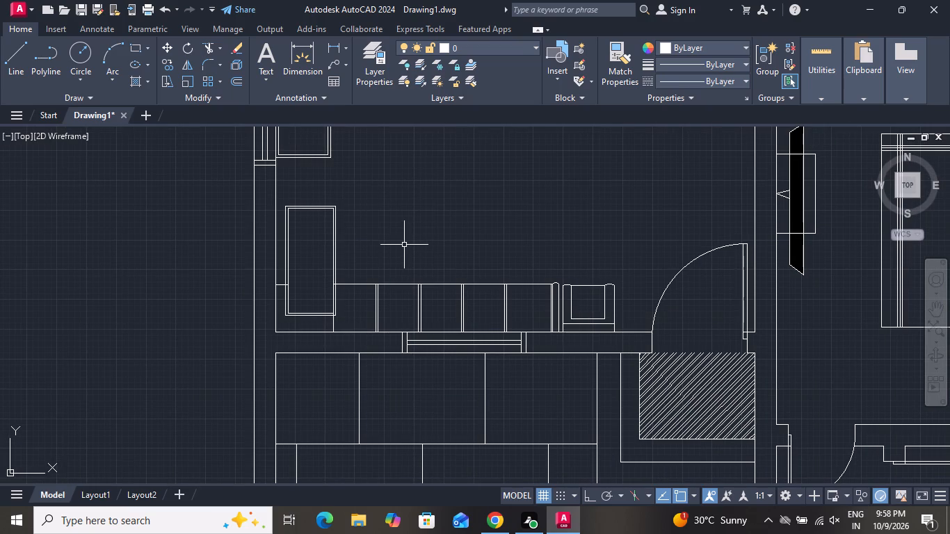
scroll(404, 245, down, 2)
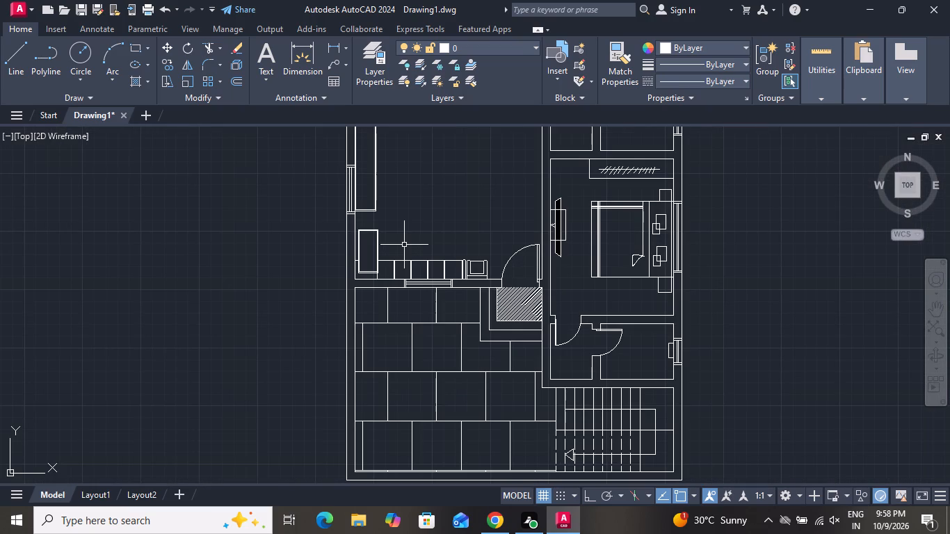
scroll(405, 245, down, 1)
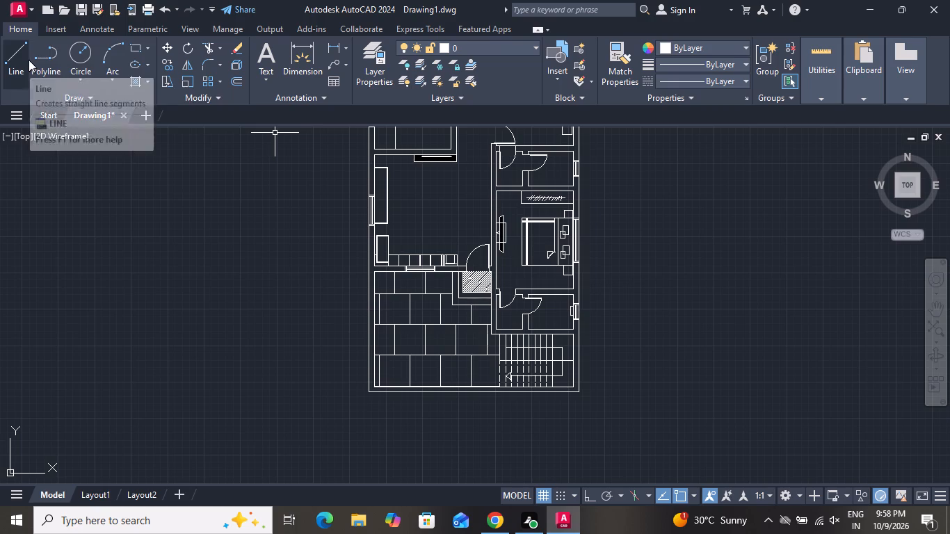
click(137, 47)
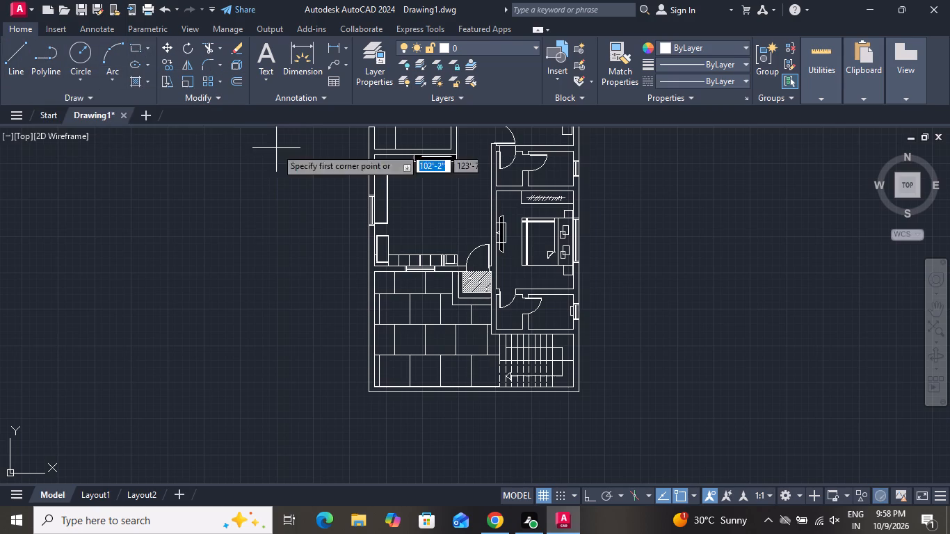
scroll(399, 231, up, 1)
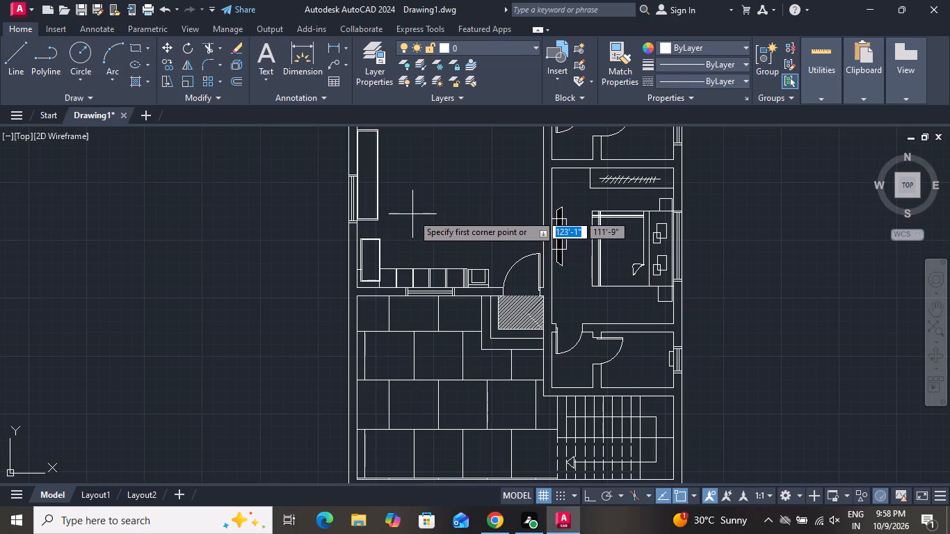
click(412, 214)
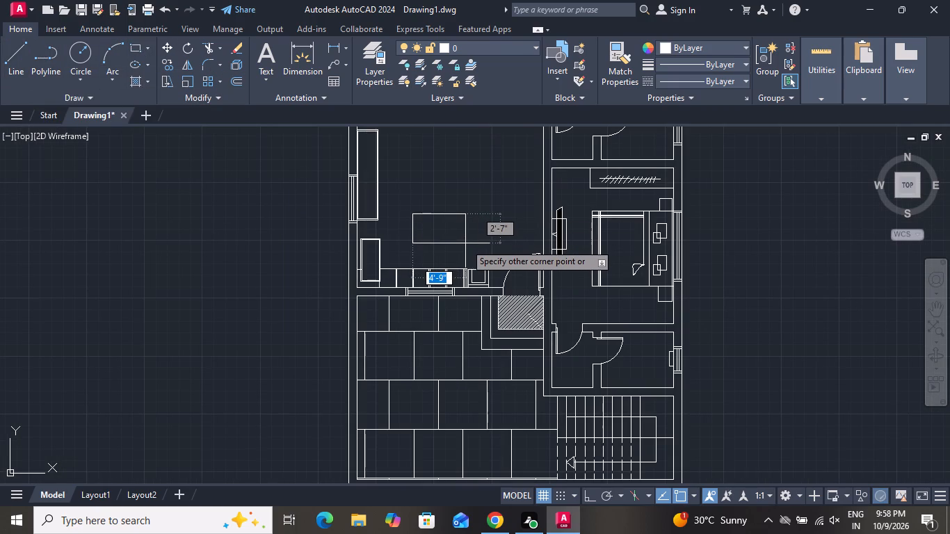
click(465, 243)
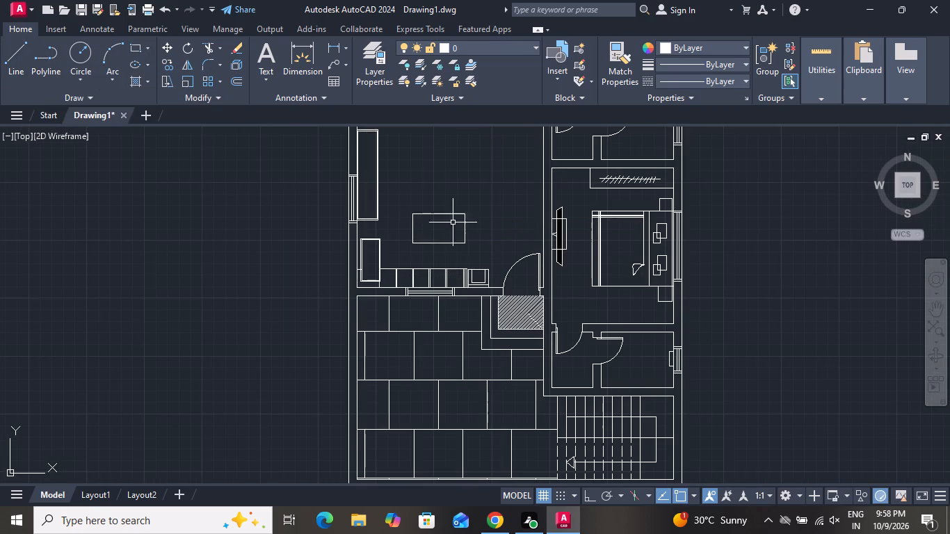
Draw a smaller rectangle about 2'-8" by 10" inside the table outline, near its middle.
click(138, 49)
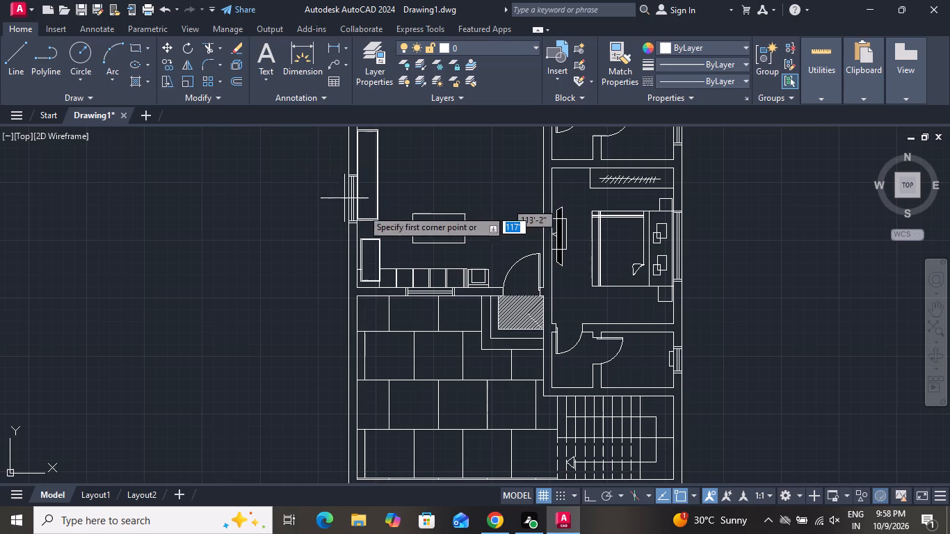
scroll(419, 234, up, 3)
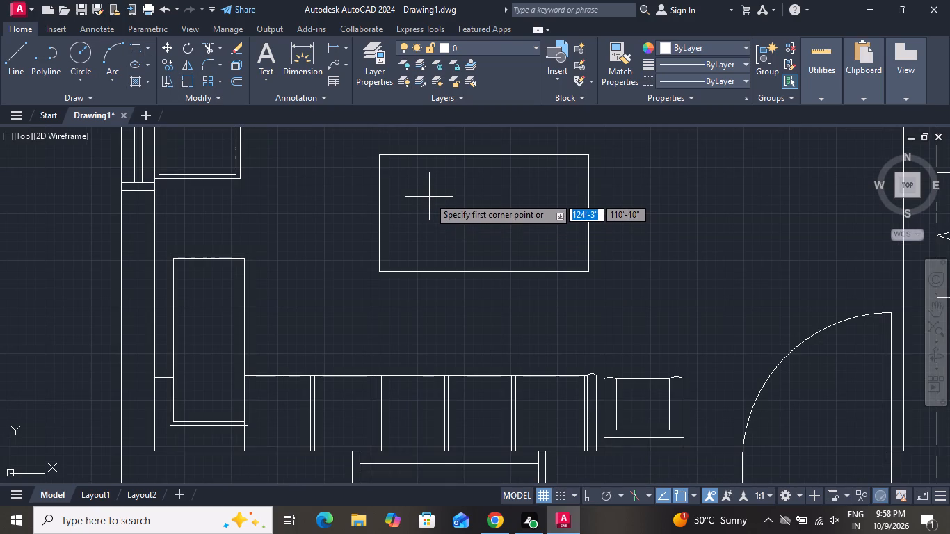
click(426, 193)
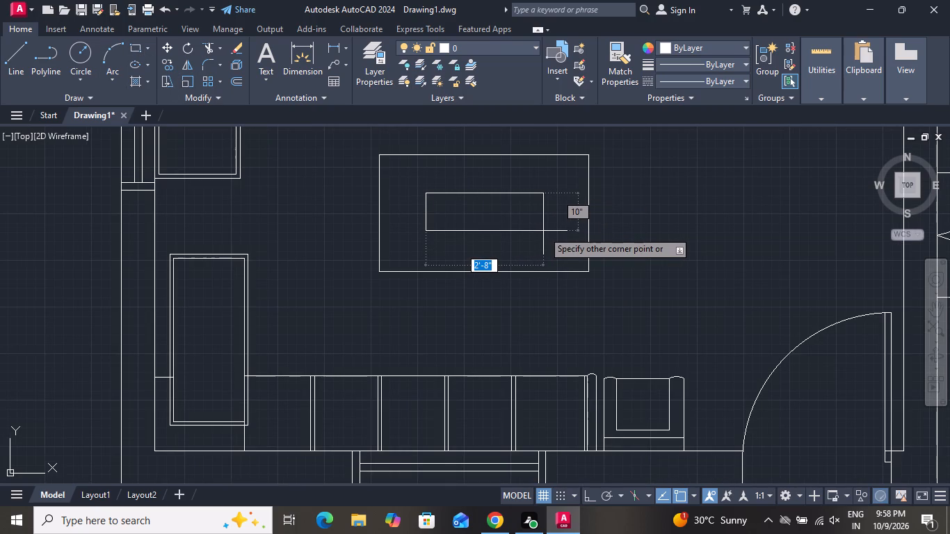
click(543, 231)
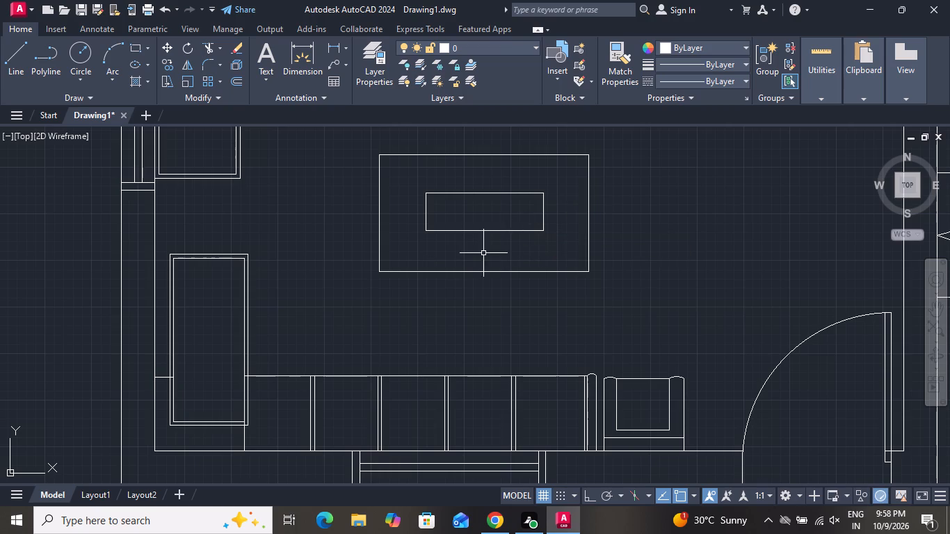
Examine the overall floor plan and the furniture layout of the large room.
scroll(483, 253, down, 3)
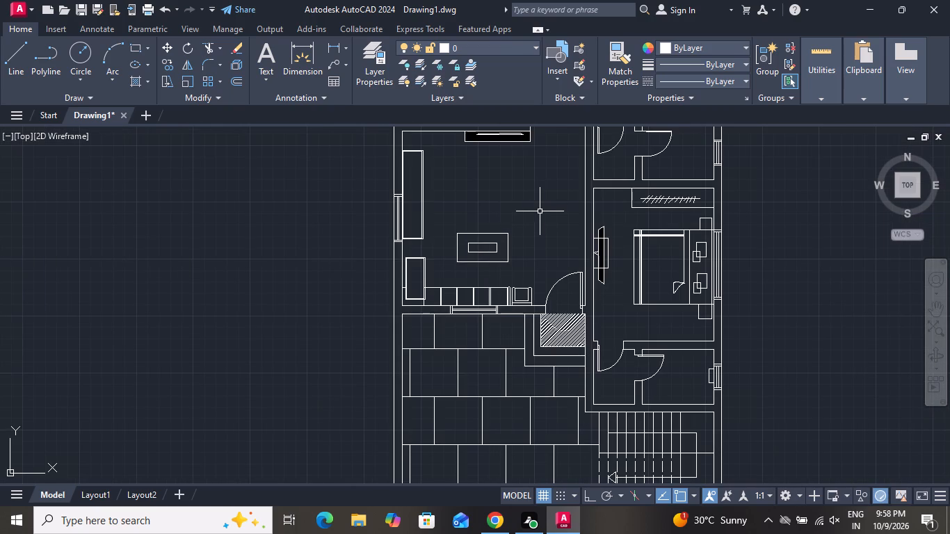
scroll(538, 213, down, 2)
scroll(538, 213, up, 2)
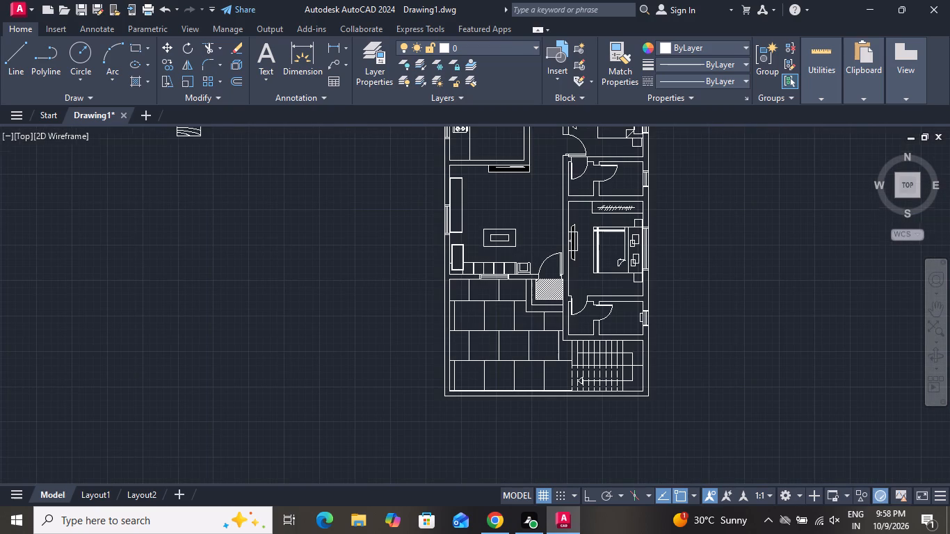
scroll(538, 213, down, 2)
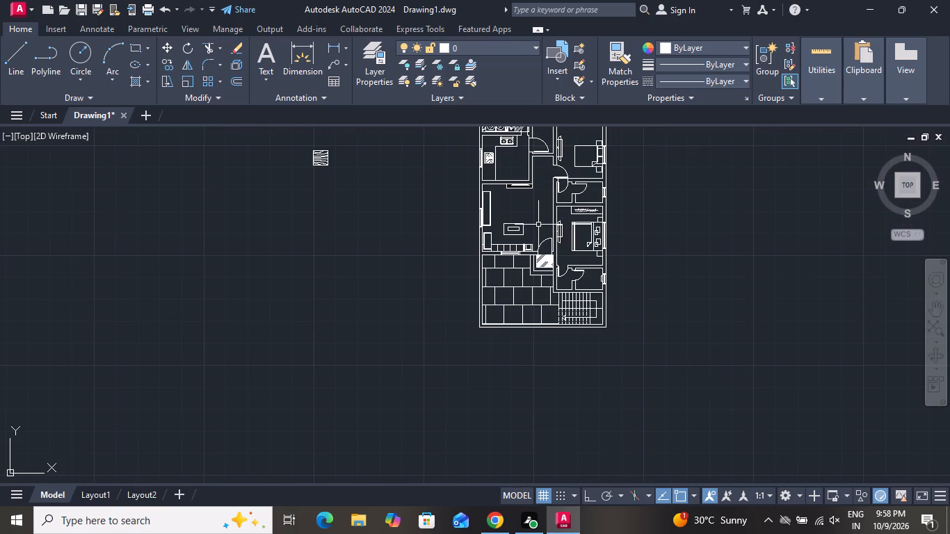
scroll(537, 221, down, 2)
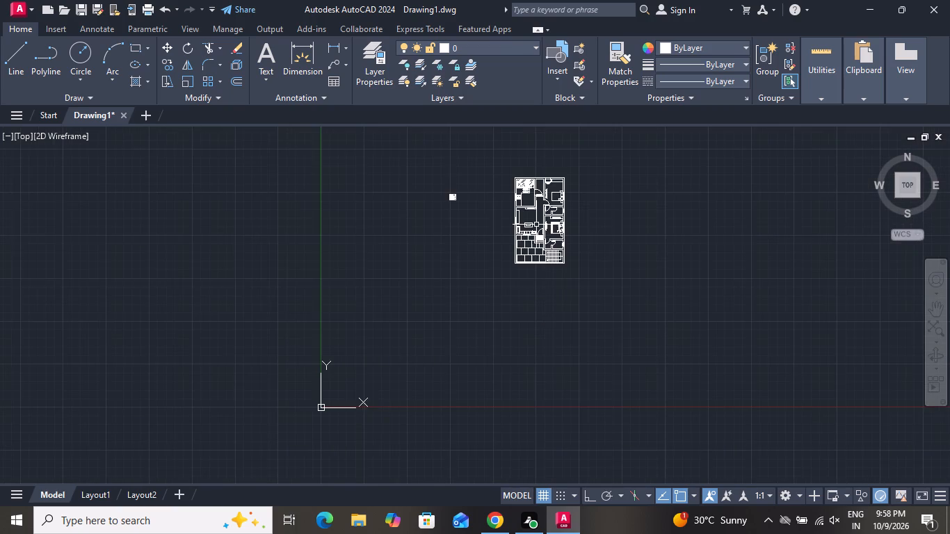
scroll(531, 225, up, 6)
scroll(499, 239, down, 2)
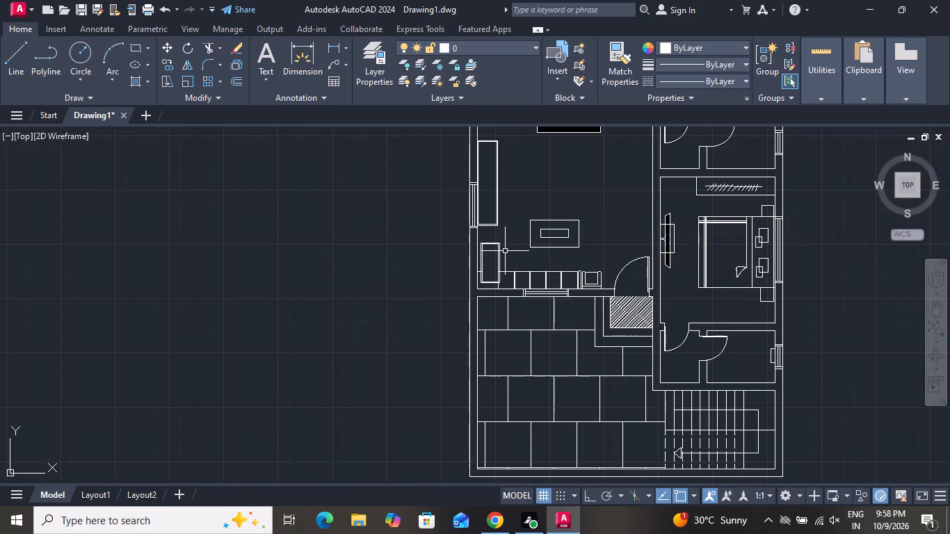
Move the large room's exterior side-wall window, with its end lines and glazing lines, slightly along the wall toward the kitchen.
scroll(468, 199, up, 5)
scroll(512, 240, down, 3)
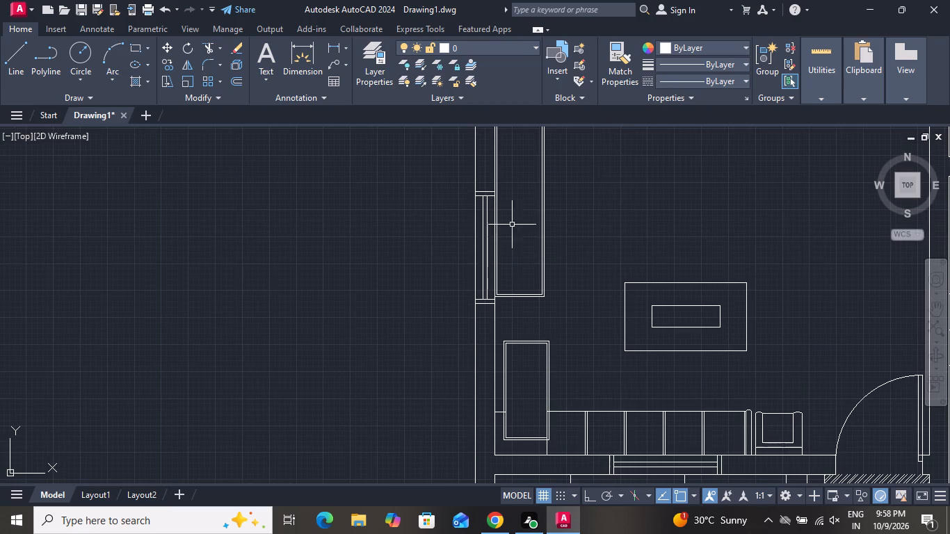
scroll(494, 186, up, 2)
click(483, 188)
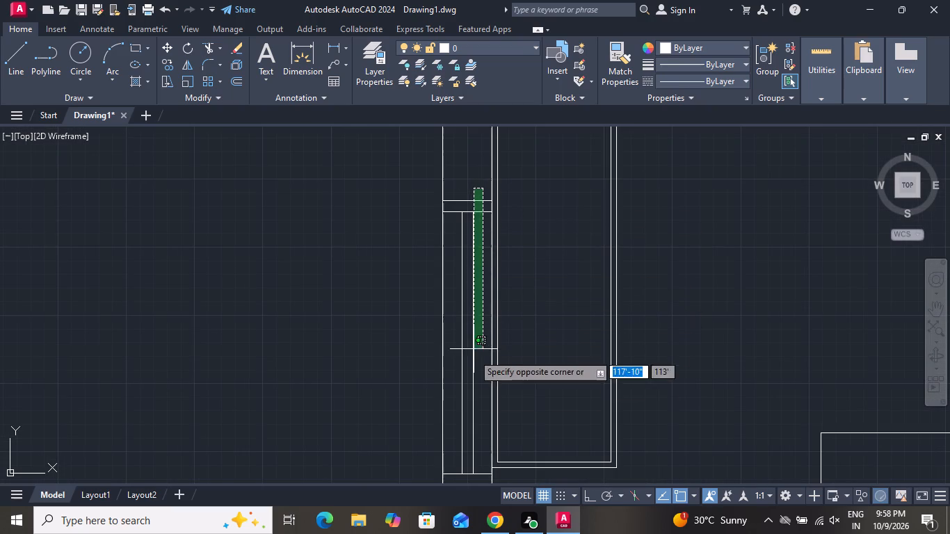
click(462, 481)
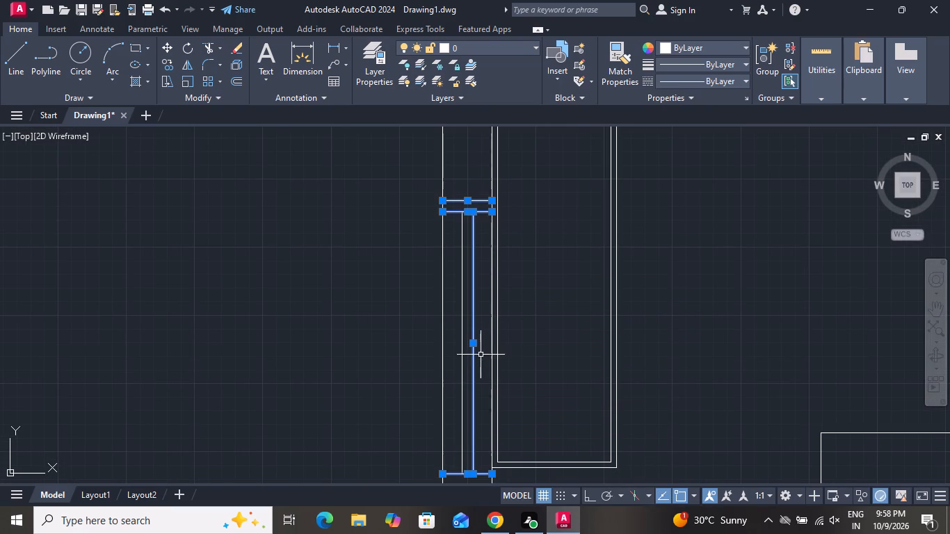
scroll(481, 343, down, 2)
scroll(474, 401, up, 2)
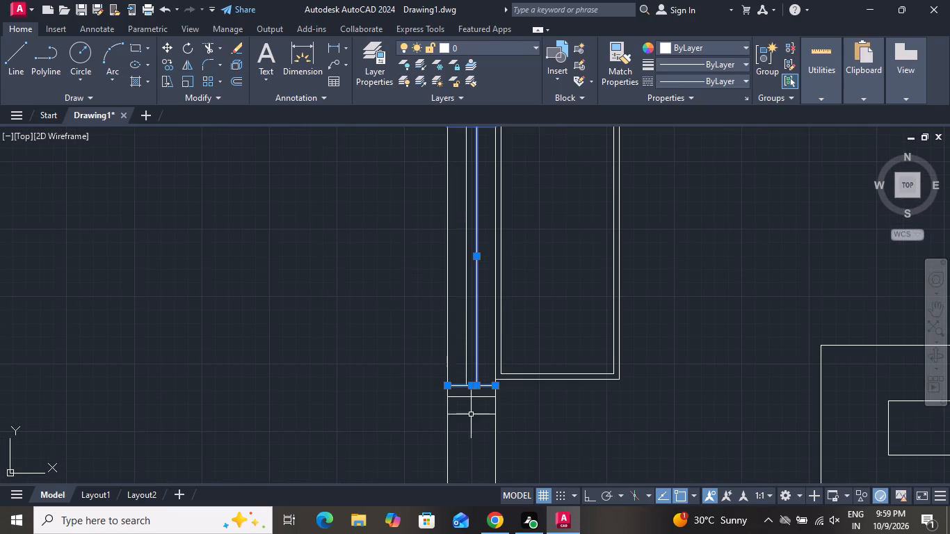
click(476, 396)
click(467, 350)
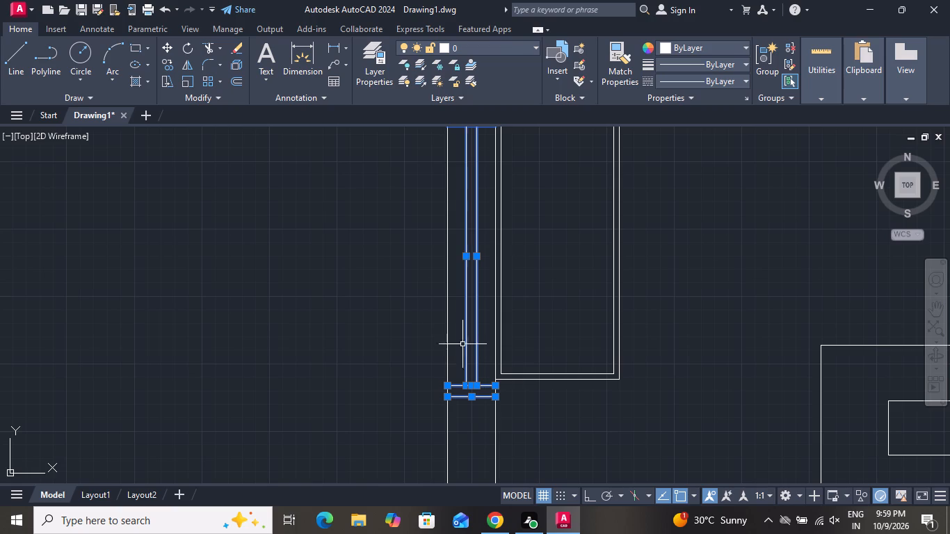
click(163, 42)
scroll(390, 284, down, 3)
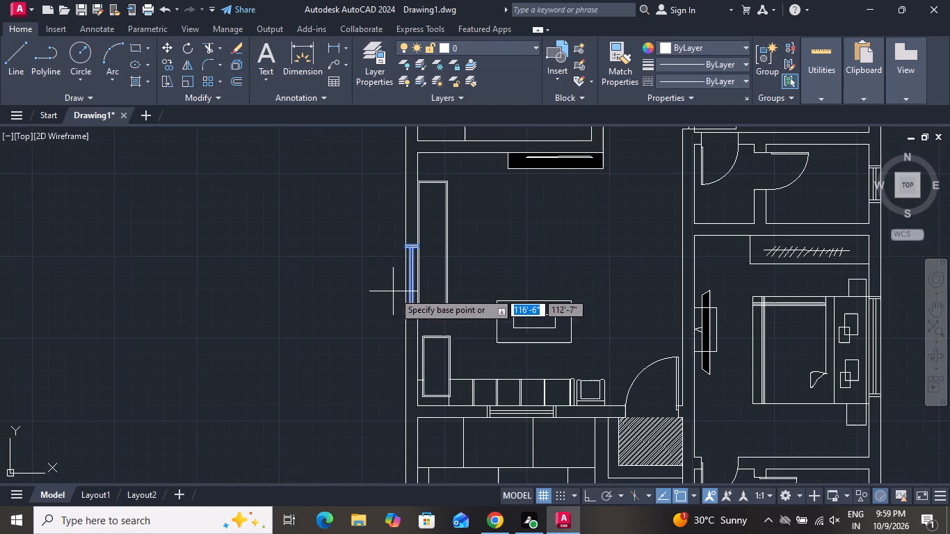
scroll(427, 248, up, 2)
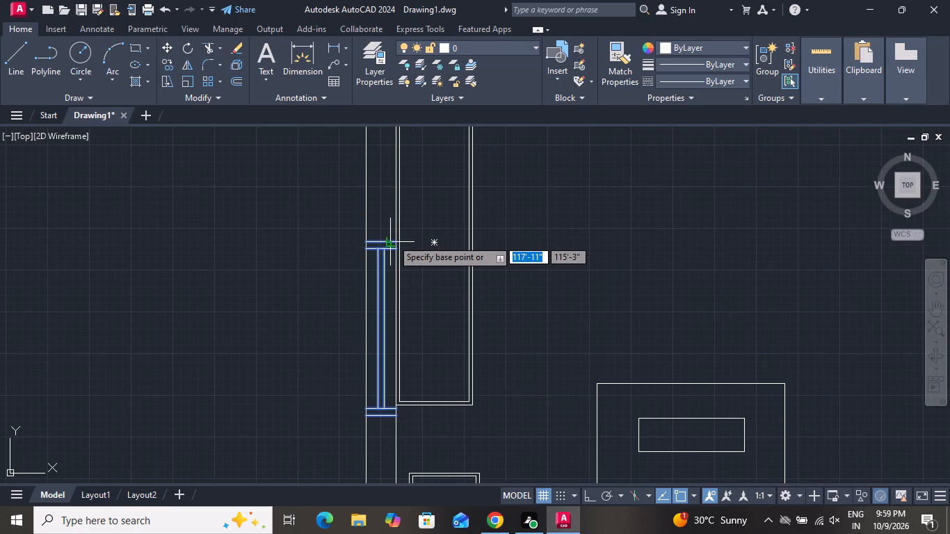
click(396, 242)
scroll(394, 211, down, 3)
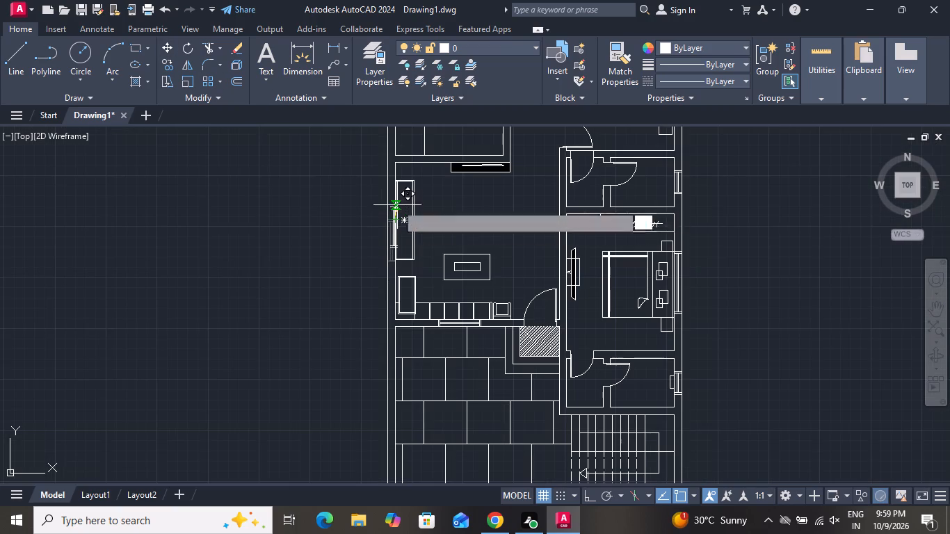
scroll(396, 195, up, 6)
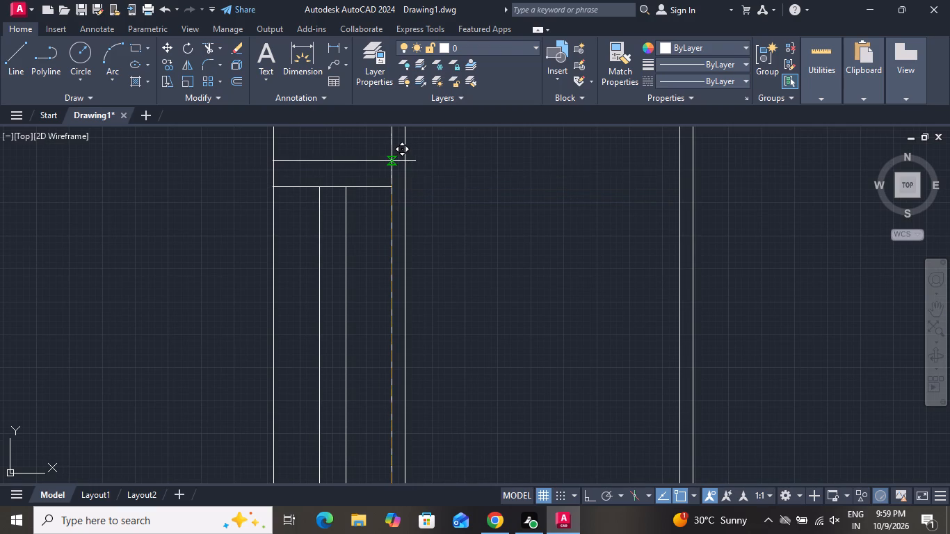
click(392, 142)
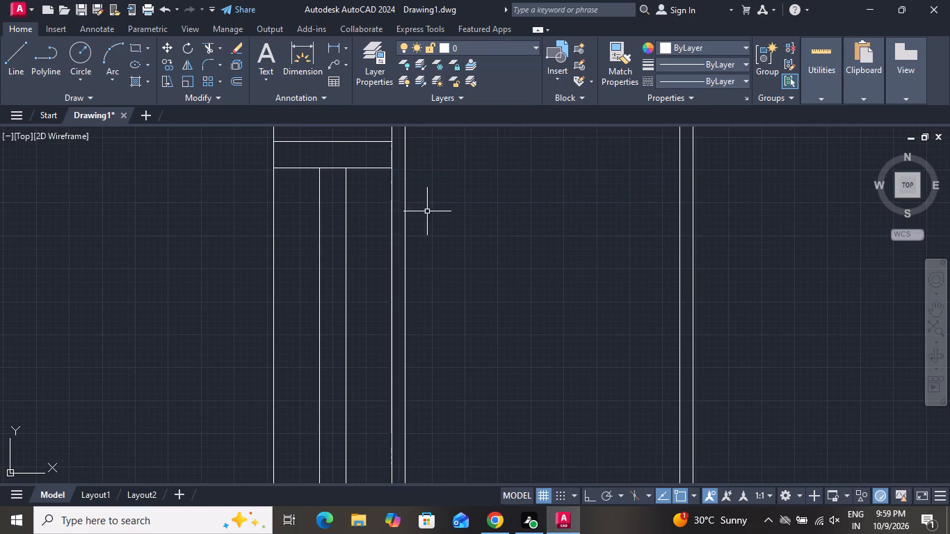
Draw a short line straight across the thickness of the large room's exterior side wall, beside the corner seat.
scroll(437, 222, up, 1)
scroll(437, 222, down, 7)
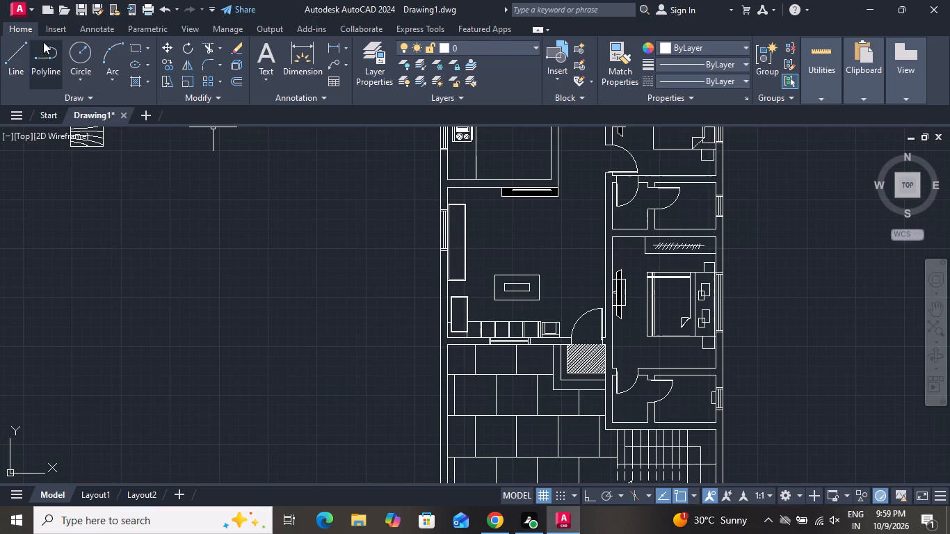
click(13, 48)
scroll(434, 316, up, 3)
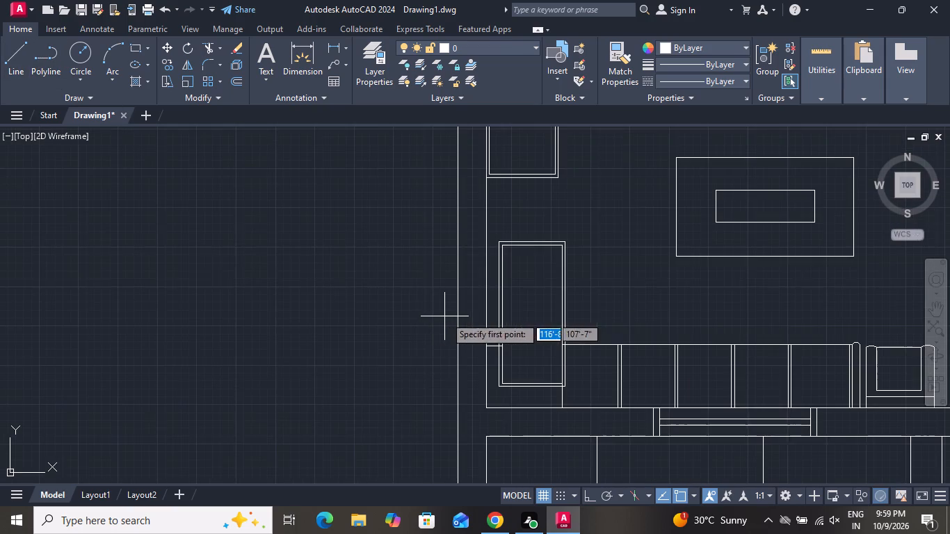
click(485, 309)
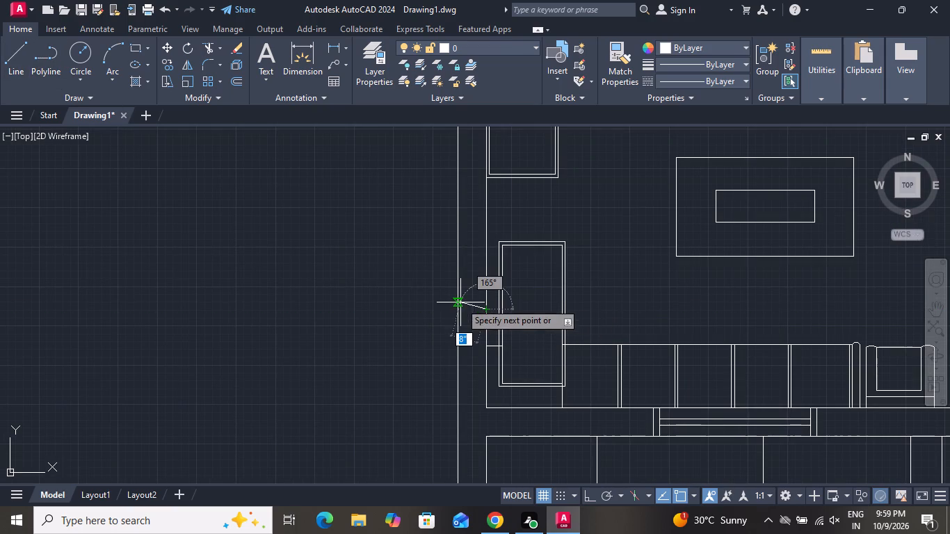
click(460, 309)
right_click(460, 309)
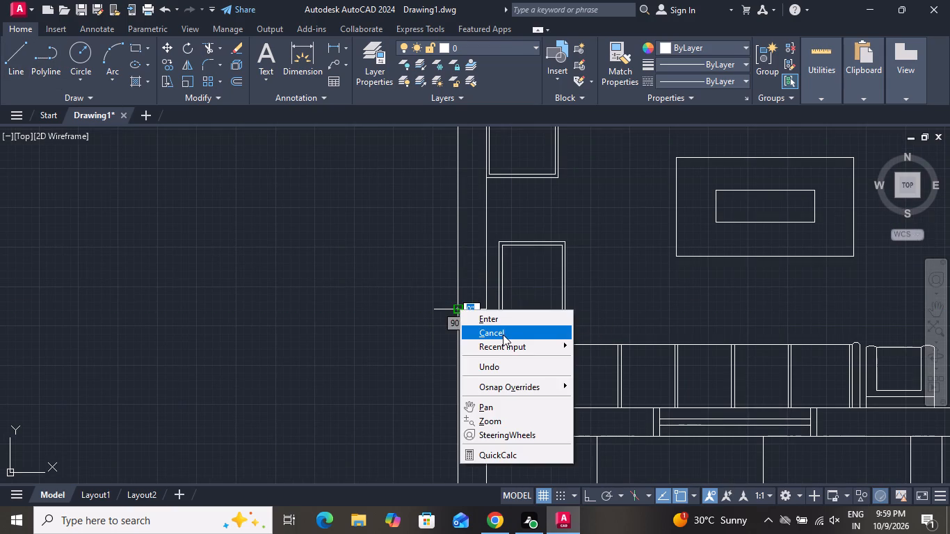
click(503, 334)
Offset the line crossing the side wall by 2' to both sides along the wall.
key(o)
key(space)
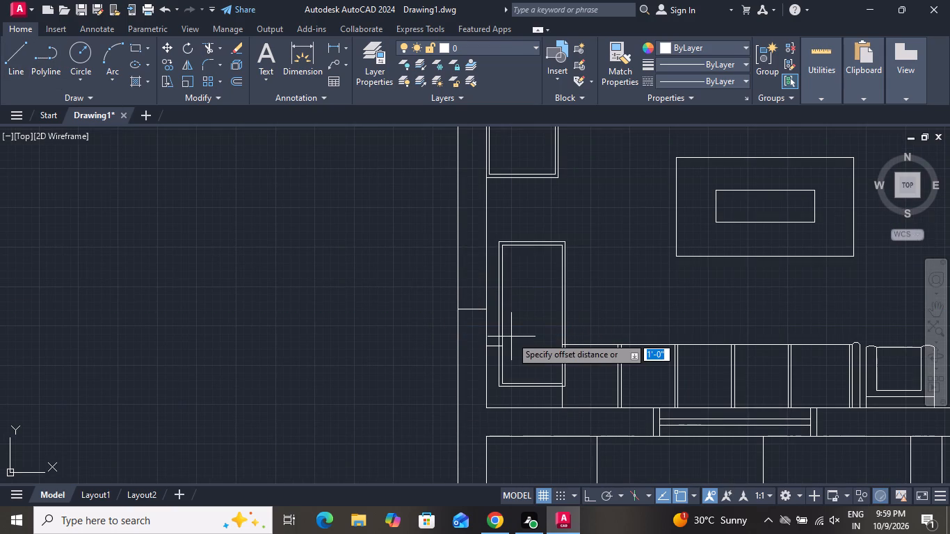
text(2')
key(Return)
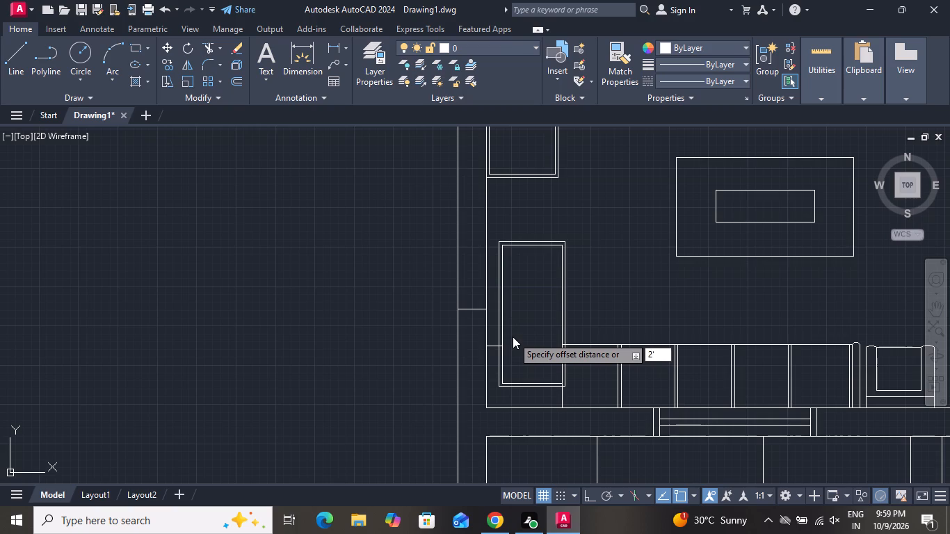
click(472, 311)
click(471, 257)
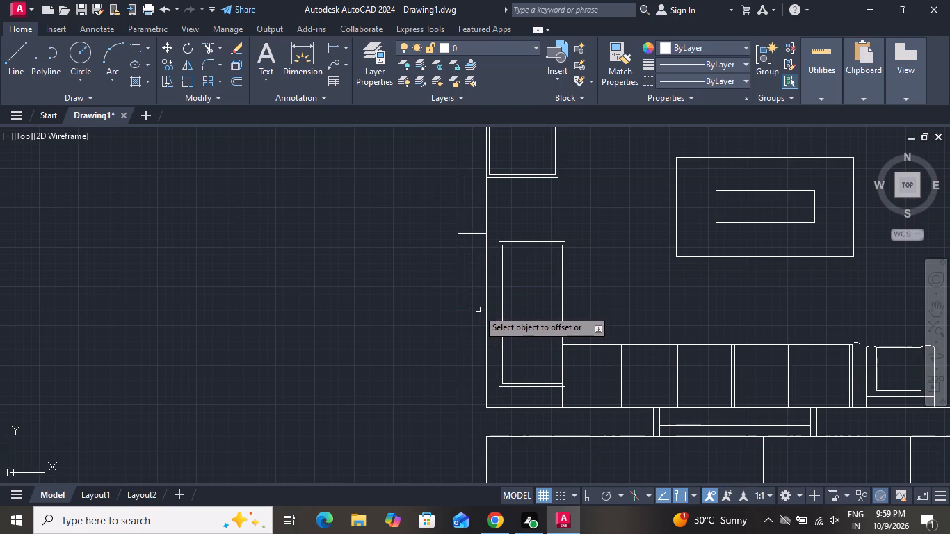
click(478, 309)
click(478, 327)
right_click(481, 328)
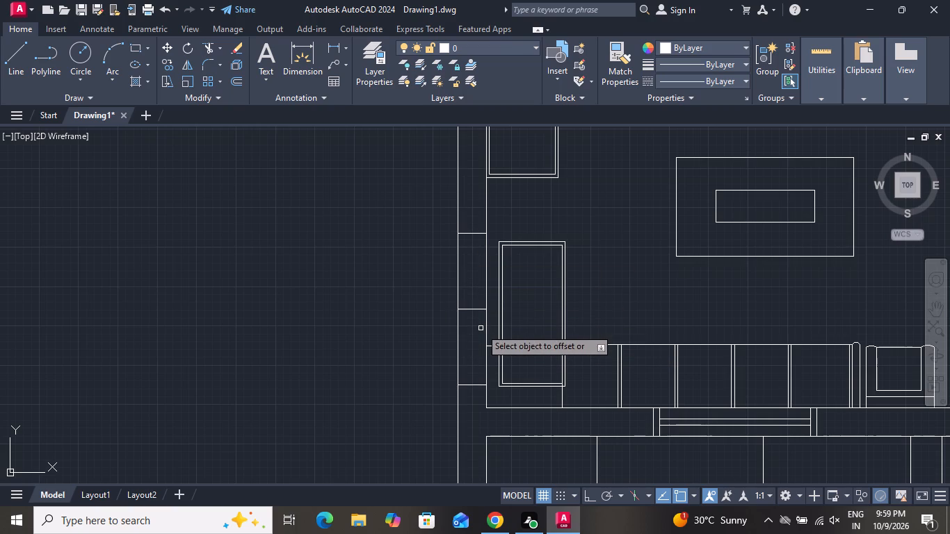
click(497, 348)
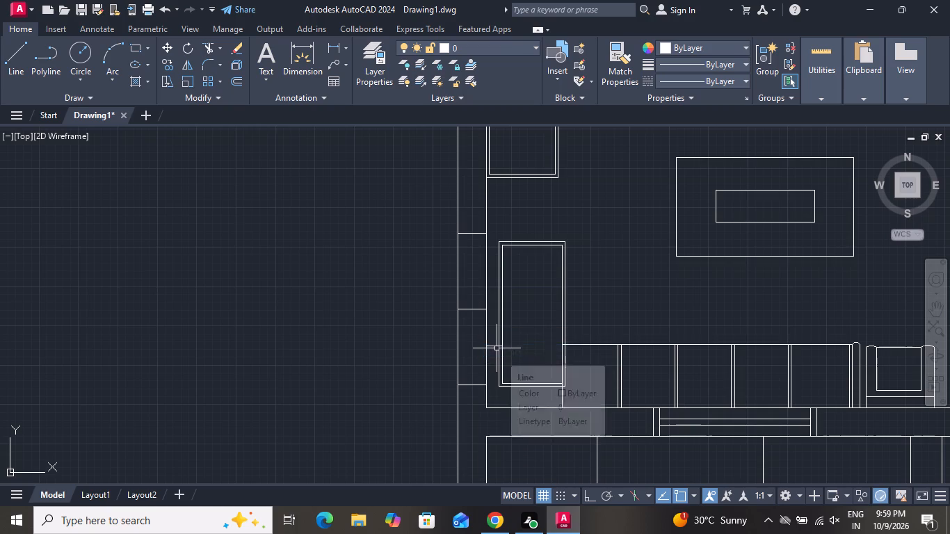
Offset each of the two outer cross lines 2" outward along the wall to form the window's end frames.
key(o)
key(space)
key(2)
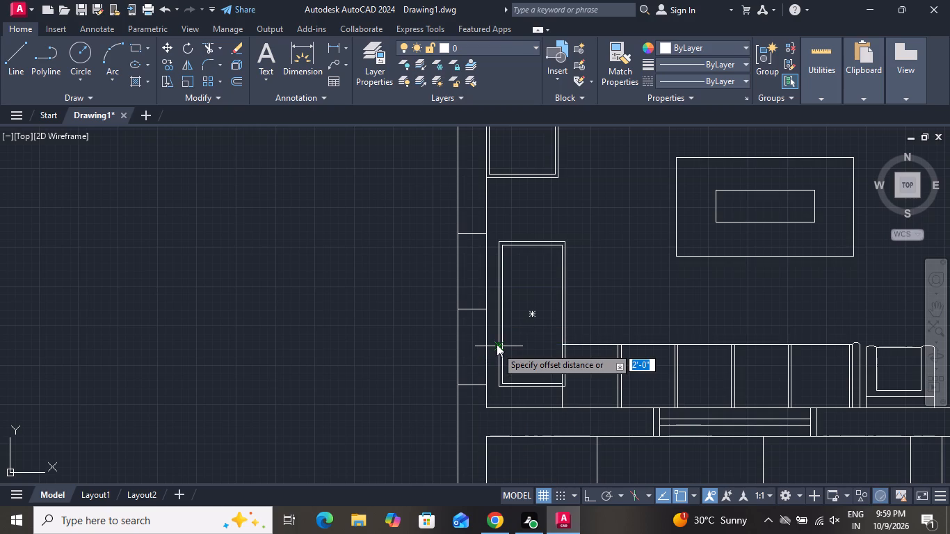
key(shift+quotedbl)
key(Return)
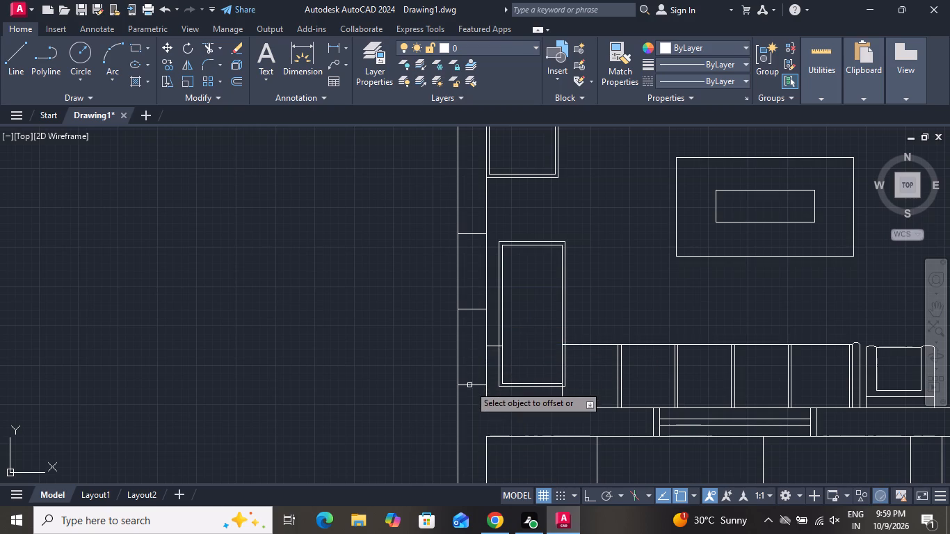
click(469, 387)
click(467, 391)
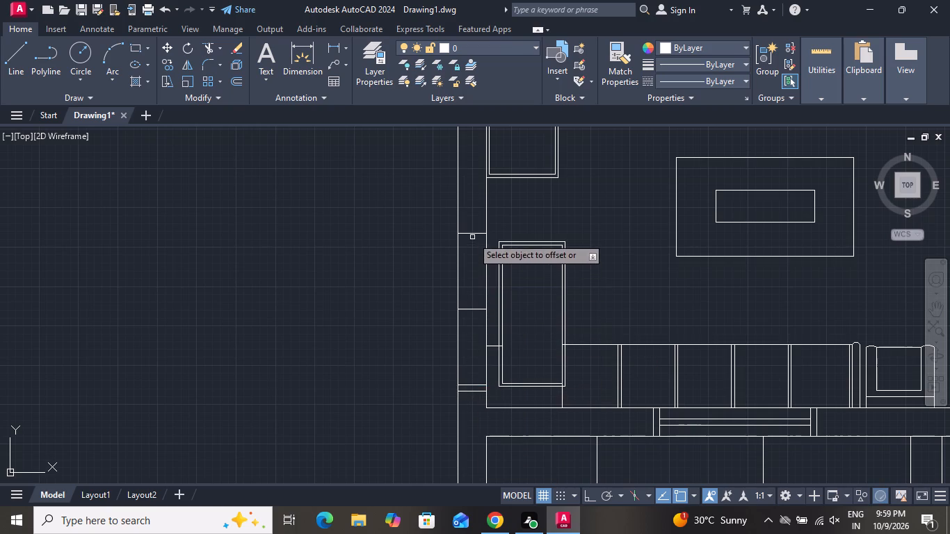
click(472, 236)
click(473, 215)
right_click(473, 214)
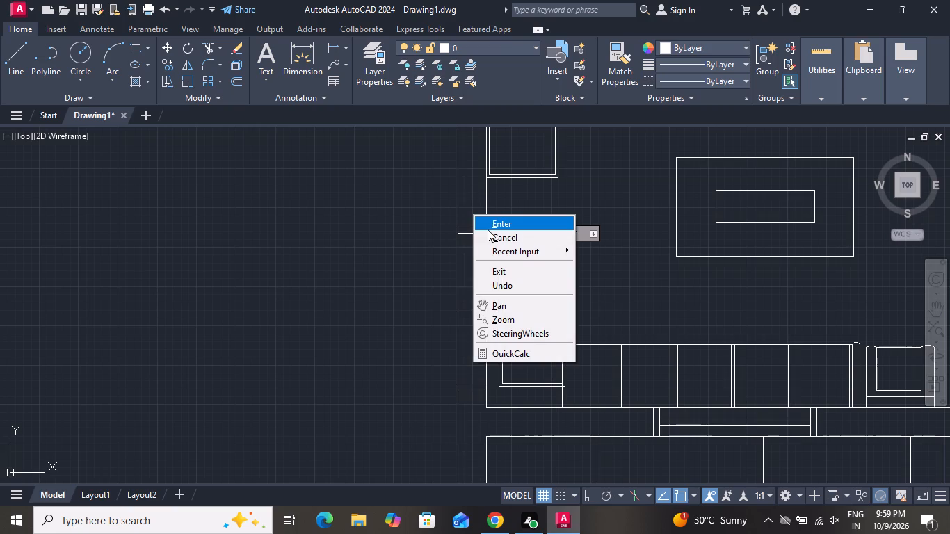
click(488, 240)
Draw a lengthwise line along the middle of the wall between the new window's two inner end lines.
click(12, 66)
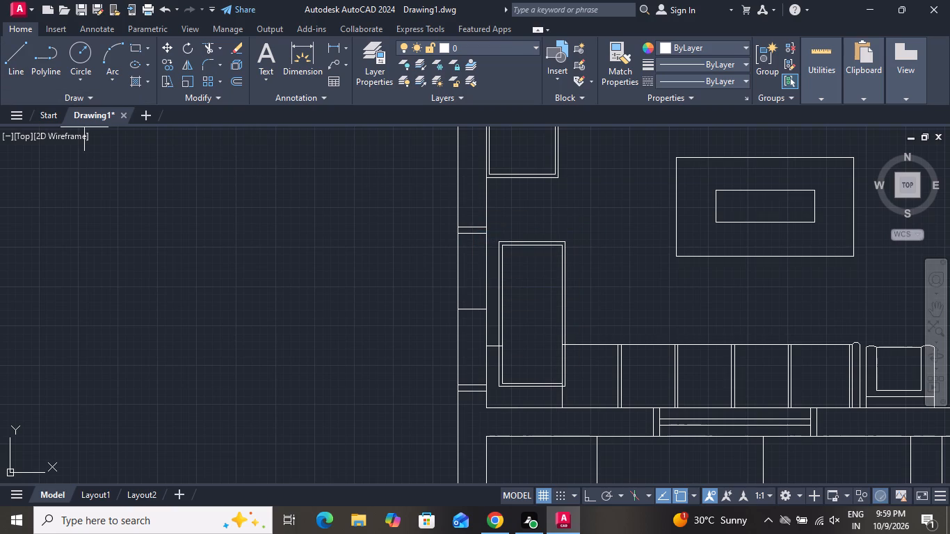
click(469, 234)
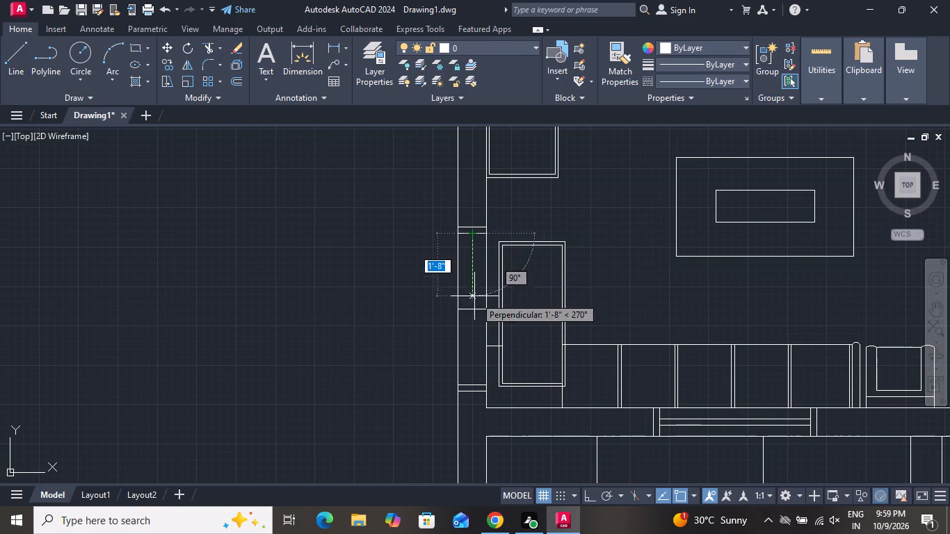
click(474, 384)
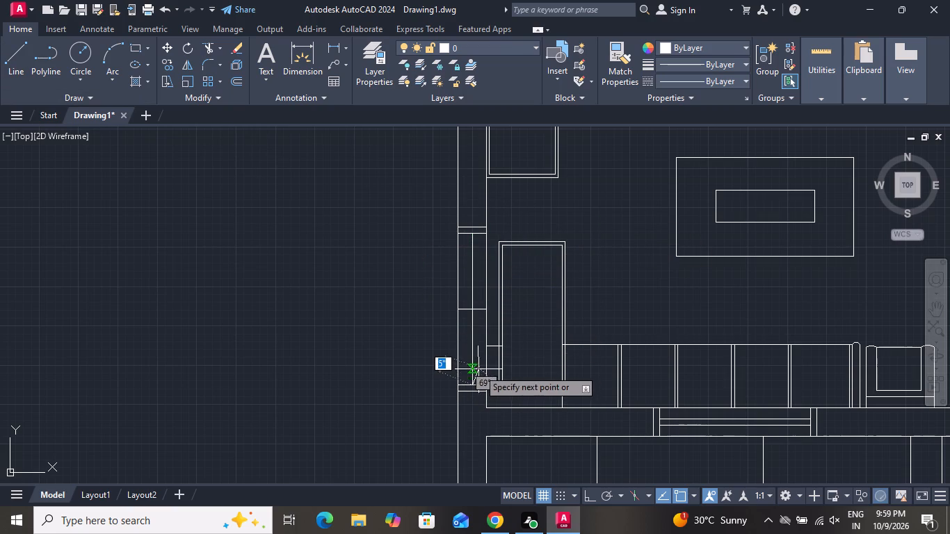
right_click(480, 365)
click(511, 231)
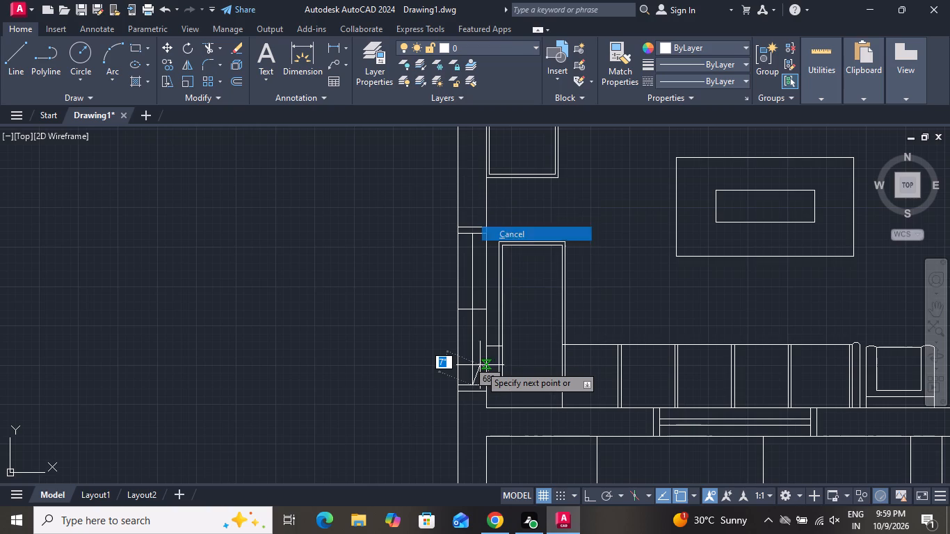
Offset the new window's lengthwise centre line by 1" to both sides for the glazing lines.
key(o)
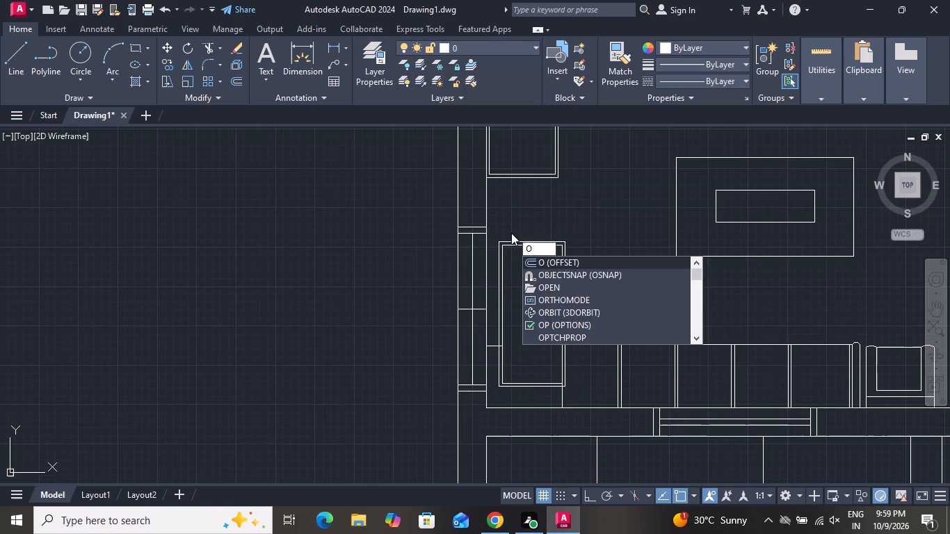
key(space)
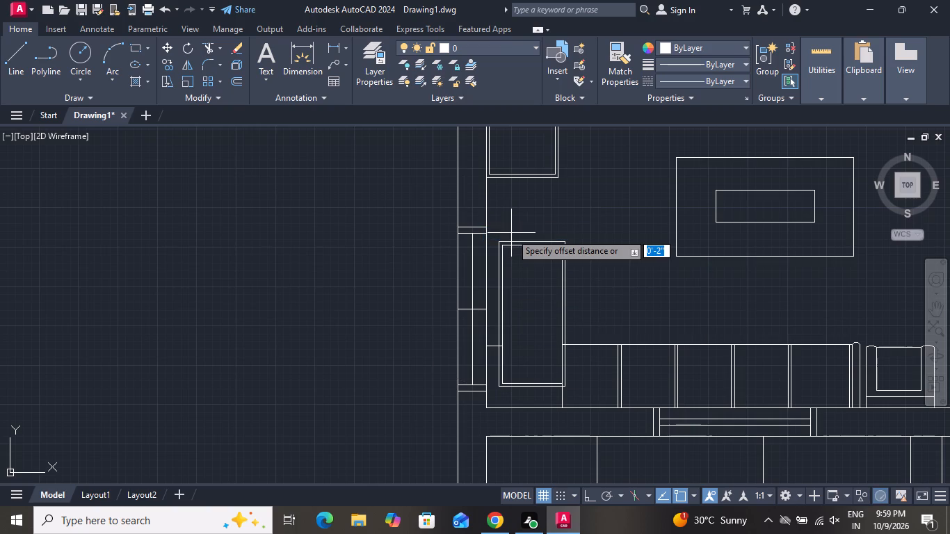
key(1)
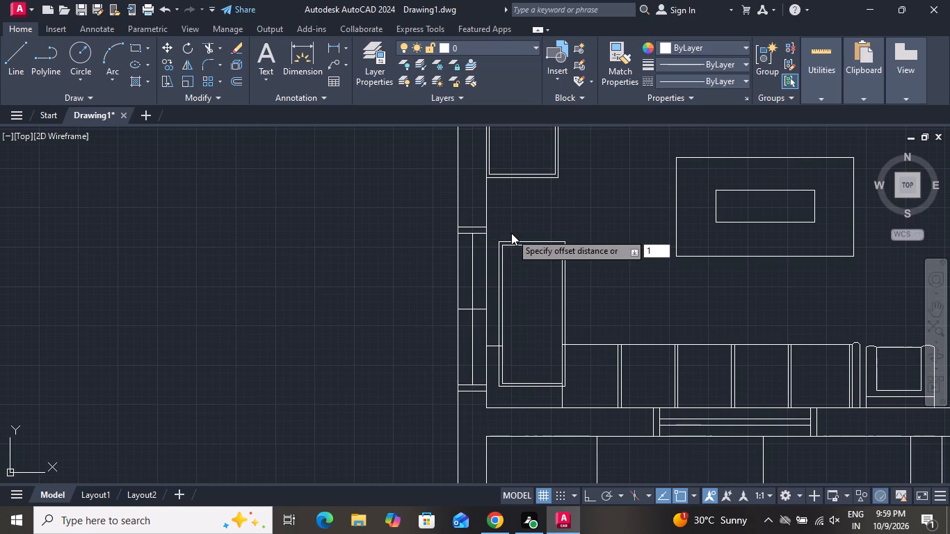
key(shift+quotedbl)
key(Return)
scroll(466, 263, up, 1)
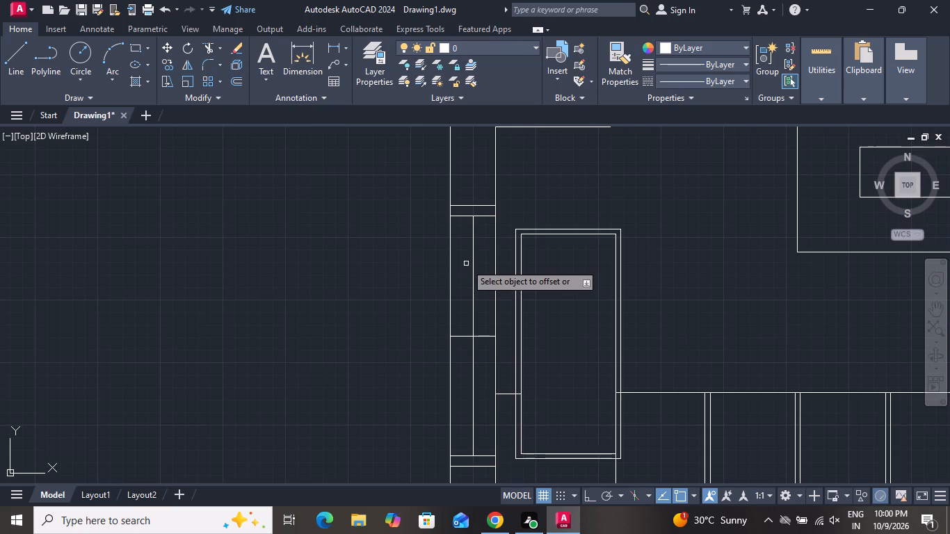
click(474, 271)
click(462, 273)
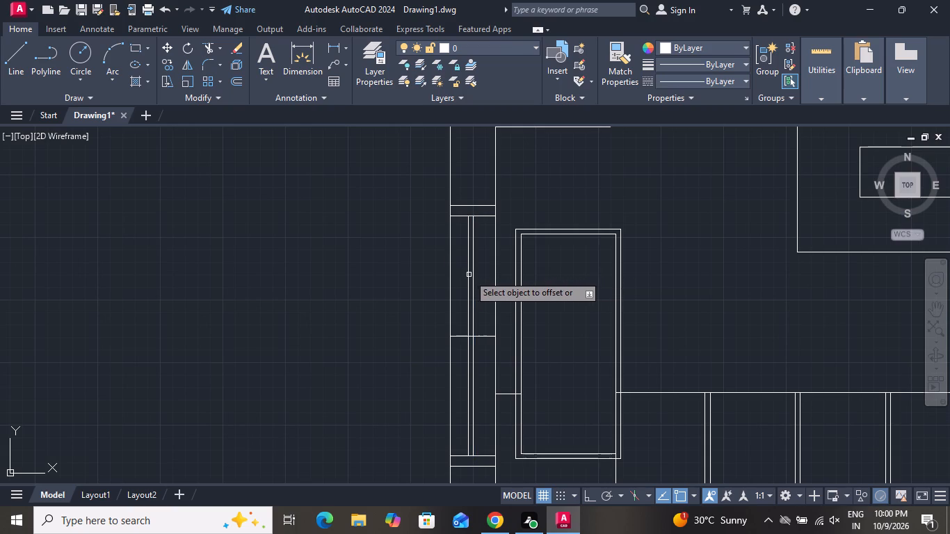
click(473, 275)
click(483, 275)
right_click(484, 275)
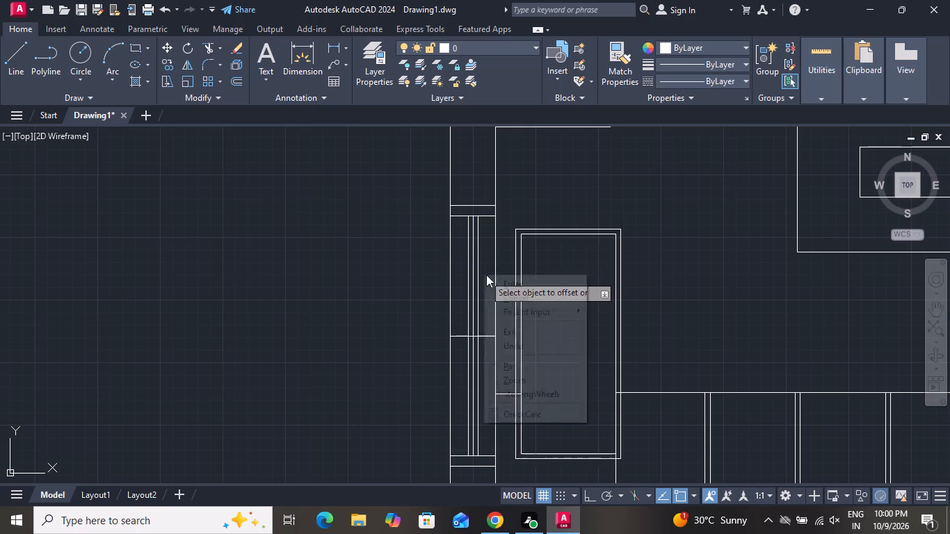
click(507, 296)
Delete the lengthwise centre line and the middle cross line inside the new side-wall window.
scroll(472, 298, up, 4)
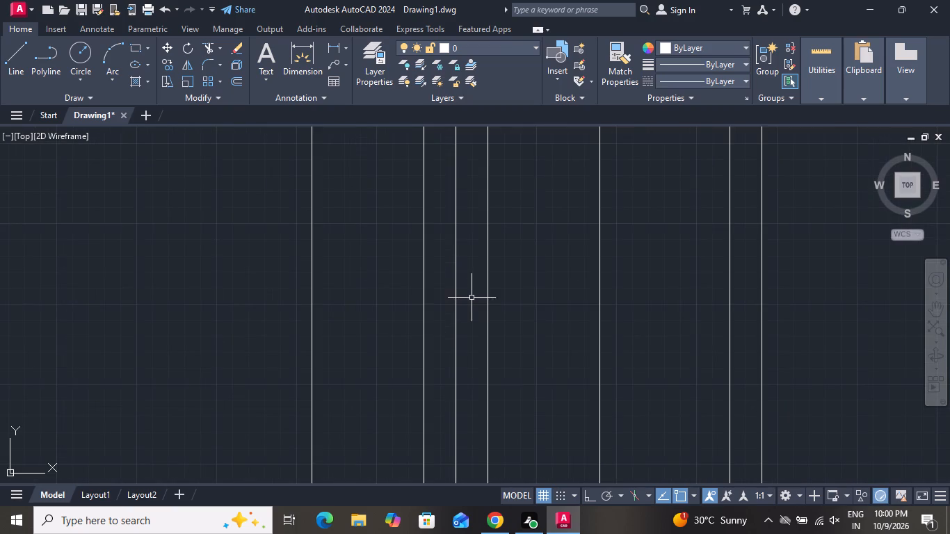
scroll(483, 230, up, 1)
scroll(483, 230, down, 3)
scroll(457, 364, up, 2)
click(493, 323)
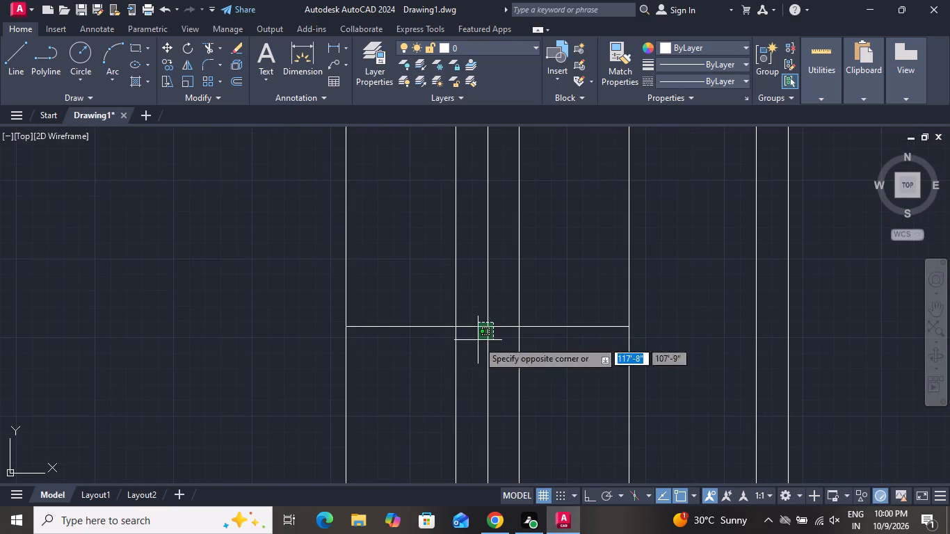
click(478, 341)
key(Delete)
Draw a small three-point arc around the free outer corner of the hatched entrance landing, from its side edge to its front edge.
scroll(503, 349, down, 2)
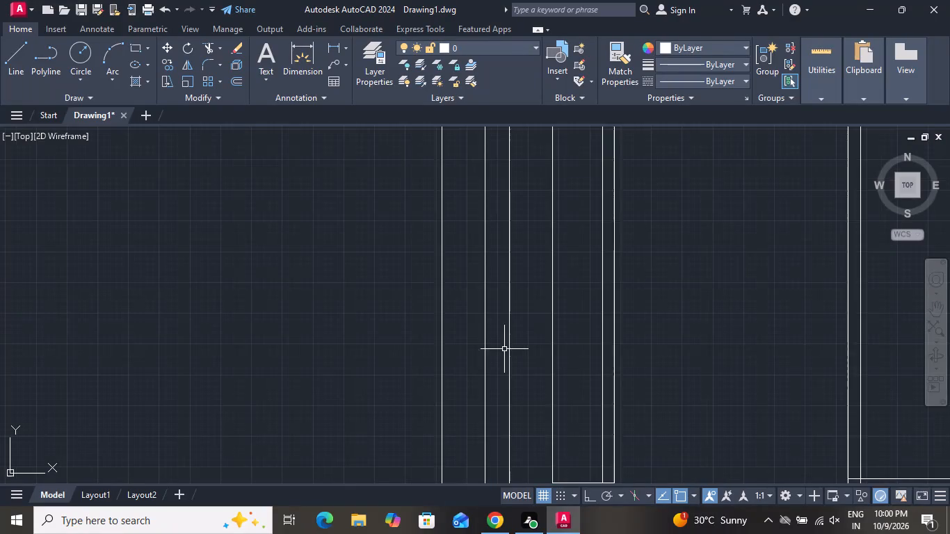
scroll(540, 337, down, 2)
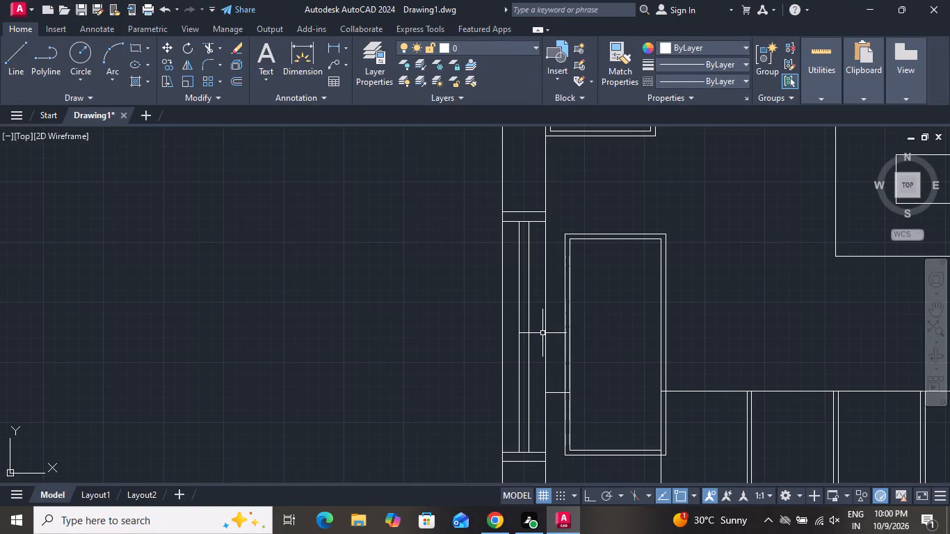
scroll(542, 333, down, 3)
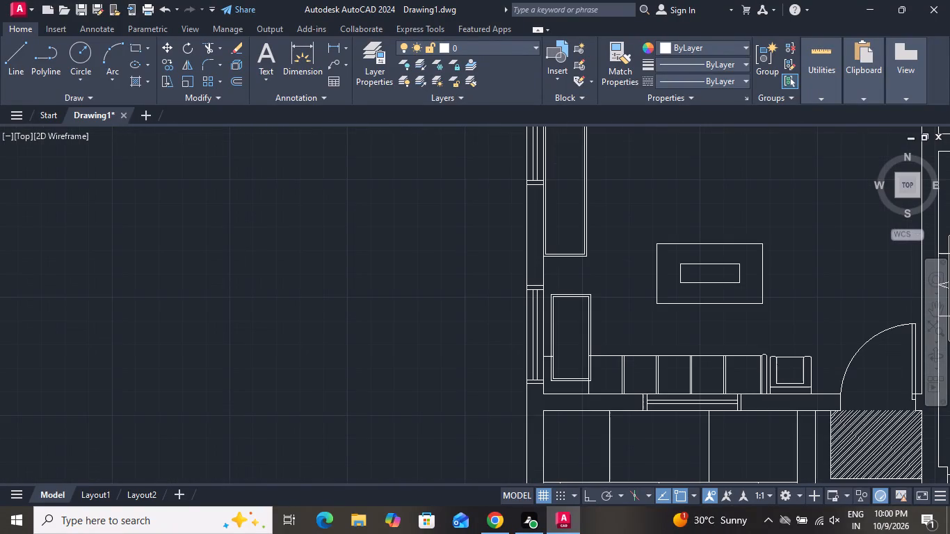
scroll(542, 333, down, 3)
scroll(613, 369, up, 2)
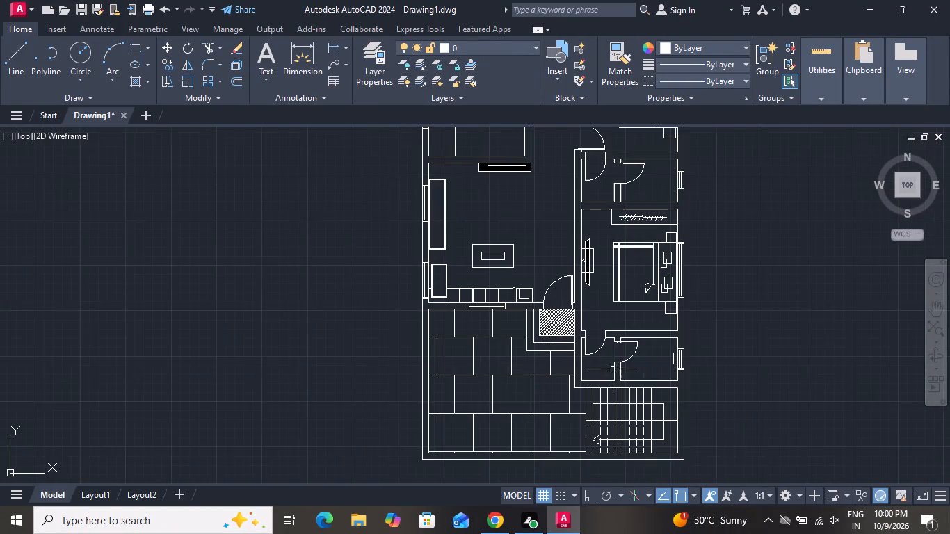
scroll(585, 355, up, 1)
scroll(583, 355, down, 1)
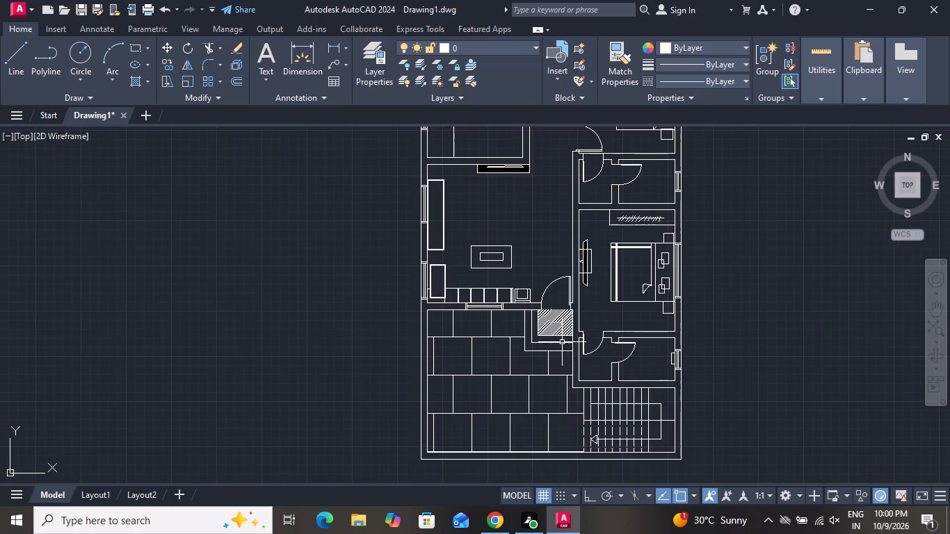
click(111, 56)
scroll(542, 353, up, 3)
scroll(542, 352, down, 1)
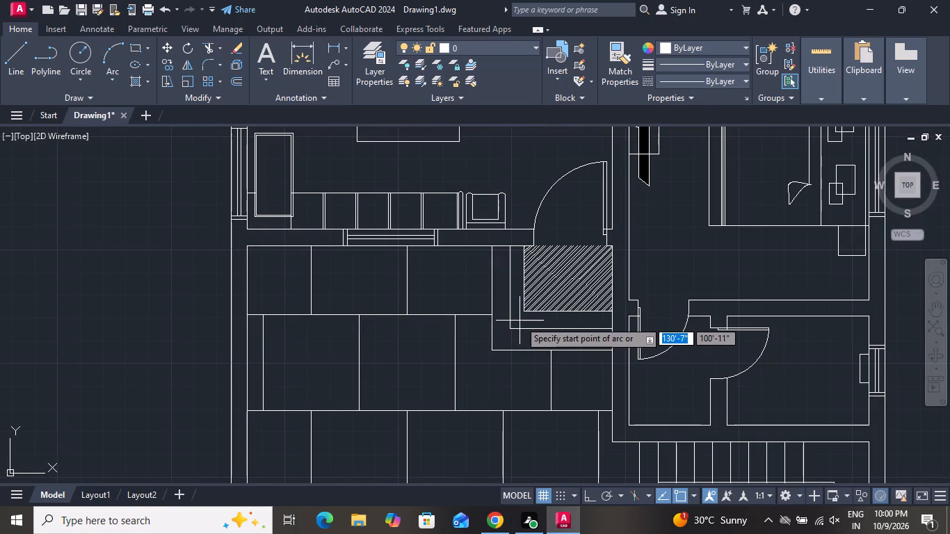
scroll(528, 313, up, 2)
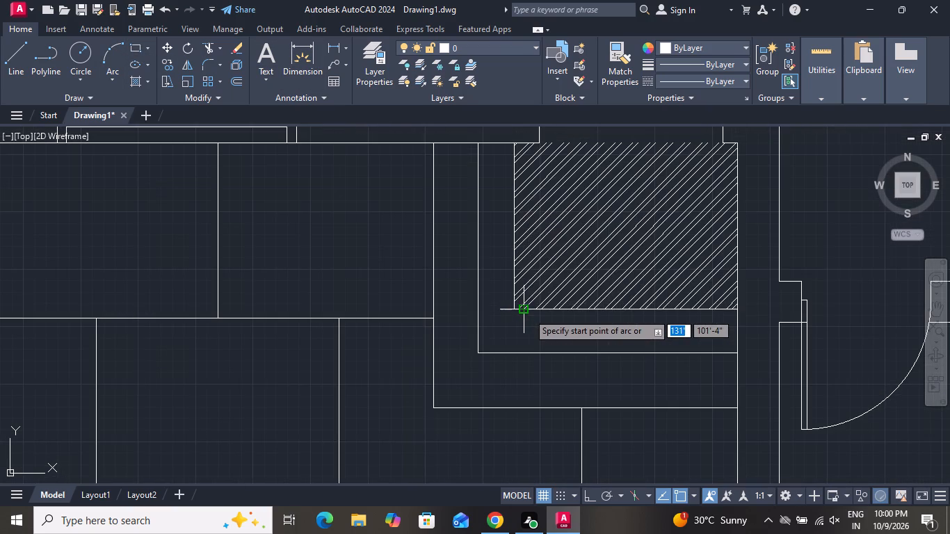
click(510, 297)
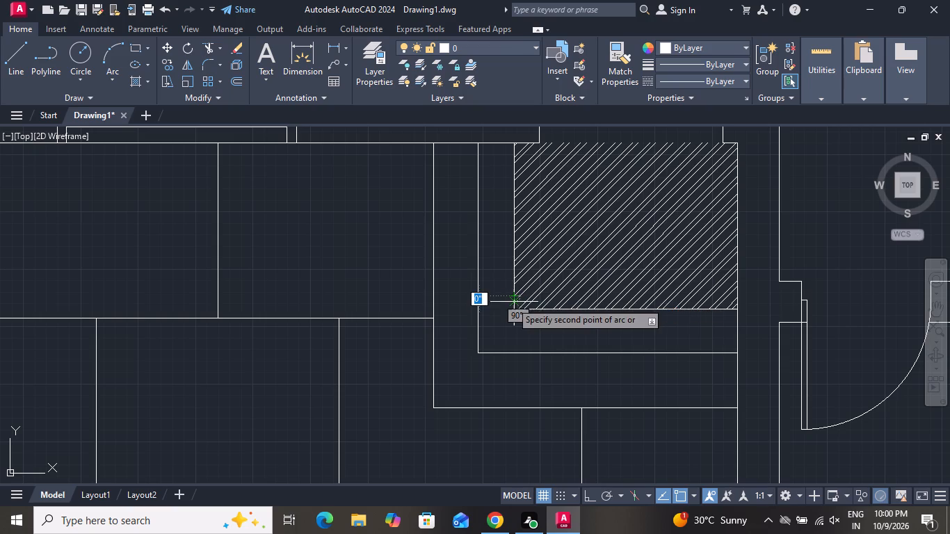
click(520, 306)
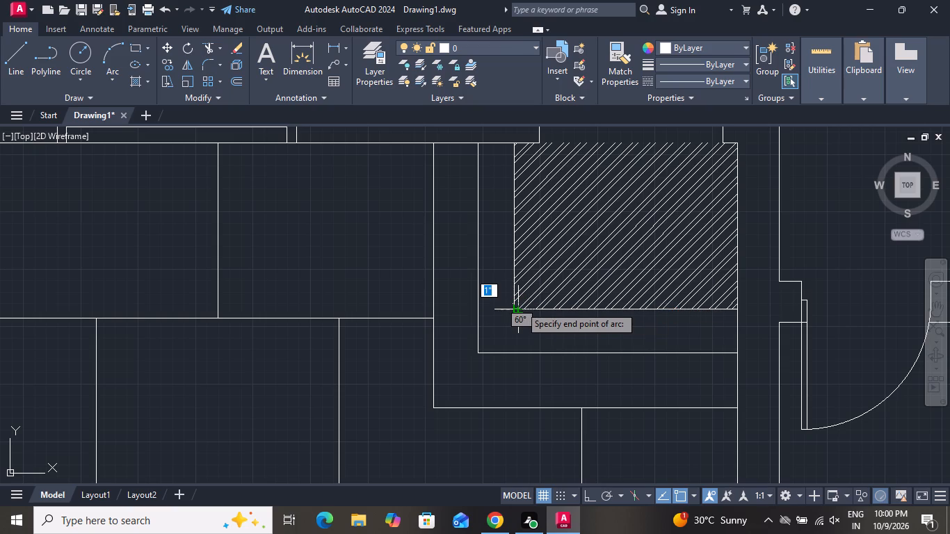
scroll(527, 307, up, 4)
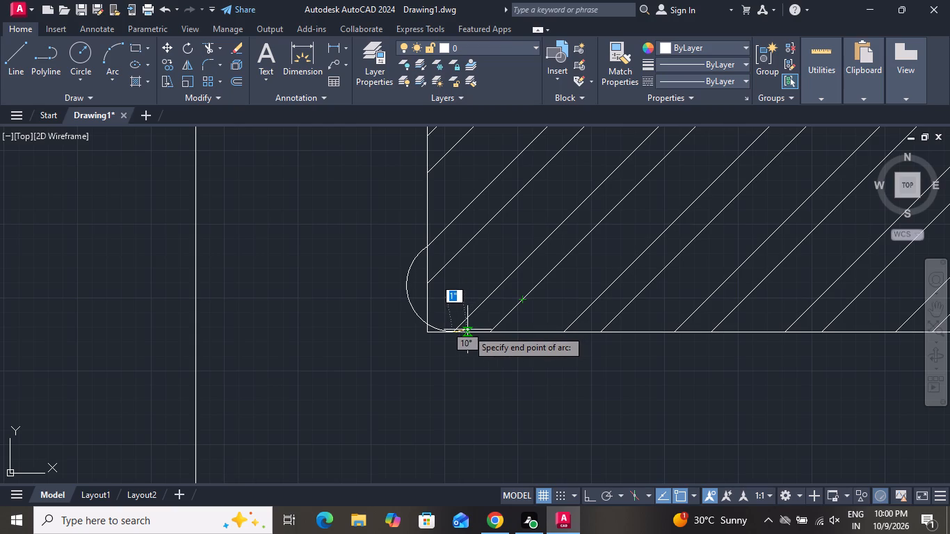
click(461, 331)
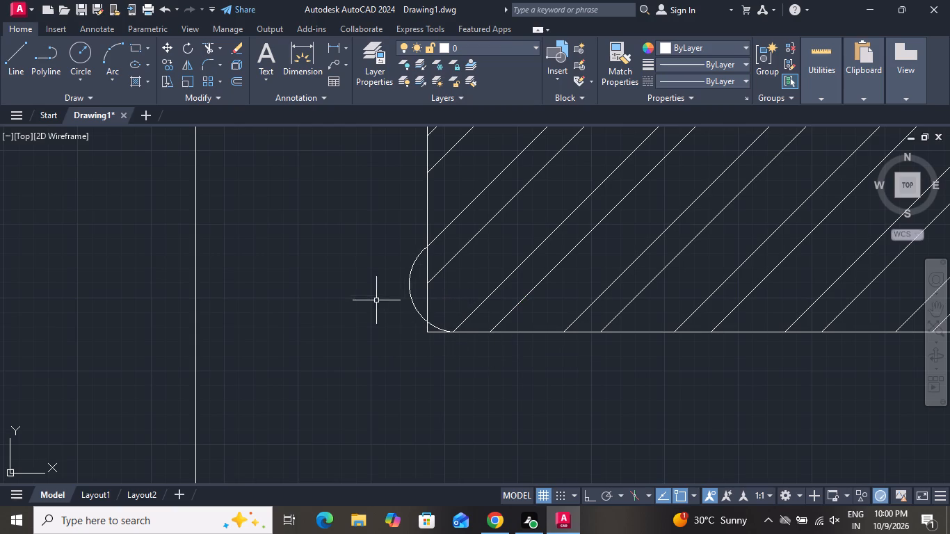
Trim the landing's side and front edges inside the new arc, including the leftover corner stubs, so the hatched landing's corner is rounded.
click(200, 47)
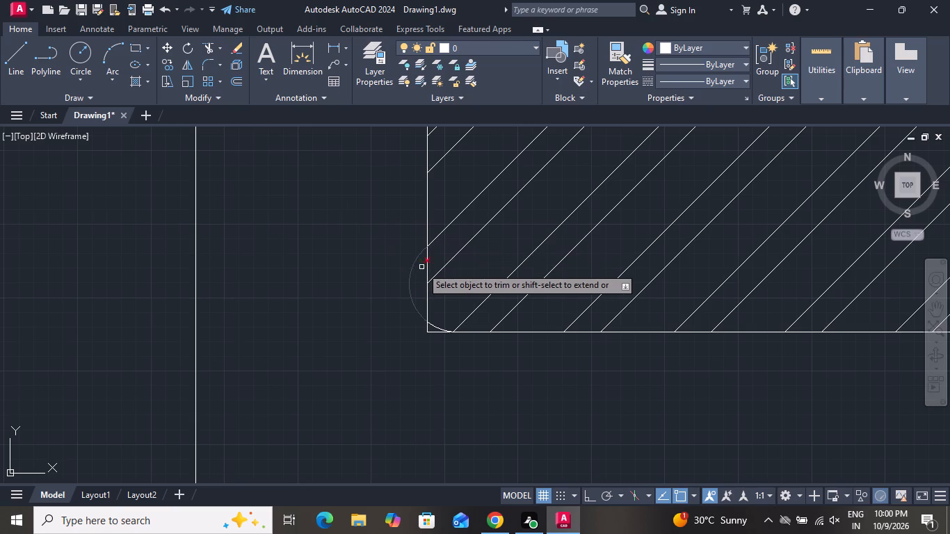
click(426, 263)
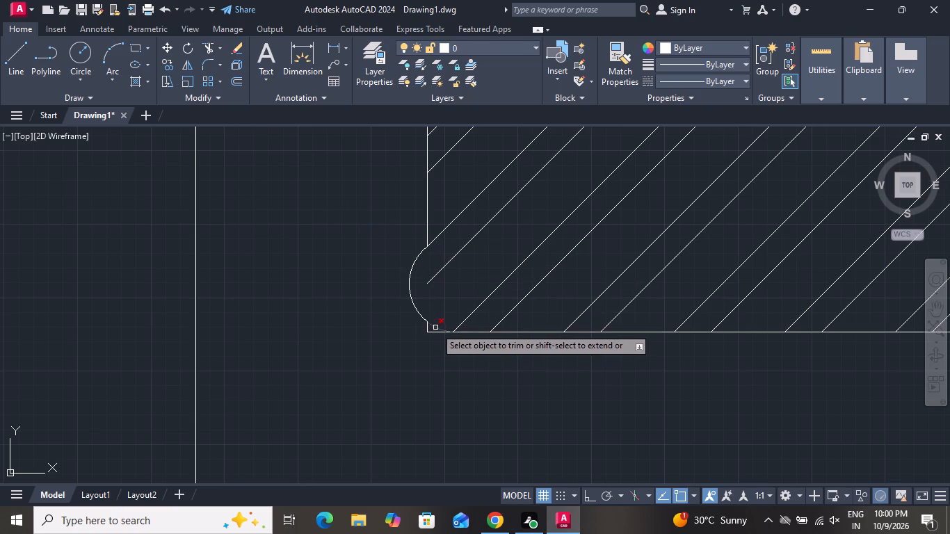
click(430, 330)
click(435, 338)
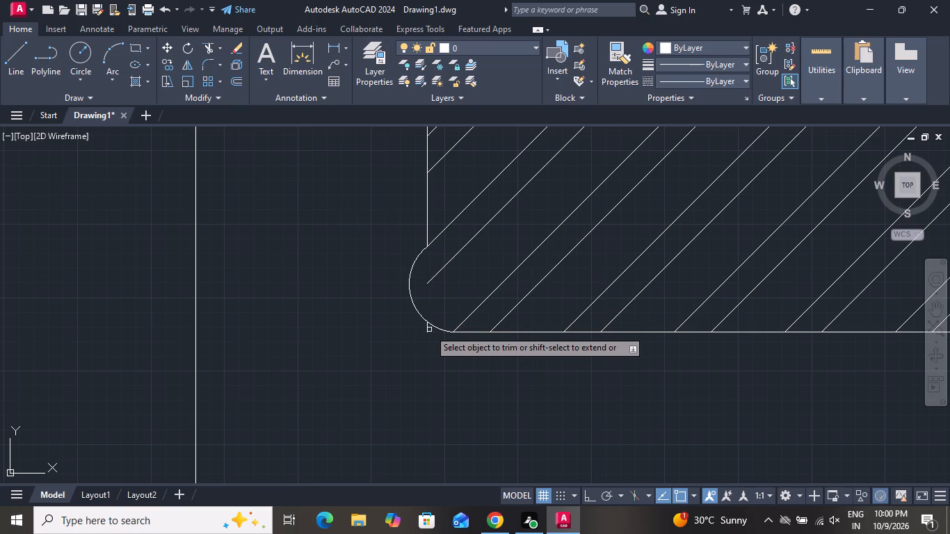
click(429, 330)
click(418, 330)
scroll(416, 357, down, 2)
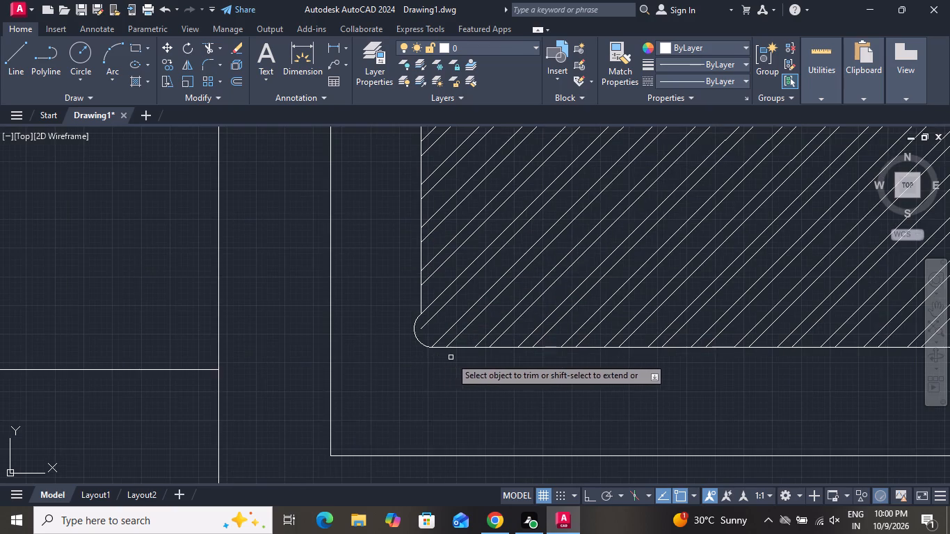
scroll(451, 357, up, 1)
scroll(494, 353, down, 2)
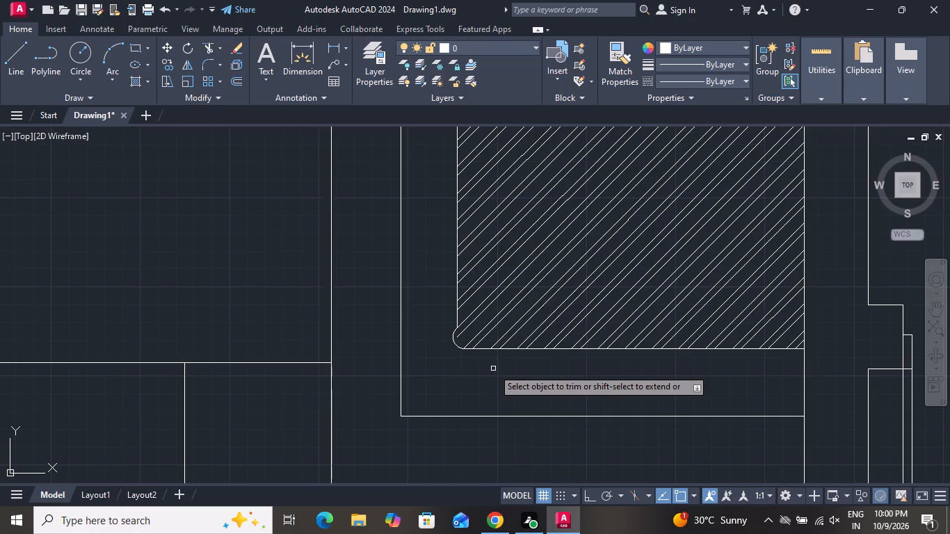
right_click(493, 369)
click(534, 200)
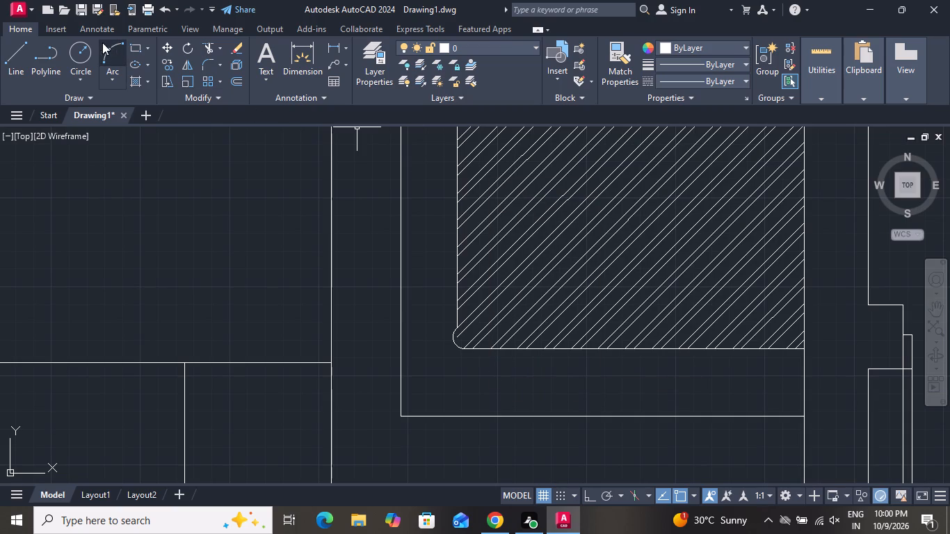
Draw a three-point arc around the corner of the first step outline outside the hatched landing, with its points about 3" apart.
click(113, 49)
scroll(356, 354, down, 1)
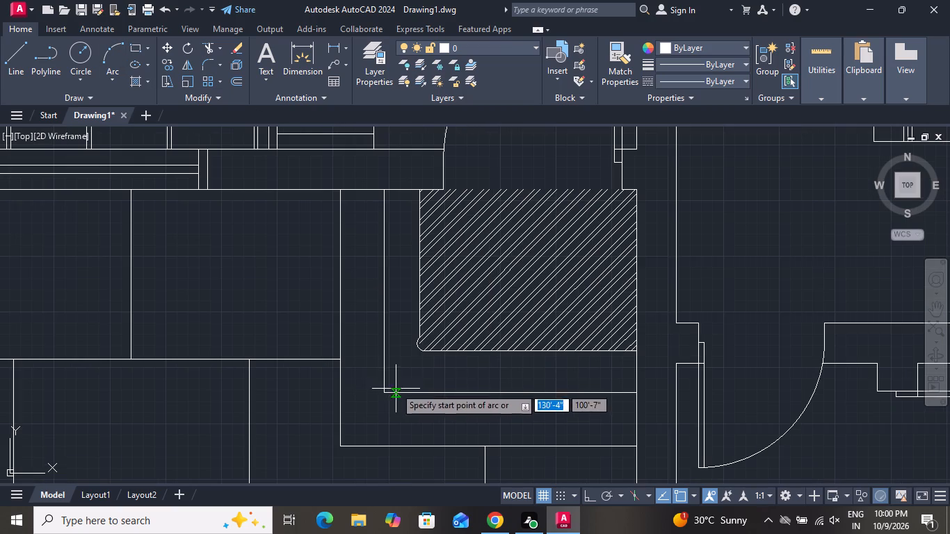
scroll(371, 385, up, 2)
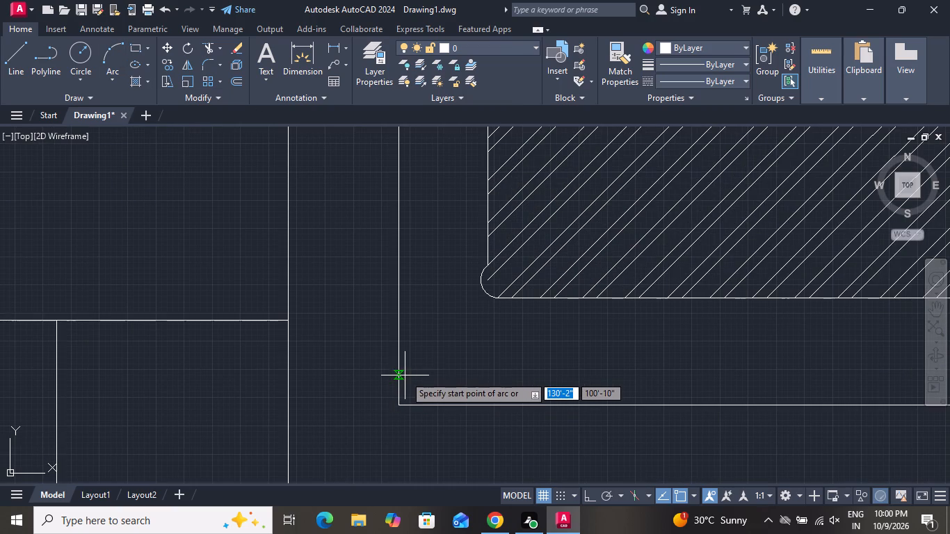
click(398, 373)
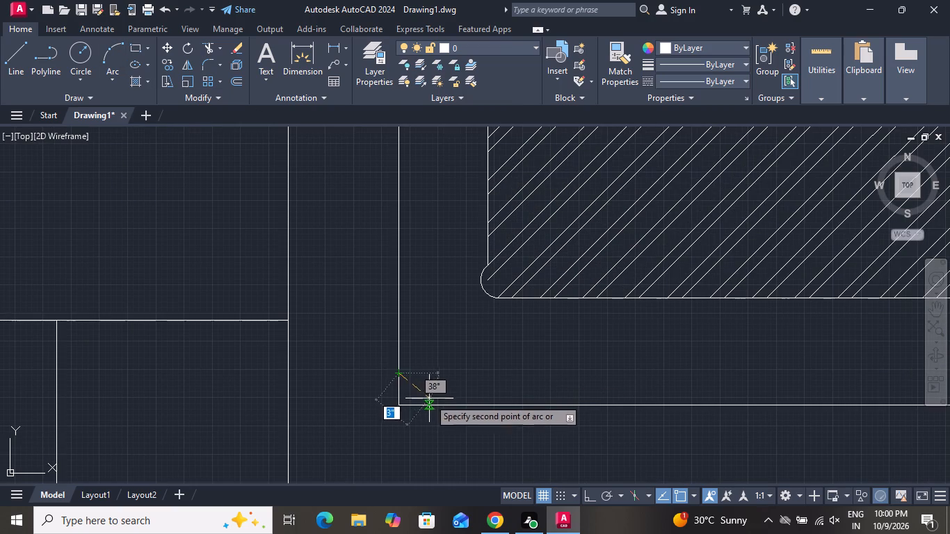
click(430, 405)
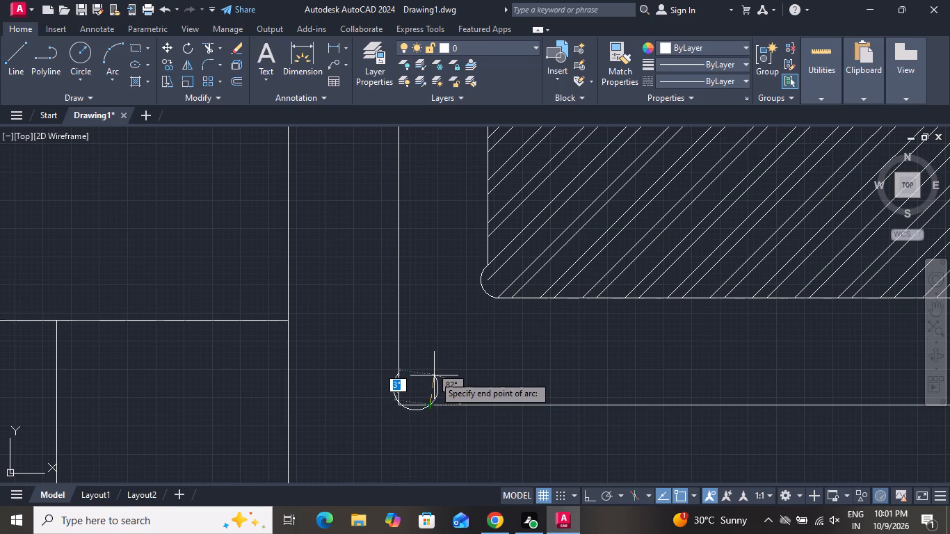
click(435, 374)
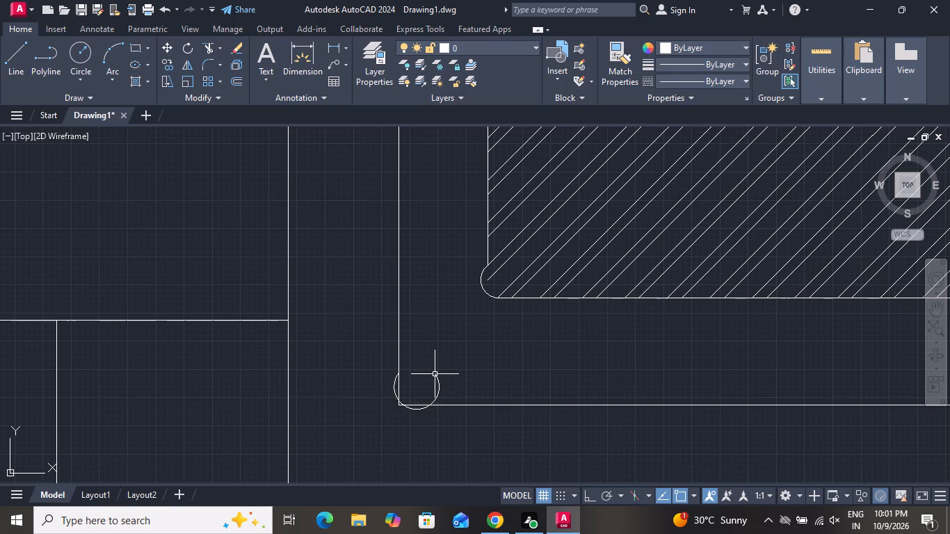
Trim the first step outline's straight corner segments and the arc's extra tail, leaving a rounded corner.
click(201, 47)
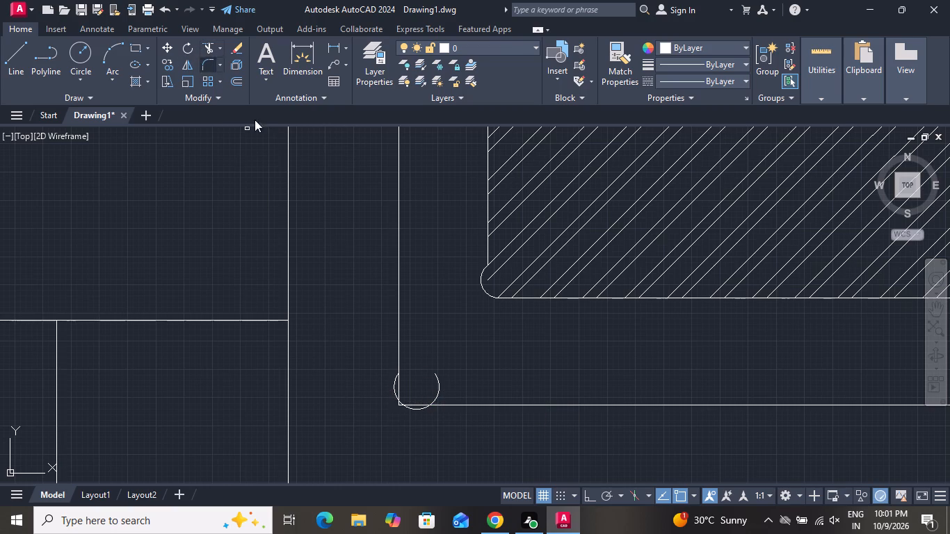
scroll(398, 427, up, 2)
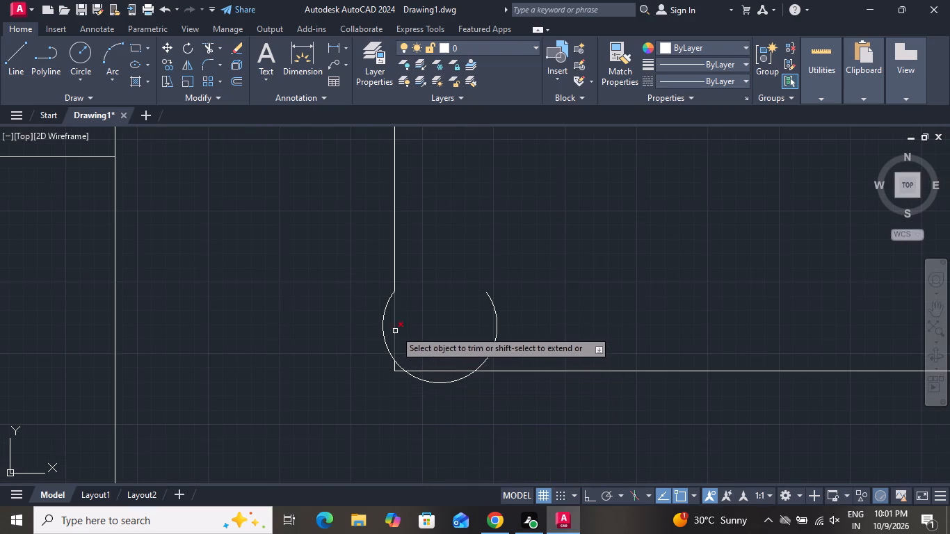
click(394, 330)
click(492, 348)
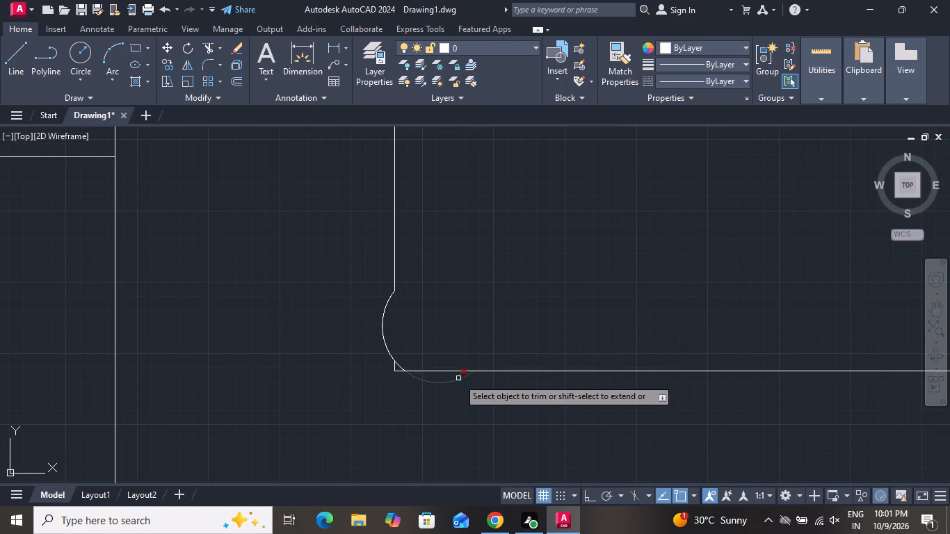
click(448, 372)
click(396, 371)
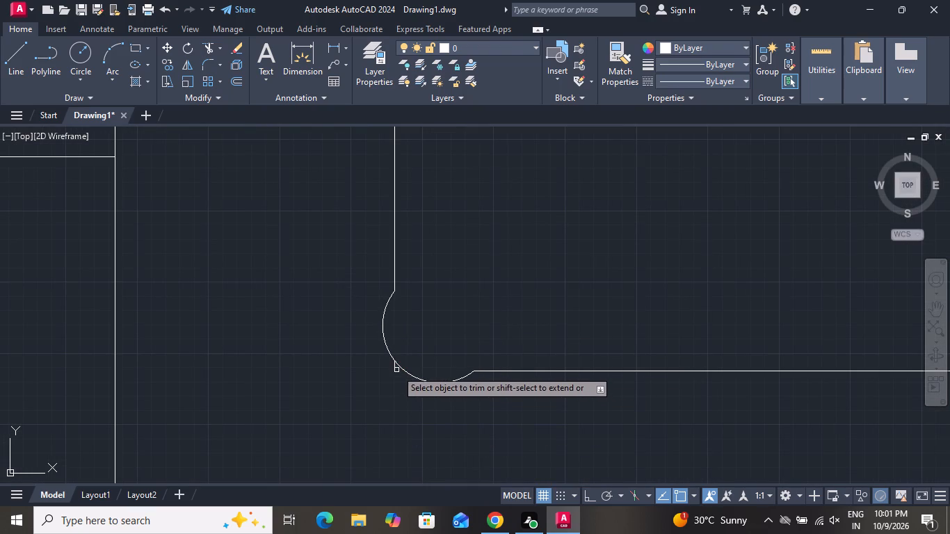
drag(396, 367, 395, 373)
scroll(389, 394, up, 1)
scroll(391, 396, down, 6)
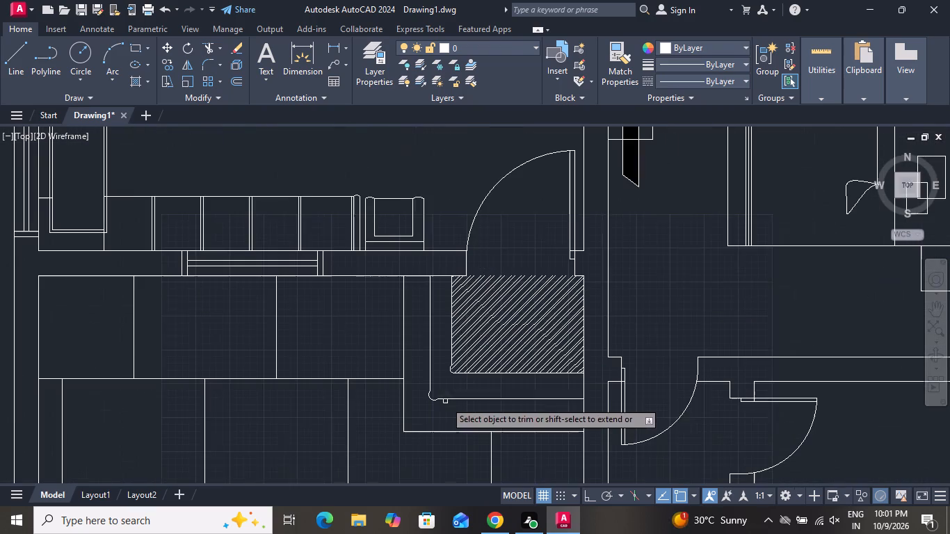
right_click(504, 393)
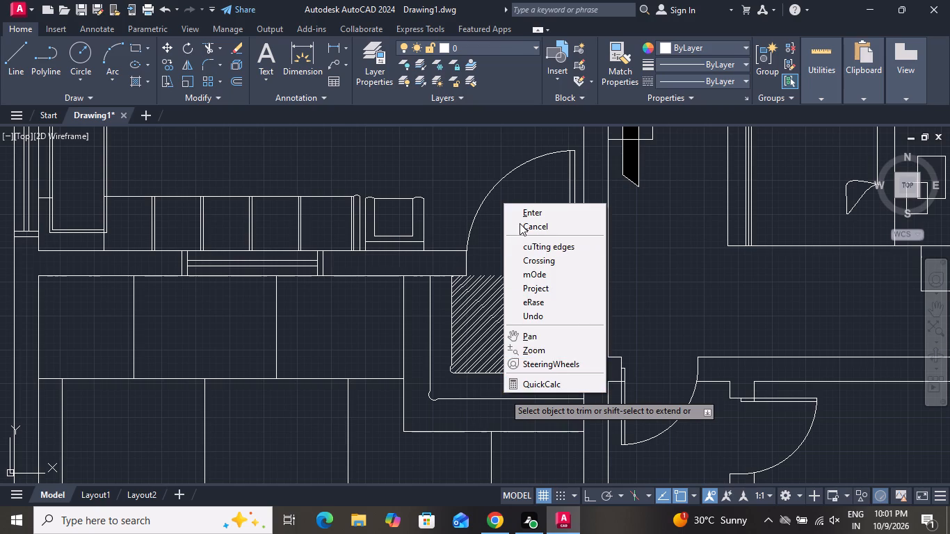
click(520, 223)
Draw a three-point arc around the corner of the outermost step outline, starting on its side edge and touching the front edge.
click(108, 58)
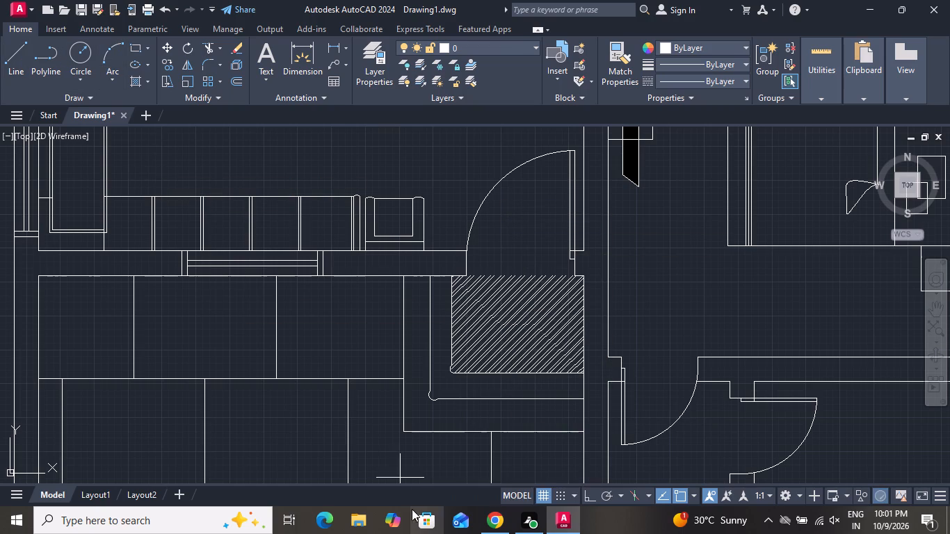
scroll(401, 452, up, 2)
click(403, 377)
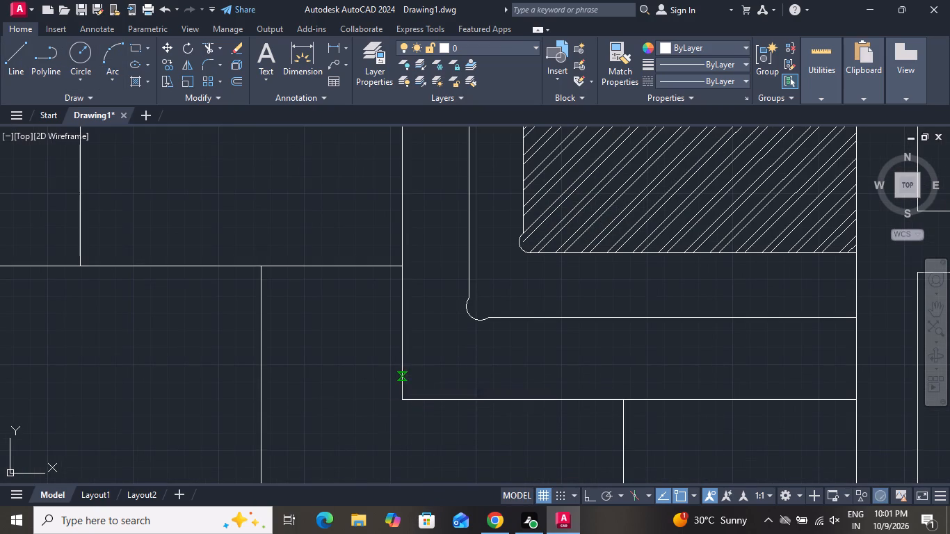
click(415, 402)
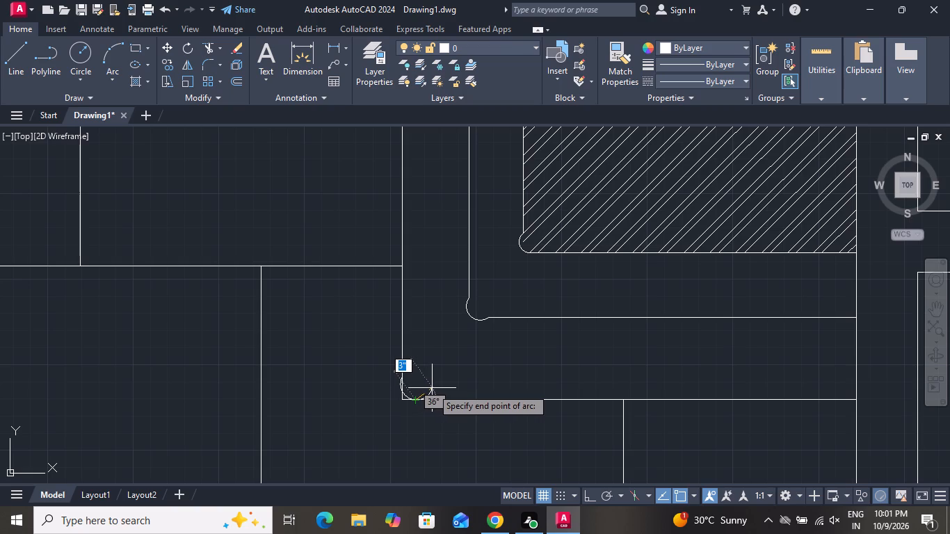
click(432, 388)
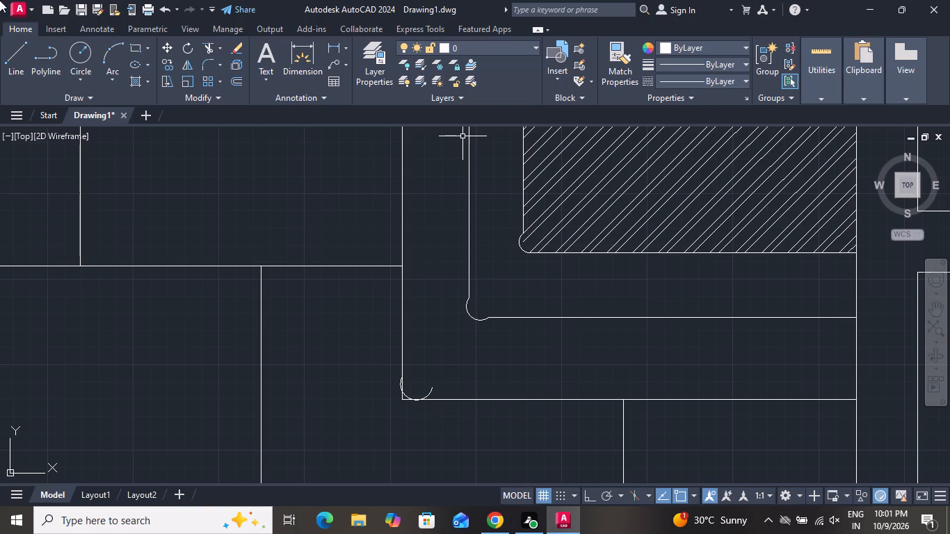
Trim the outermost step outline's straight corner segments and the arc's extra pieces, leaving a rounded corner.
click(209, 48)
scroll(418, 421, up, 3)
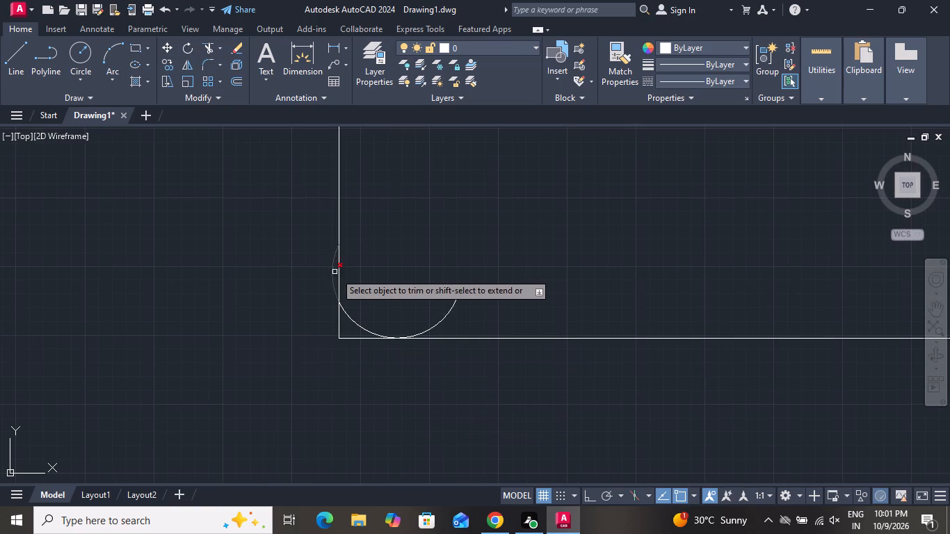
click(338, 278)
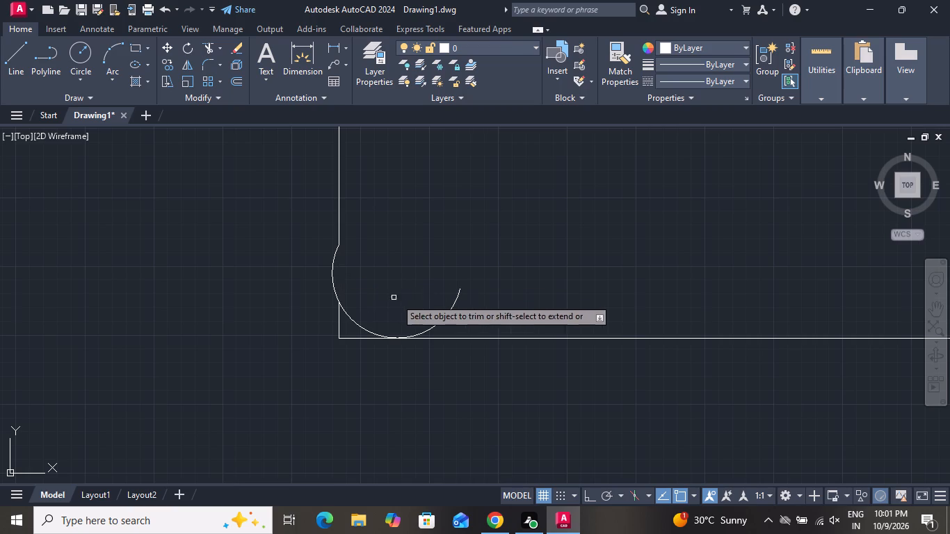
click(439, 319)
click(341, 333)
click(354, 339)
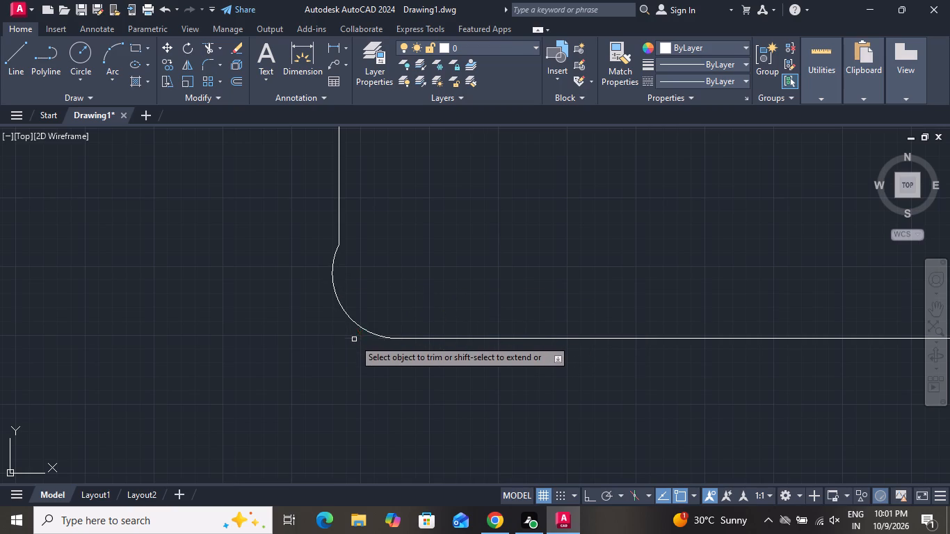
right_click(353, 368)
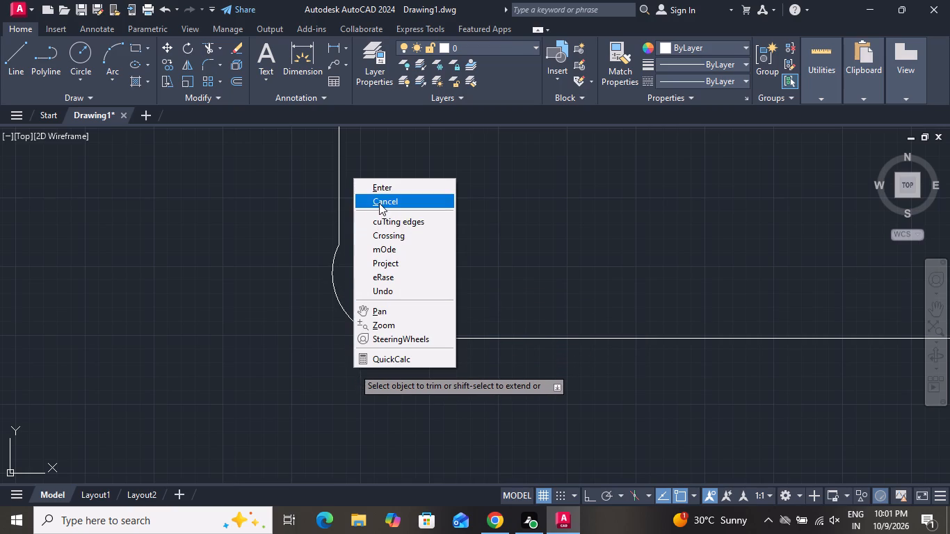
click(379, 203)
Draw a 9" line across the outer wall beside the staircase, in line with the stair's middle line.
scroll(435, 325, down, 1)
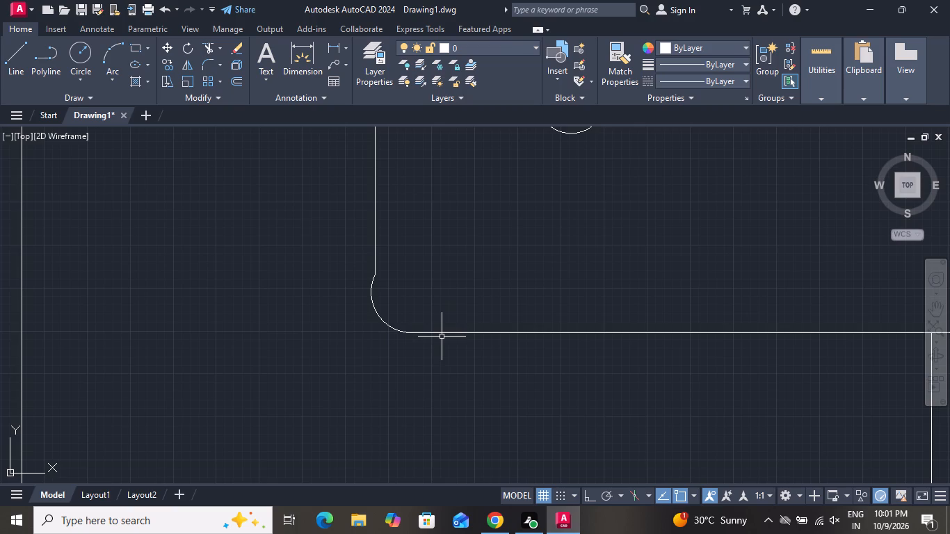
scroll(442, 337, down, 5)
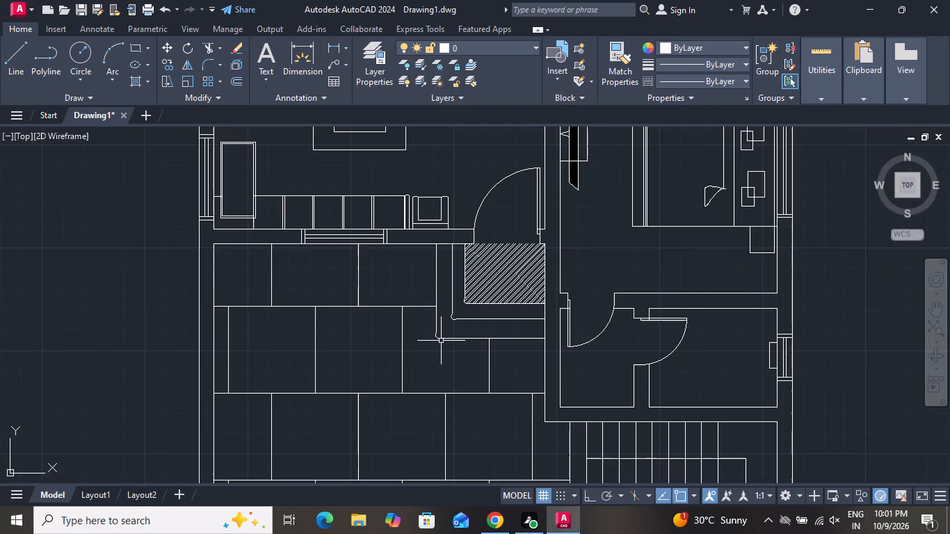
scroll(615, 353, down, 2)
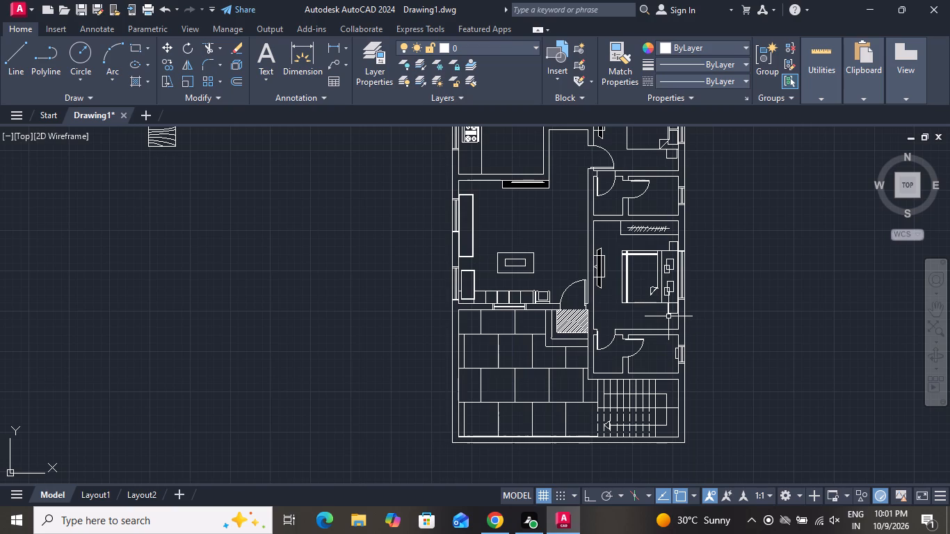
scroll(597, 269, down, 1)
middle_drag(548, 242, 580, 269)
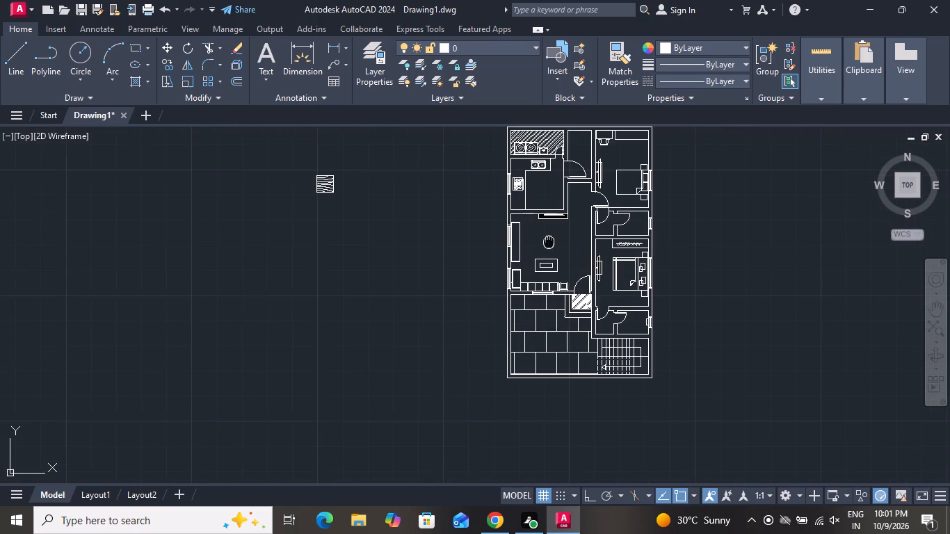
middle_drag(580, 269, 613, 301)
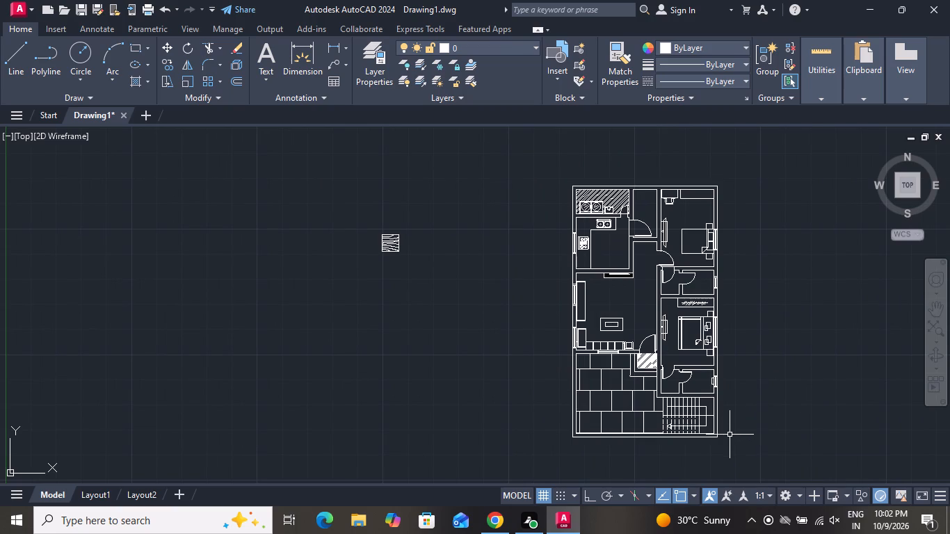
click(13, 54)
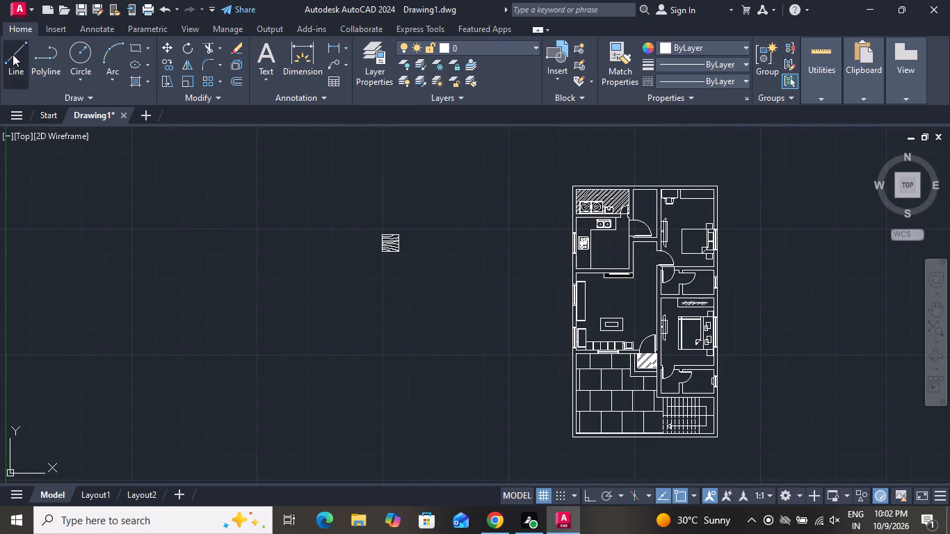
scroll(693, 426, up, 2)
scroll(698, 423, down, 1)
scroll(721, 411, up, 2)
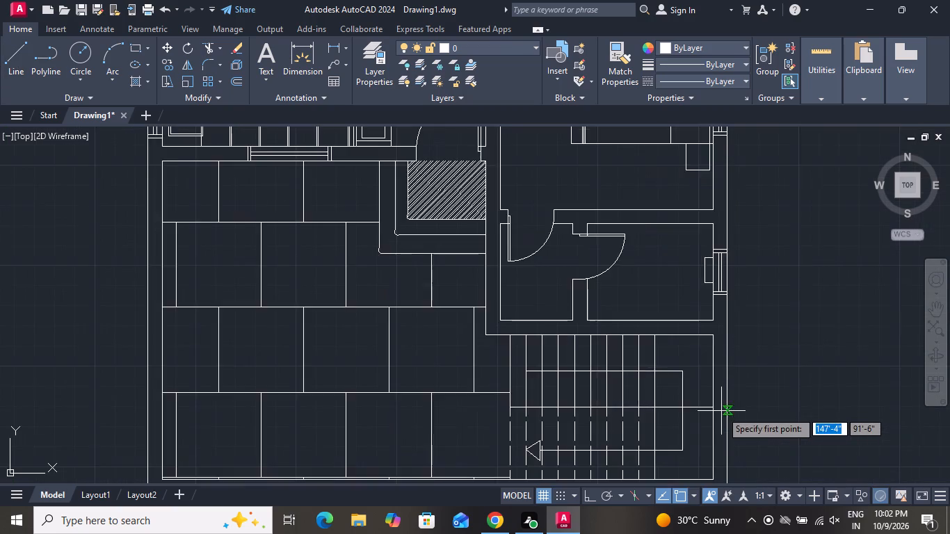
scroll(722, 411, up, 3)
click(668, 400)
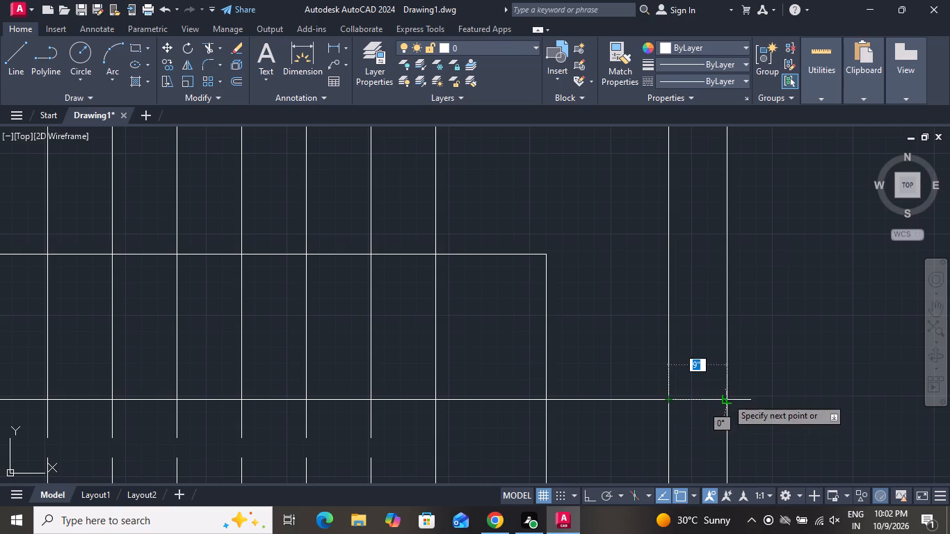
click(727, 398)
right_click(728, 398)
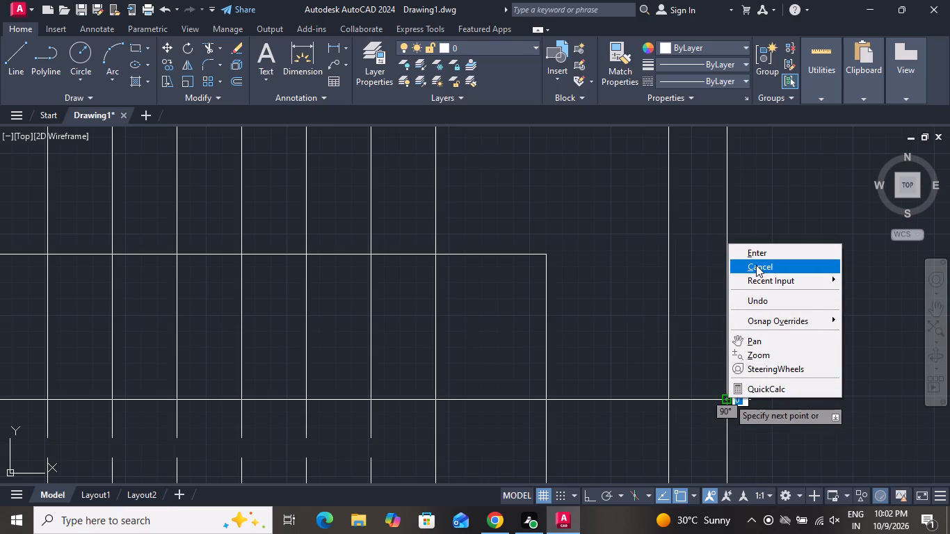
click(756, 263)
Offset the 9" wall line 2' to both sides to mark the ends of a window opening beside the staircase.
text(o 2')
key(Return)
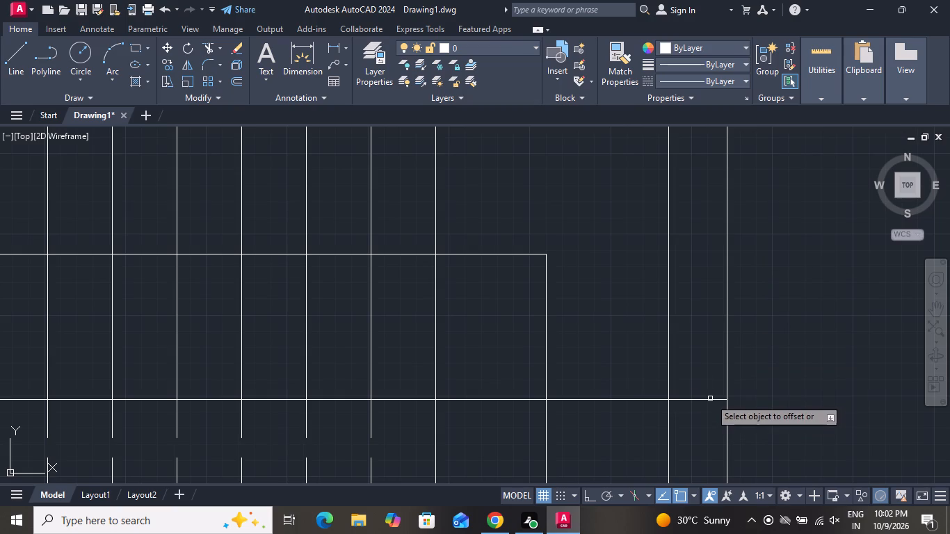
click(710, 398)
click(707, 323)
click(696, 399)
click(699, 434)
scroll(727, 330, down, 1)
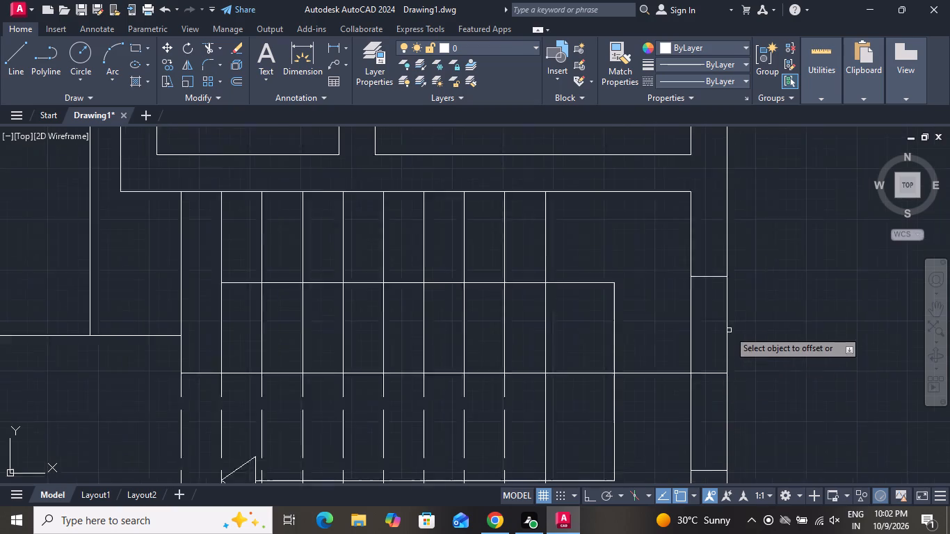
scroll(730, 330, down, 1)
key(Delete)
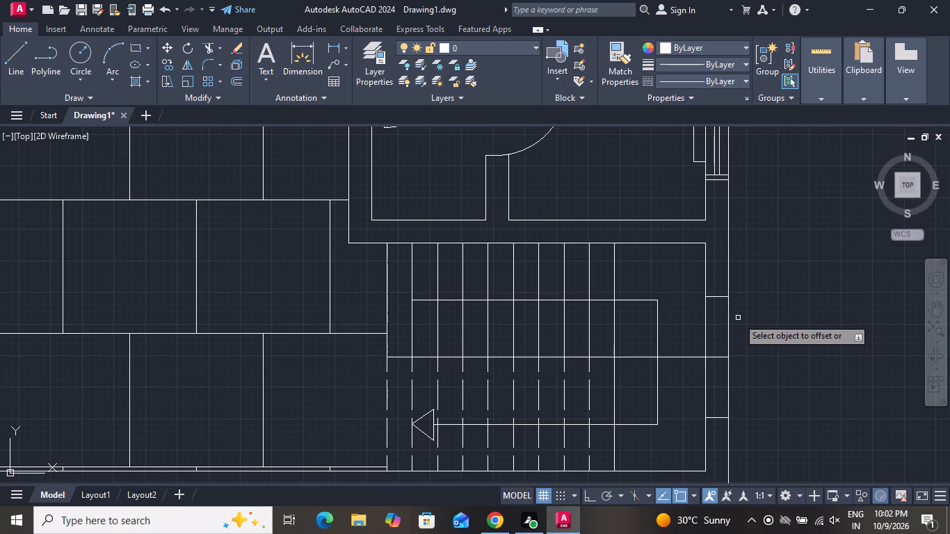
key(Escape)
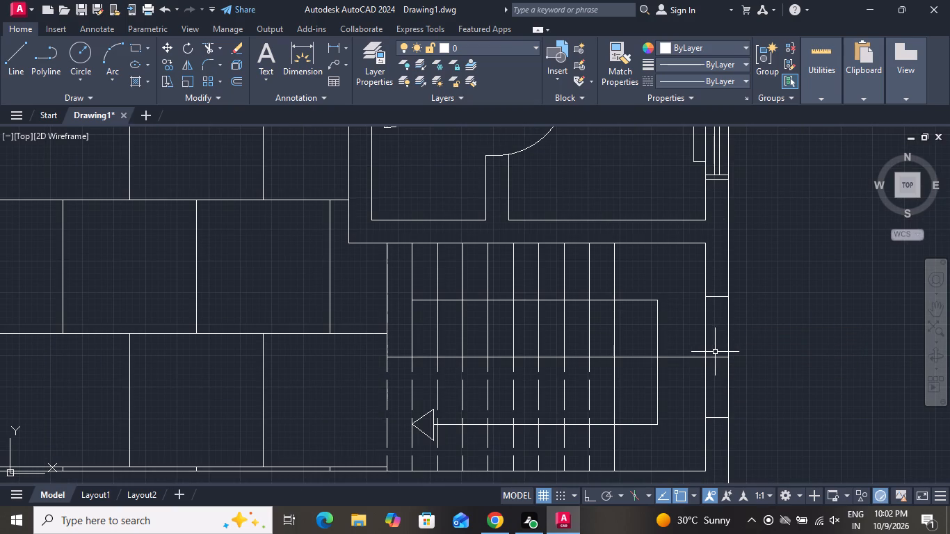
Offset both end lines of the staircase window opening 2" outward, away from the opening's centre.
key(o)
key(space)
key(2)
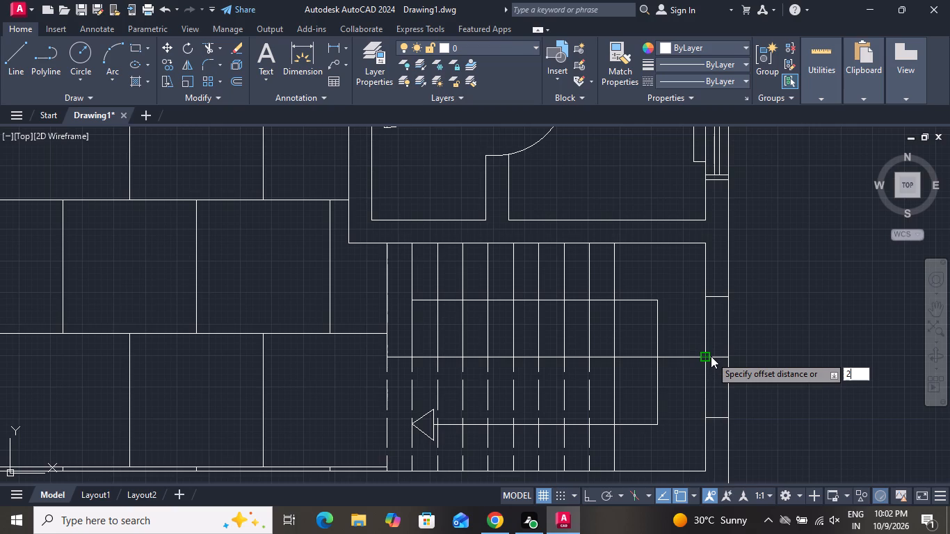
key(shift+quotedbl)
key(Return)
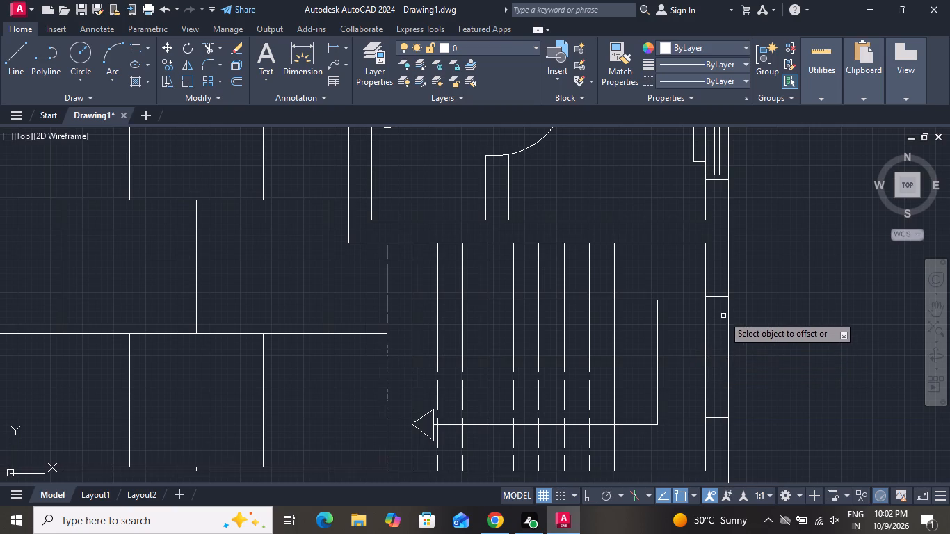
click(718, 298)
click(718, 284)
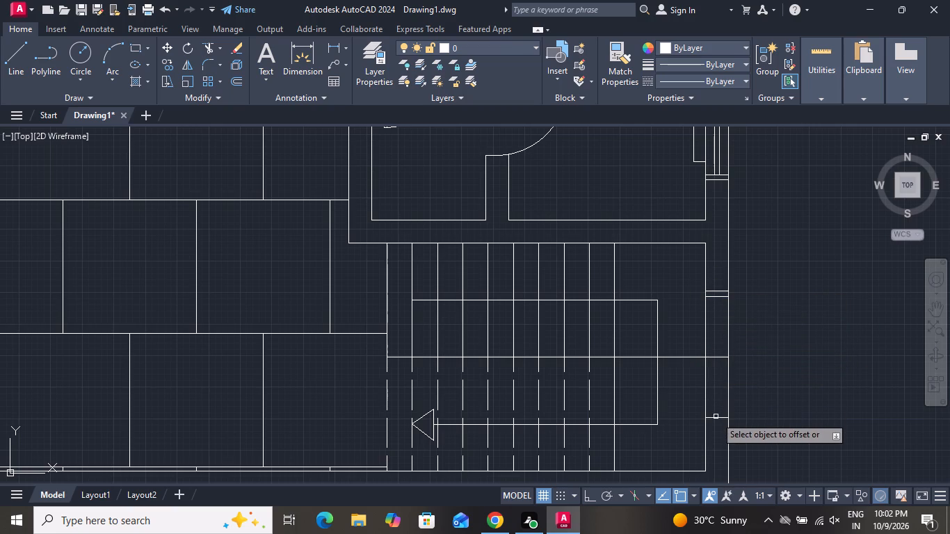
click(716, 416)
click(714, 446)
right_click(747, 391)
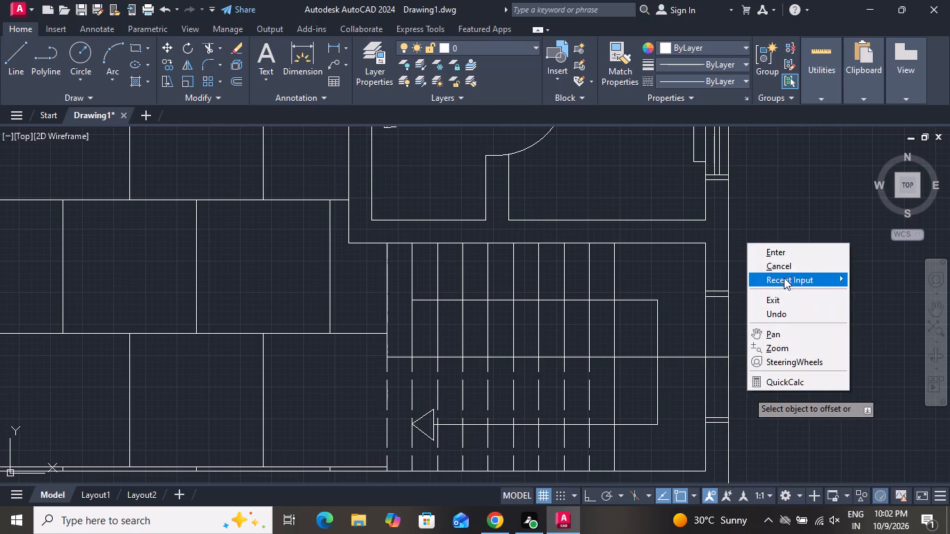
click(784, 265)
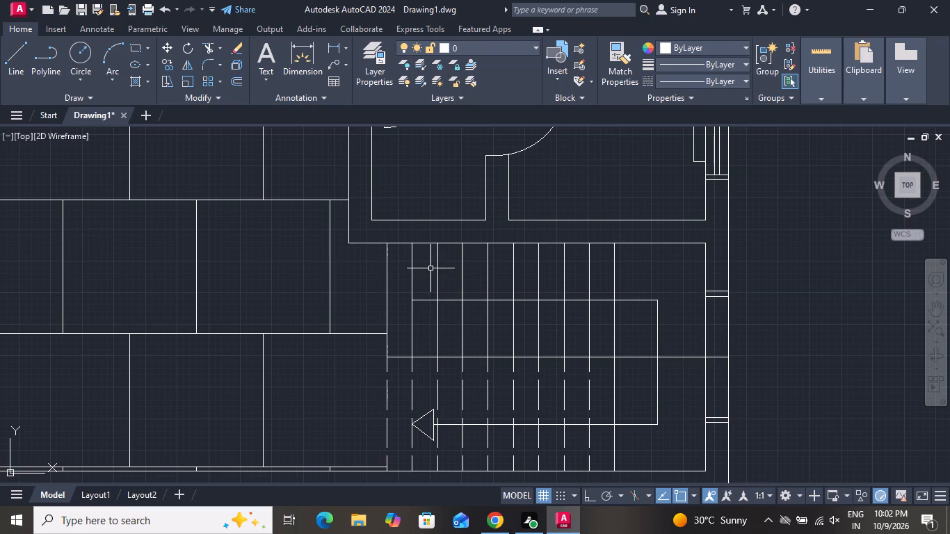
Trim the stair's middle line between the direction line's turn and the inner face of the outer wall.
key(t)
key(r)
key(space)
key(space)
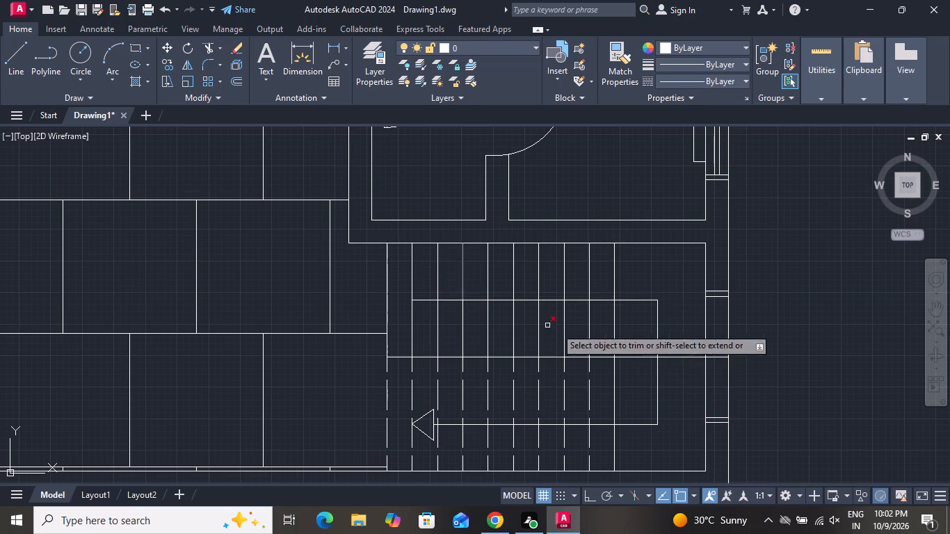
click(674, 346)
click(675, 397)
right_click(679, 383)
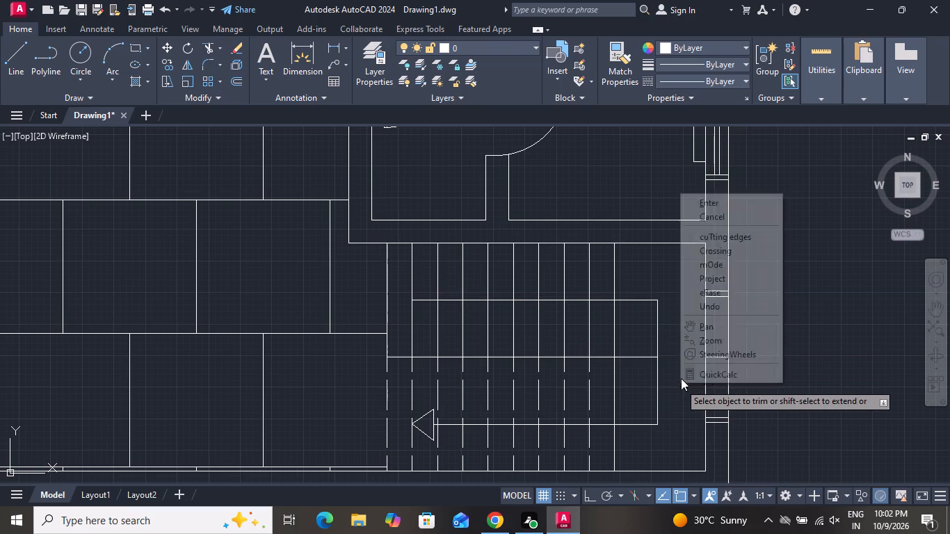
click(707, 215)
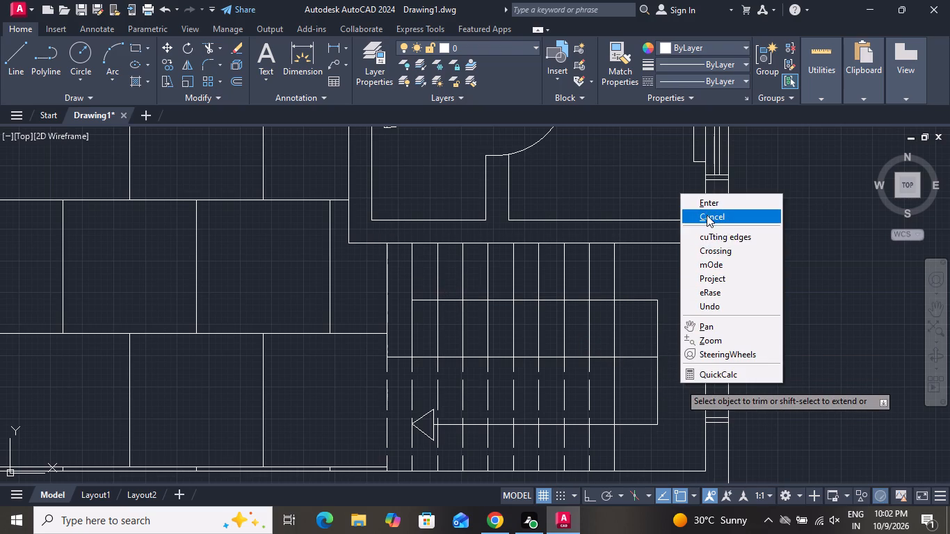
Draw a line along the middle of the wall thickness, joining the midpoints of the window opening's inner end lines.
click(6, 58)
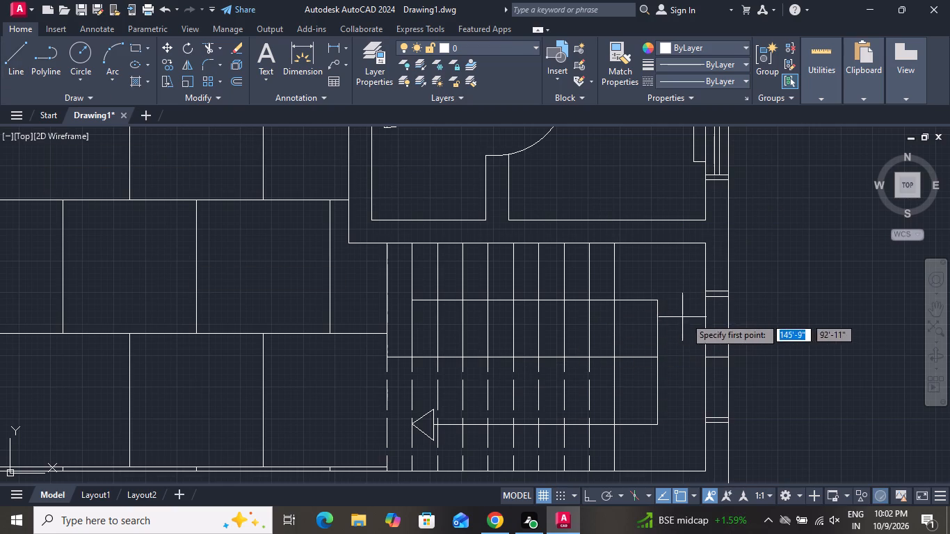
click(715, 298)
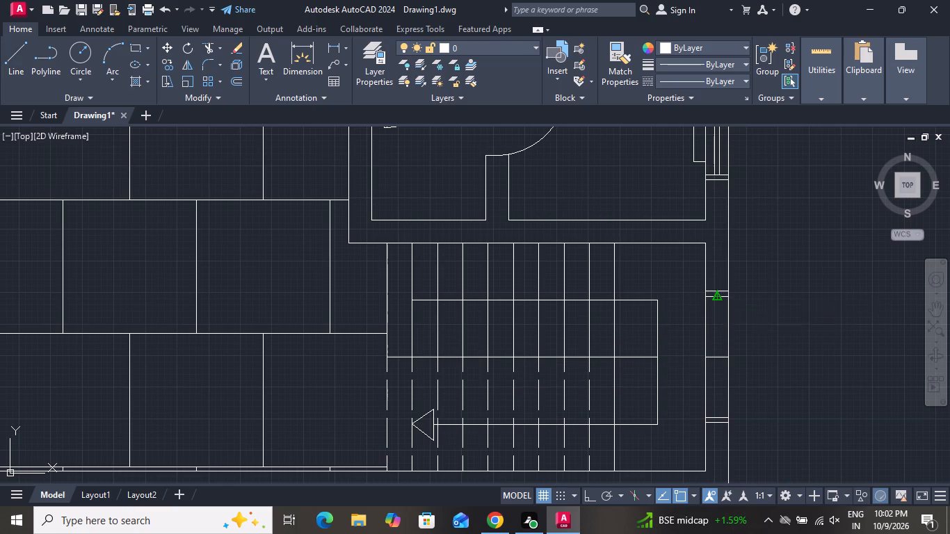
click(715, 417)
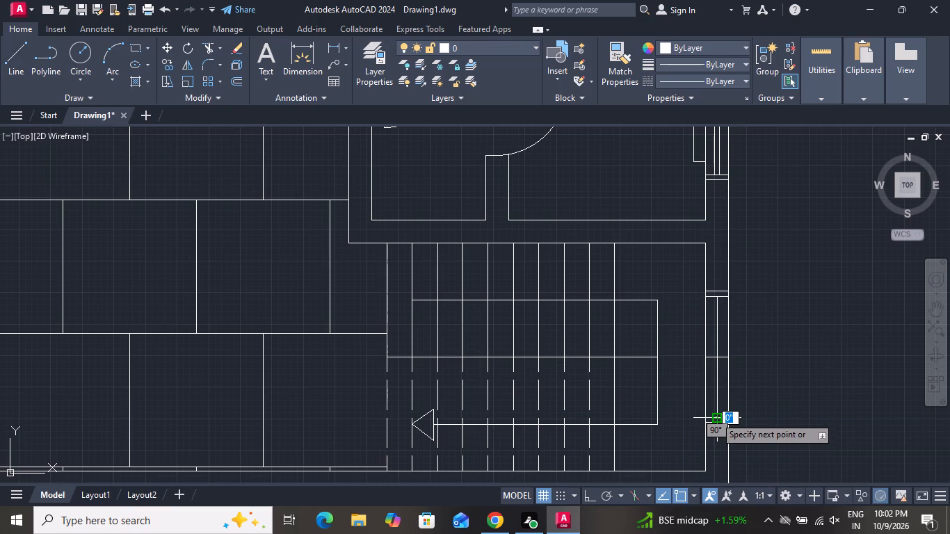
right_click(715, 416)
click(767, 270)
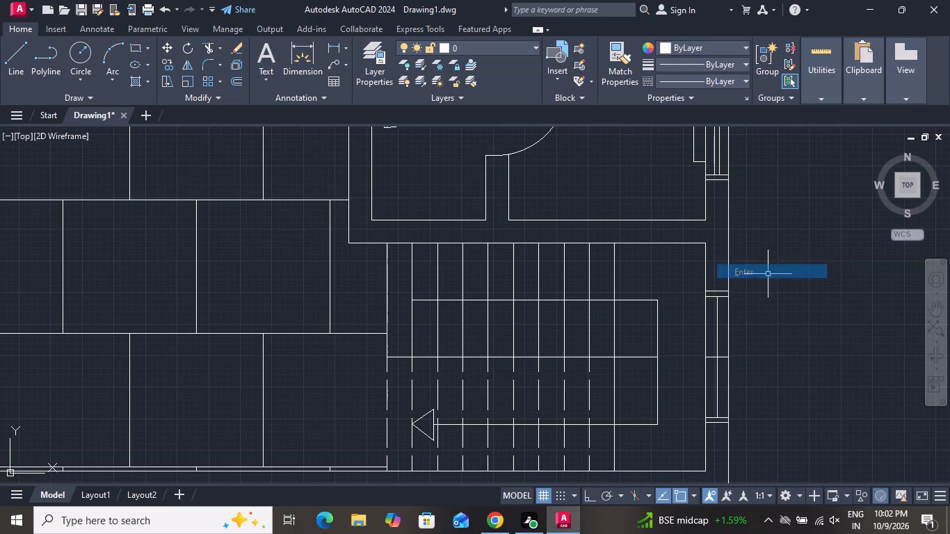
Offset the staircase window's middle line 1" to both sides.
key(o)
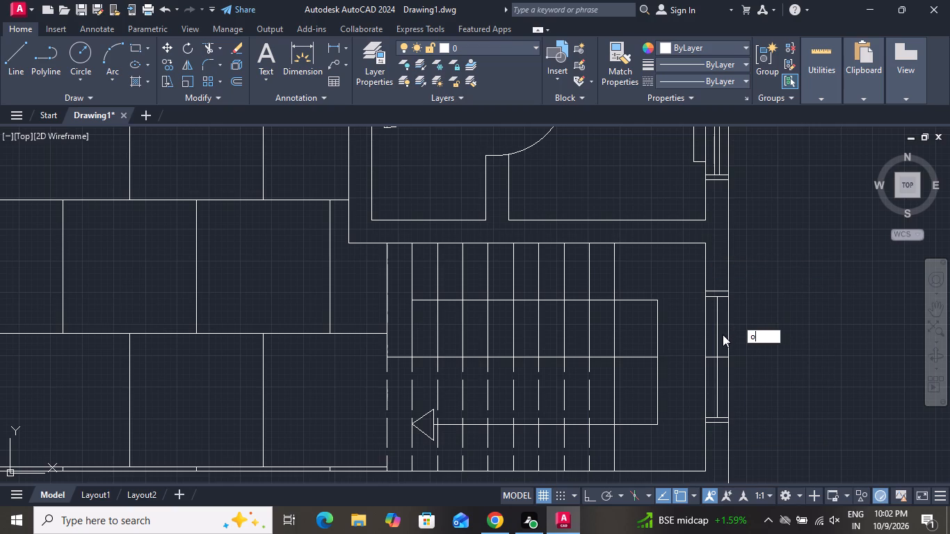
key(space)
key(1)
key(shift+quotedbl)
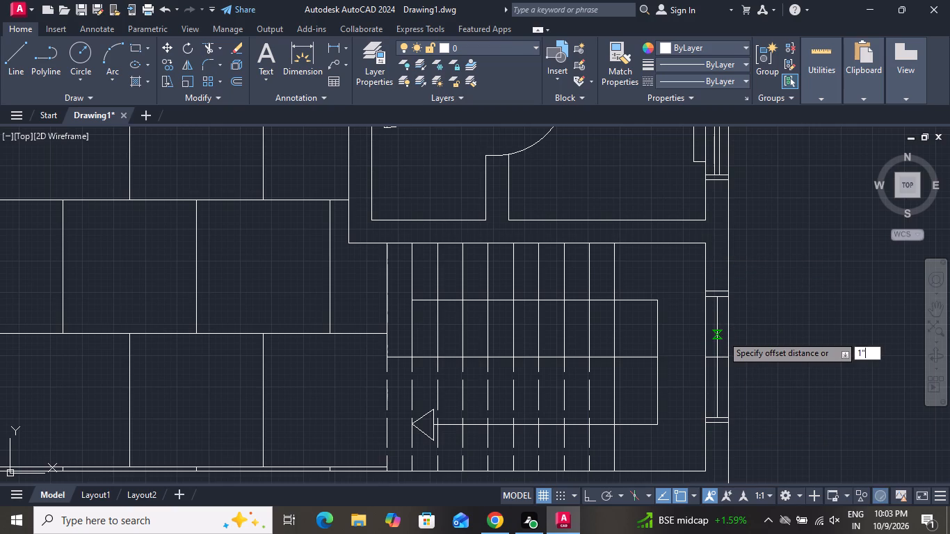
key(Return)
click(716, 333)
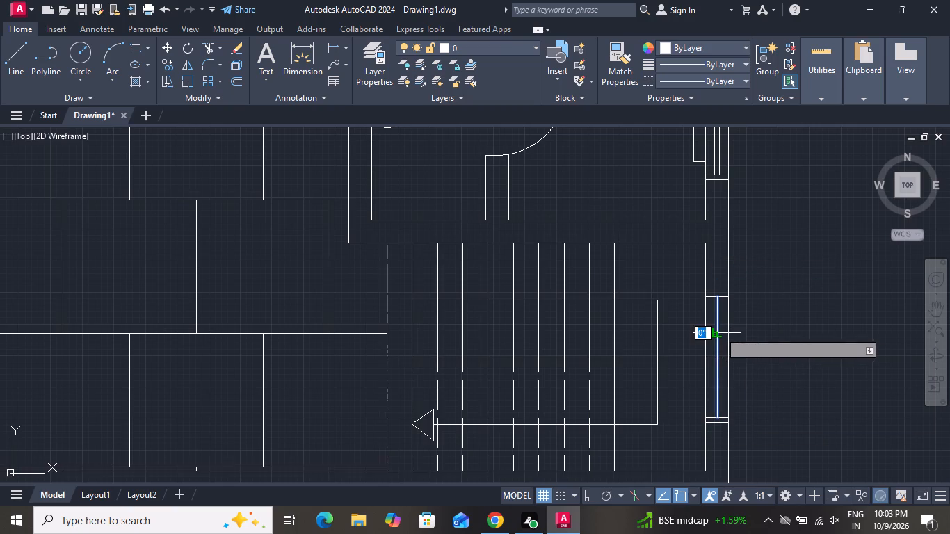
click(722, 330)
scroll(714, 333, up, 4)
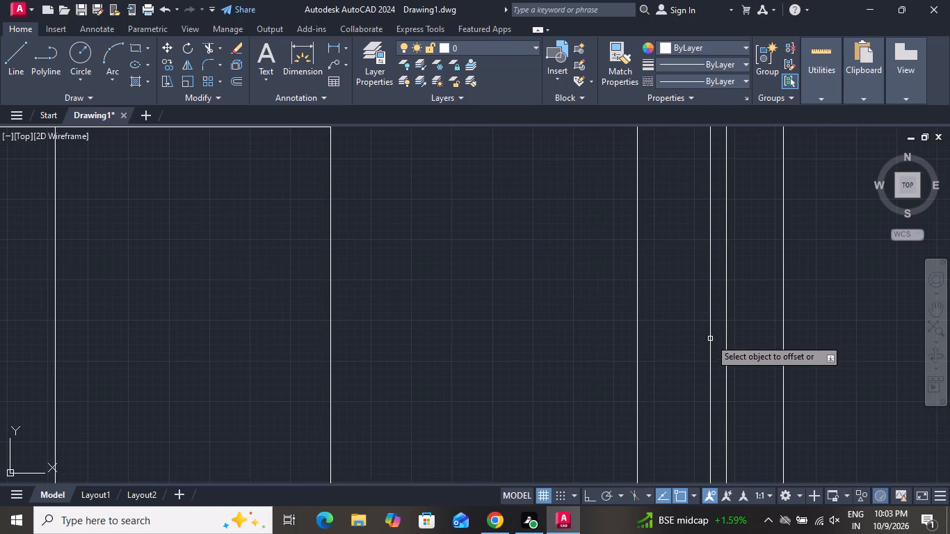
click(709, 337)
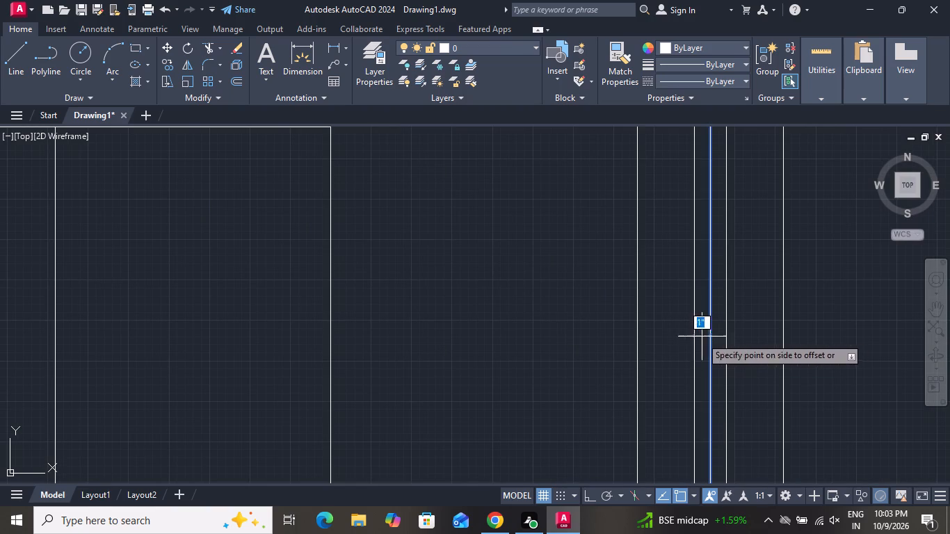
click(699, 339)
right_click(686, 341)
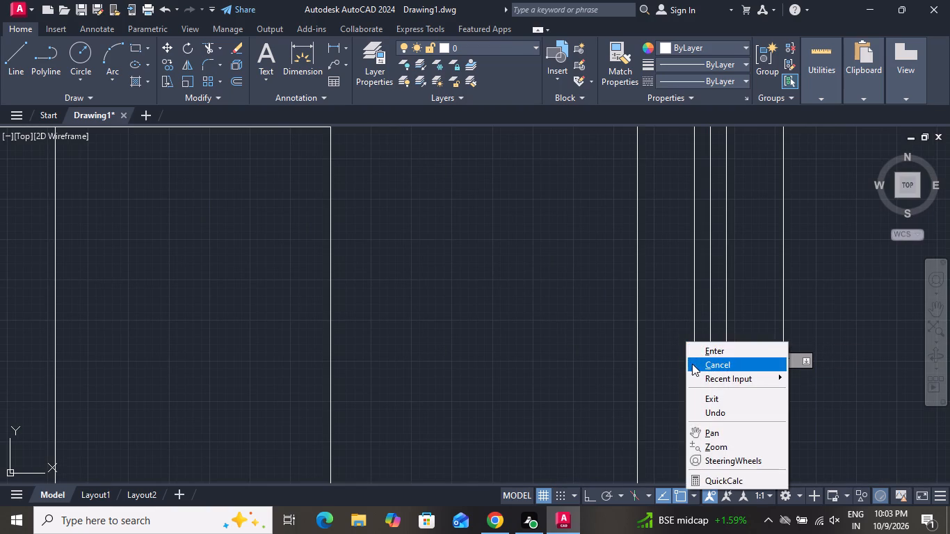
click(692, 364)
Delete the staircase window's original middle line and the short wall line crossing the opening, leaving the two offset lines.
scroll(734, 331, down, 1)
scroll(716, 451, up, 4)
click(722, 309)
click(669, 384)
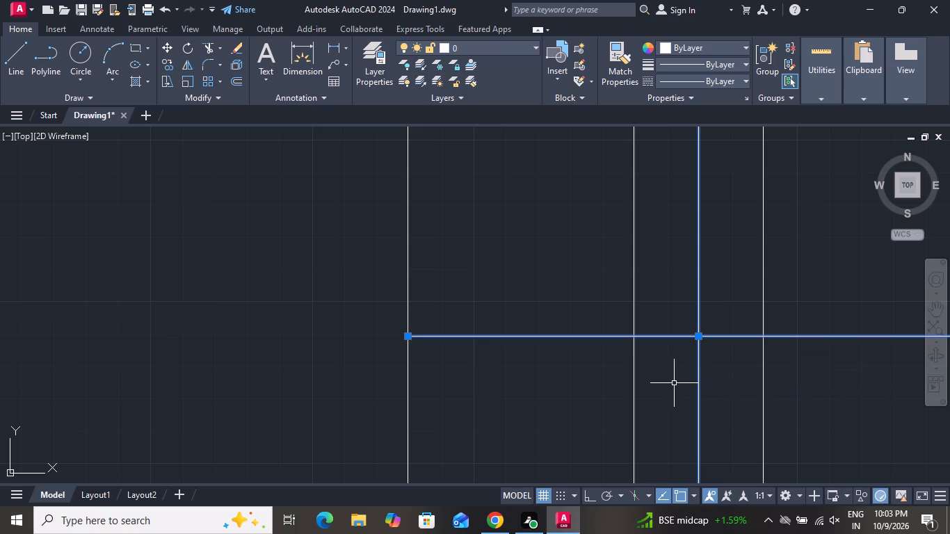
key(Delete)
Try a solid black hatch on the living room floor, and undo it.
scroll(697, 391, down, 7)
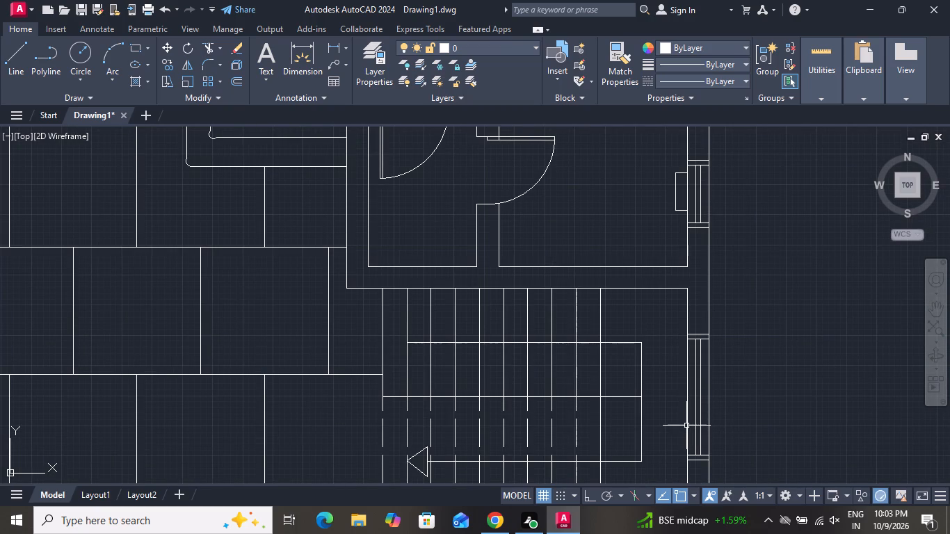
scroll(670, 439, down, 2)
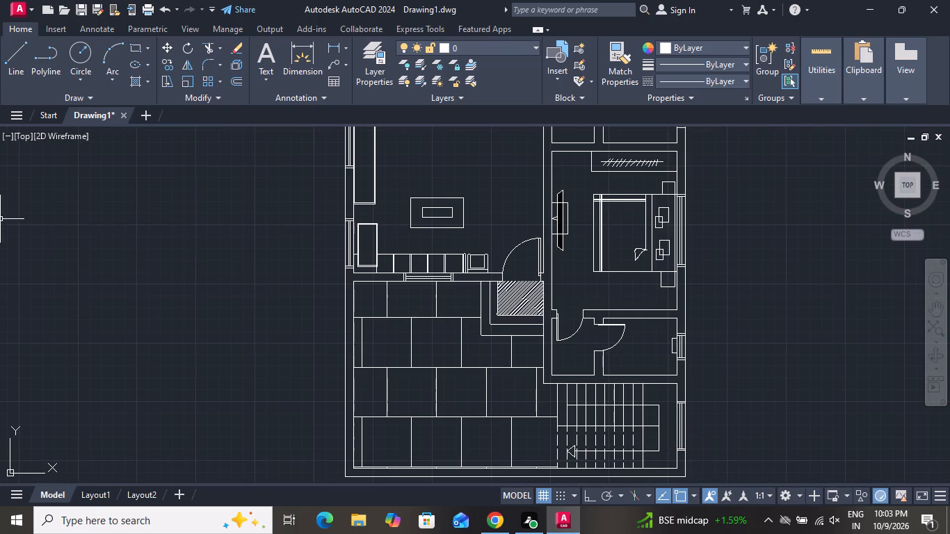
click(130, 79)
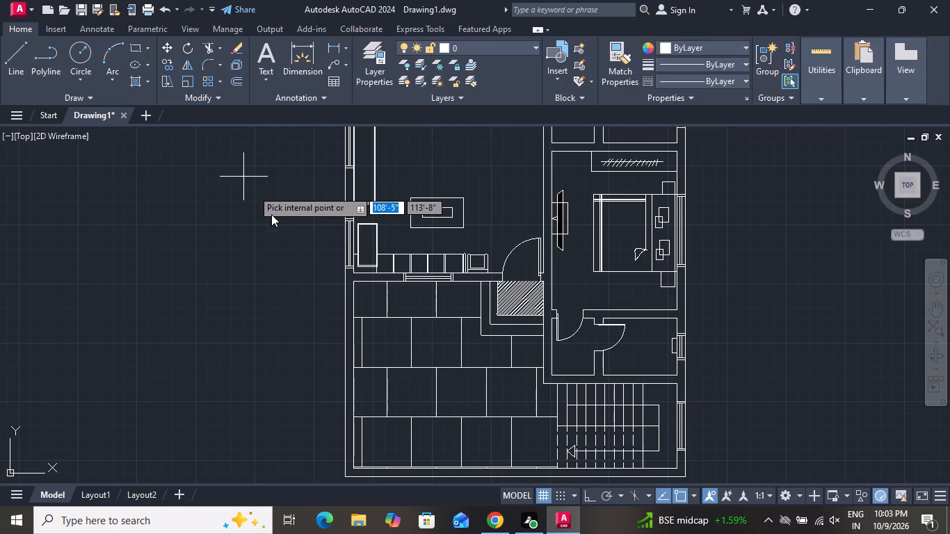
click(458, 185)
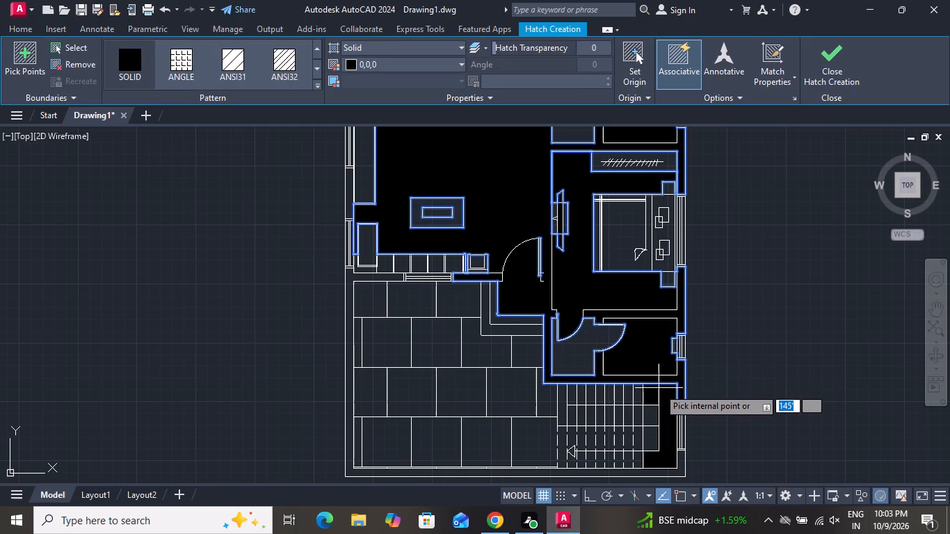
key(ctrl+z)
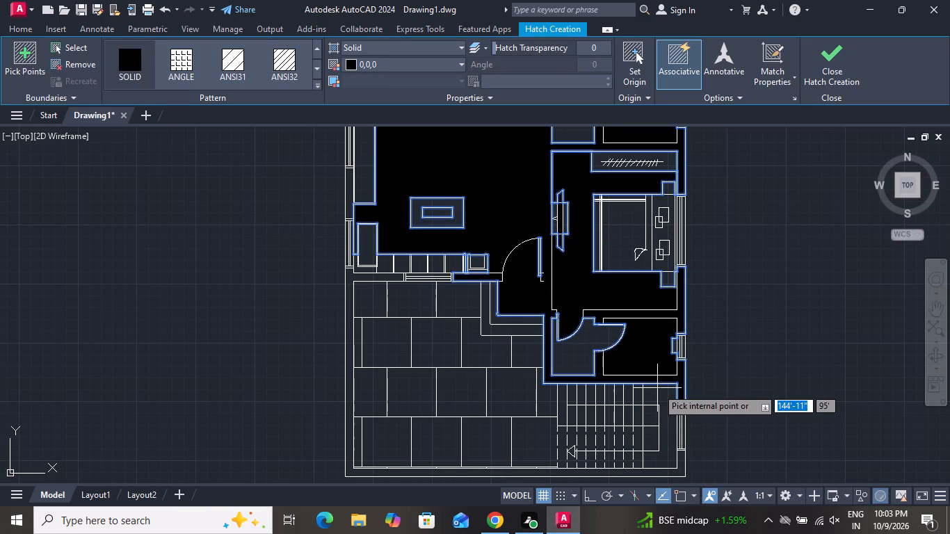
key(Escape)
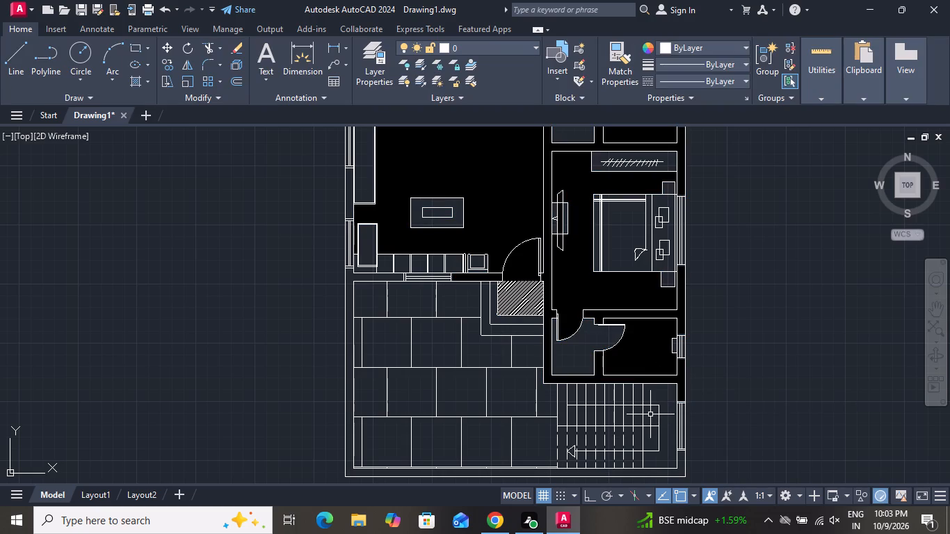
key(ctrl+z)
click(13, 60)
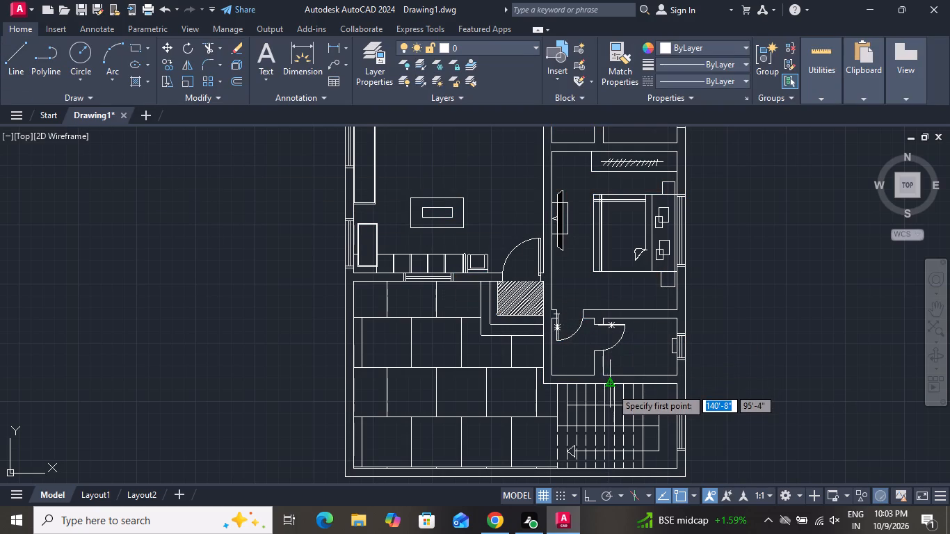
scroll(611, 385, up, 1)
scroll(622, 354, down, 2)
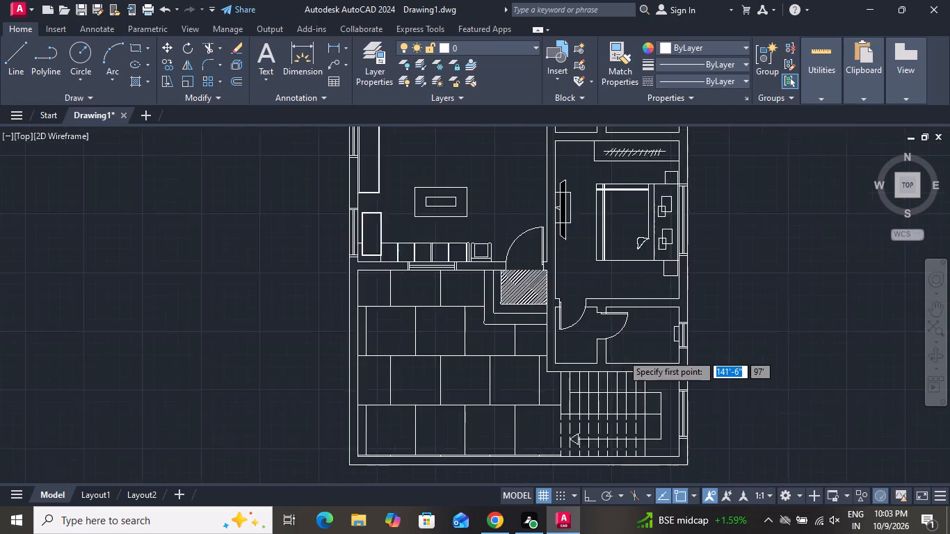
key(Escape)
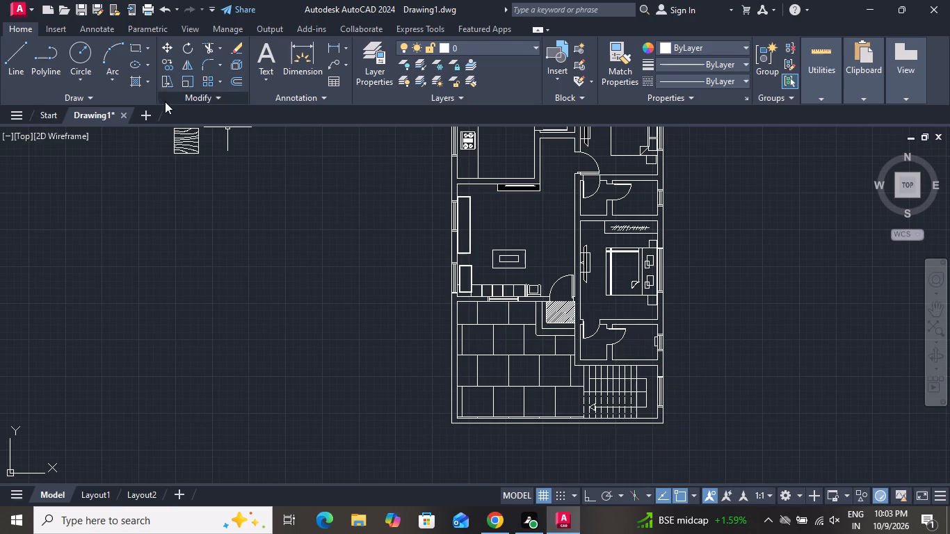
Hatch the floors of the living room, the bedroom nearer the staircase, and its bathroom and small lobby with a SOLID pattern.
click(137, 81)
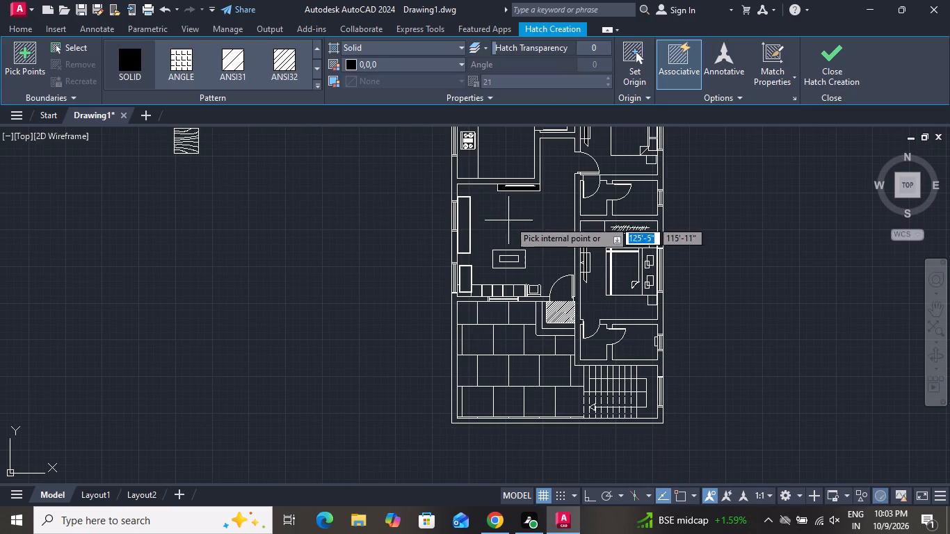
click(516, 220)
click(605, 309)
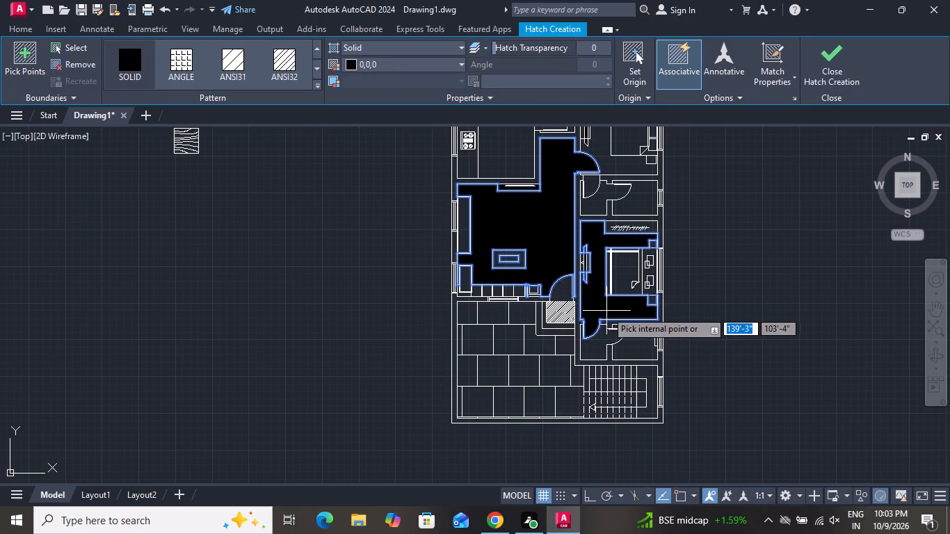
click(642, 351)
click(598, 352)
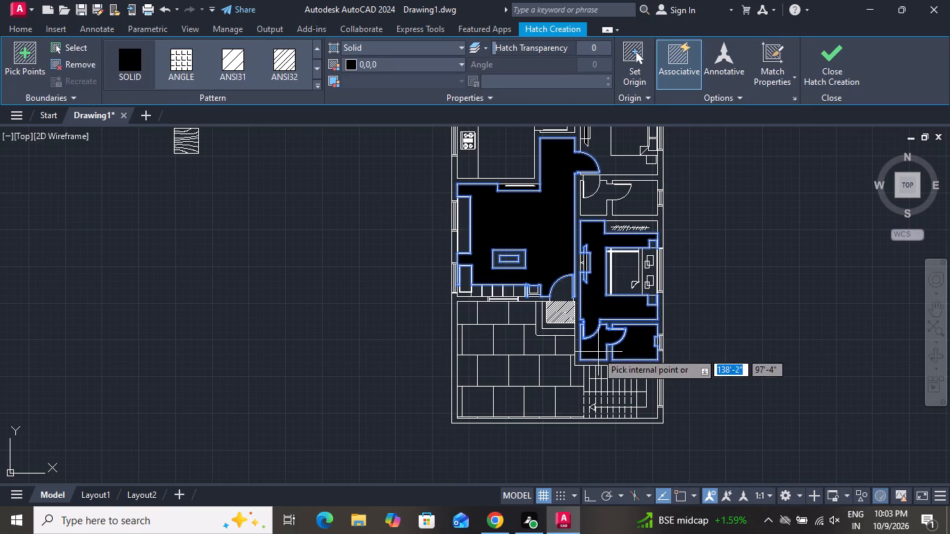
Add the other bedroom, the room beside the kitchen, the kitchen floor, the second bathroom with its lobby, and door swings to the hatch.
scroll(615, 394, down, 1)
scroll(603, 202, up, 1)
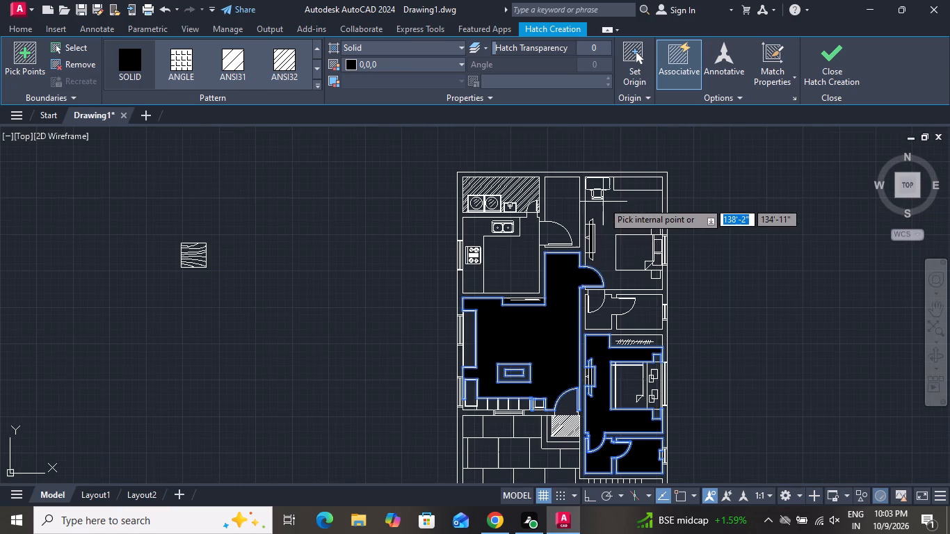
click(611, 208)
click(561, 202)
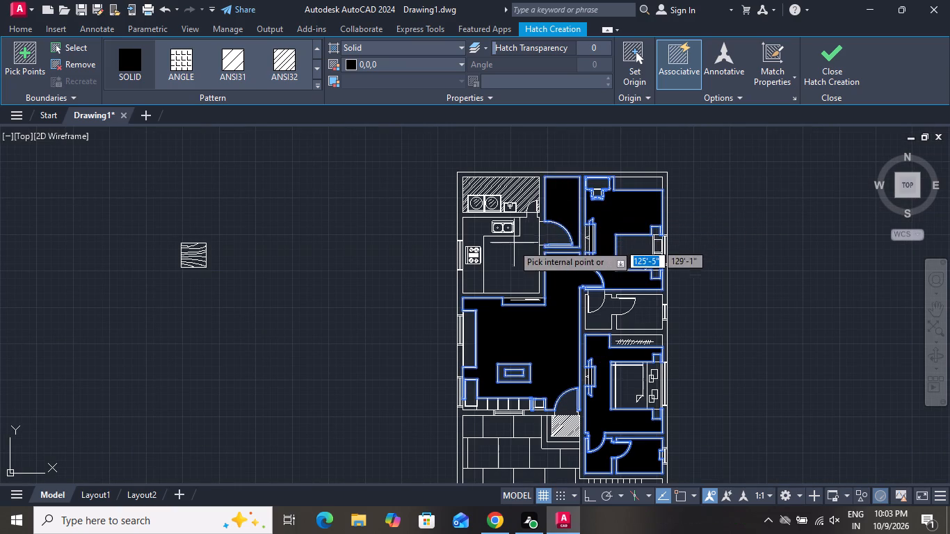
click(511, 247)
click(643, 315)
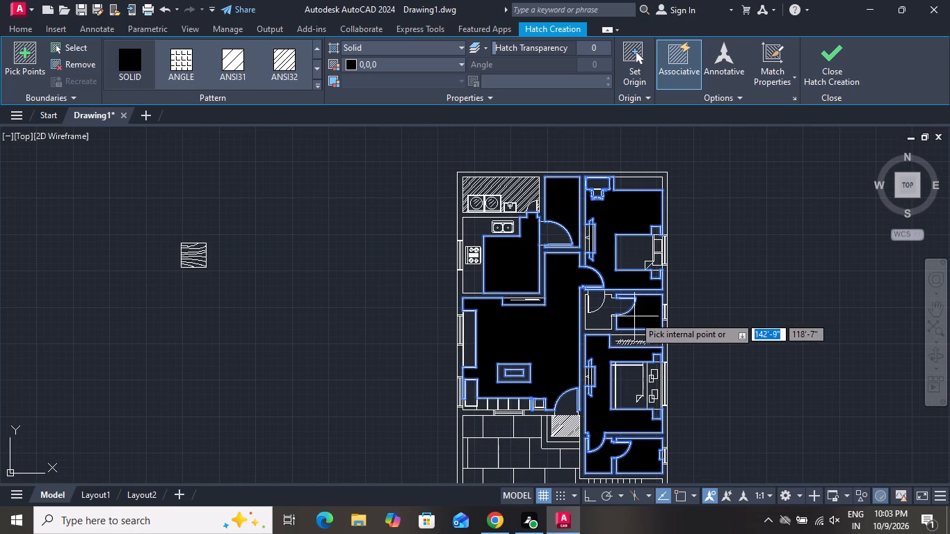
click(600, 320)
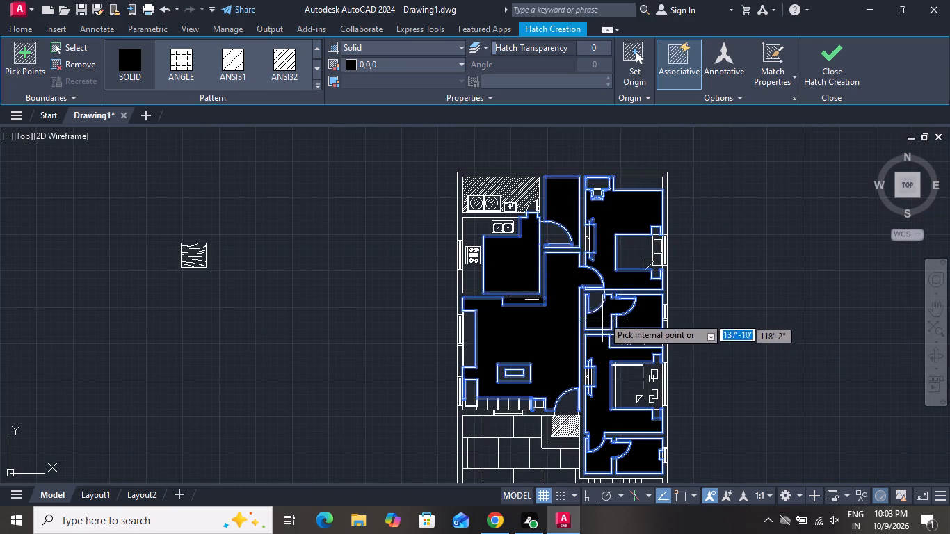
click(597, 303)
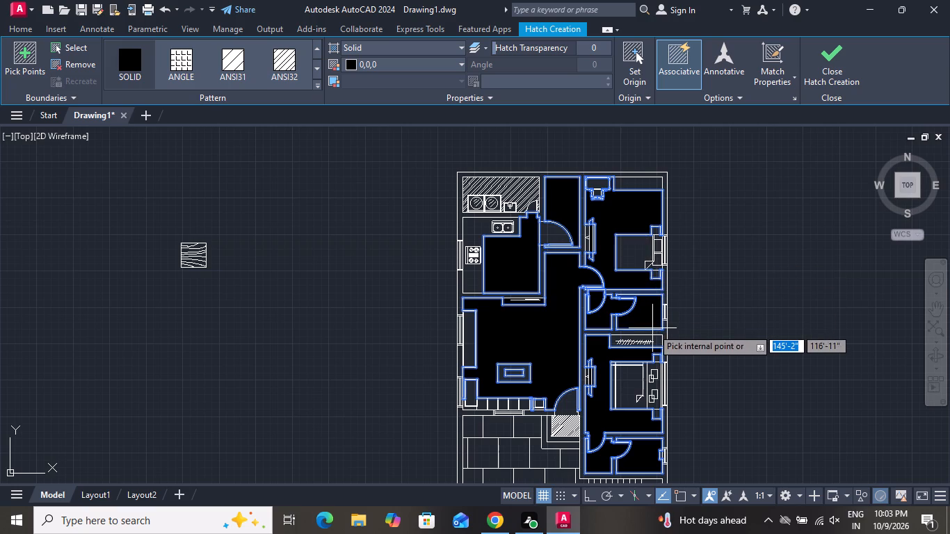
click(560, 238)
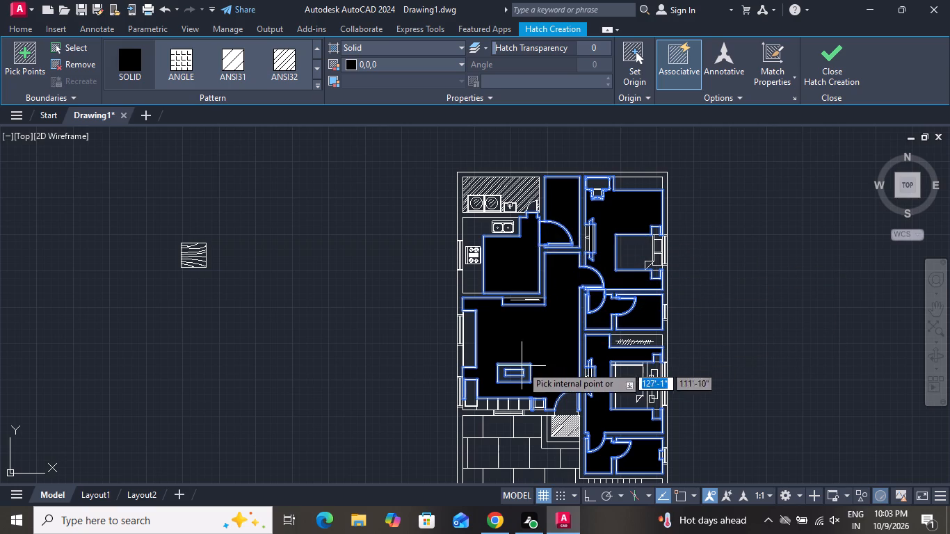
scroll(606, 268, up, 2)
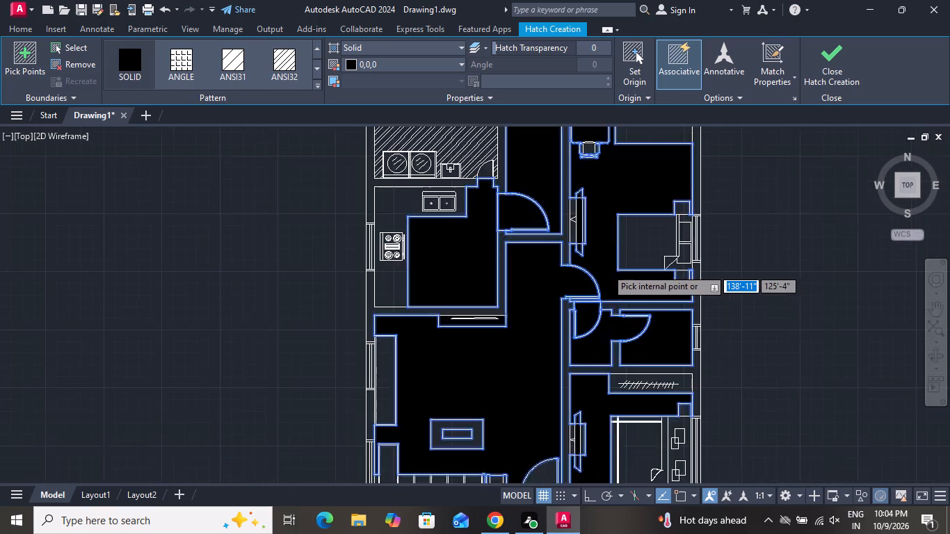
Set the floor hatch colour to index colour 8 and finish the hatch.
click(362, 67)
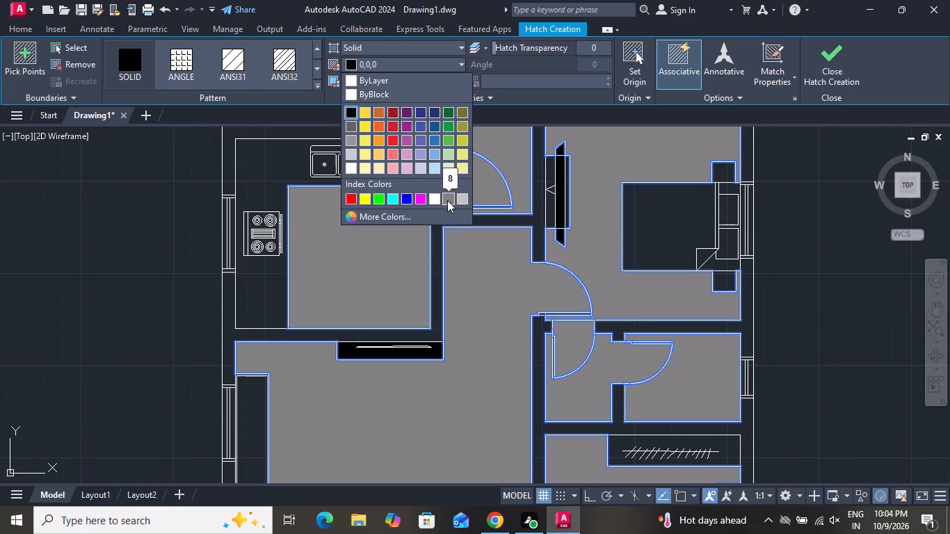
click(447, 200)
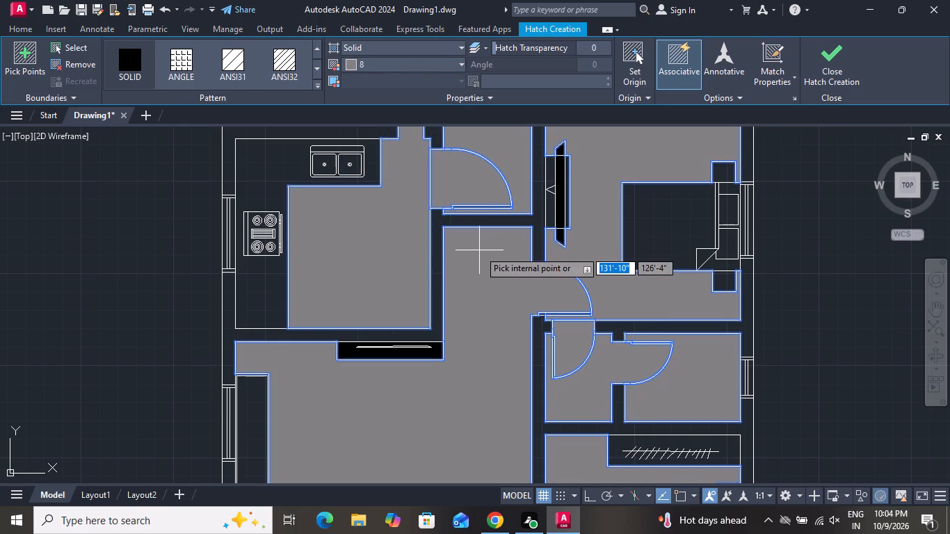
key(Escape)
Change the floor hatch colour to the lavender shade 152,152,204.
scroll(488, 249, down, 4)
scroll(550, 302, up, 2)
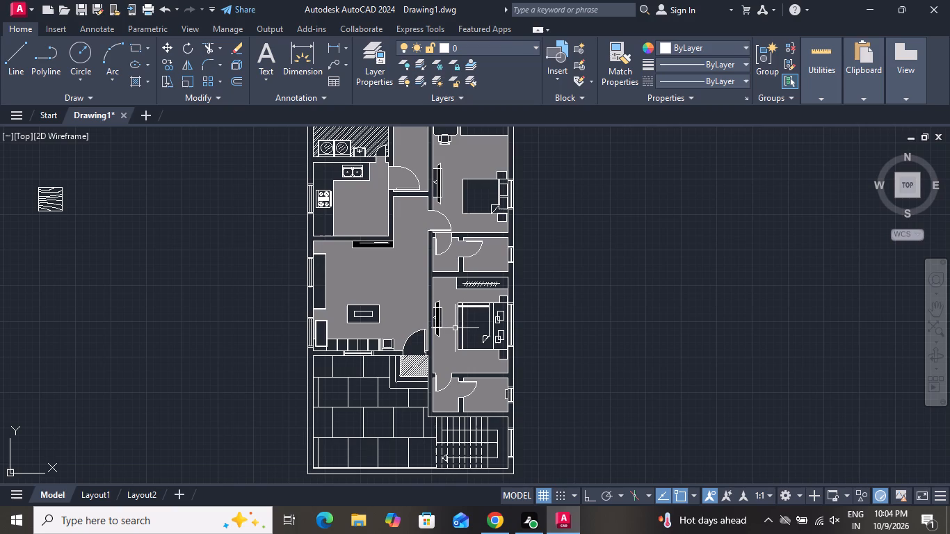
scroll(458, 341, down, 1)
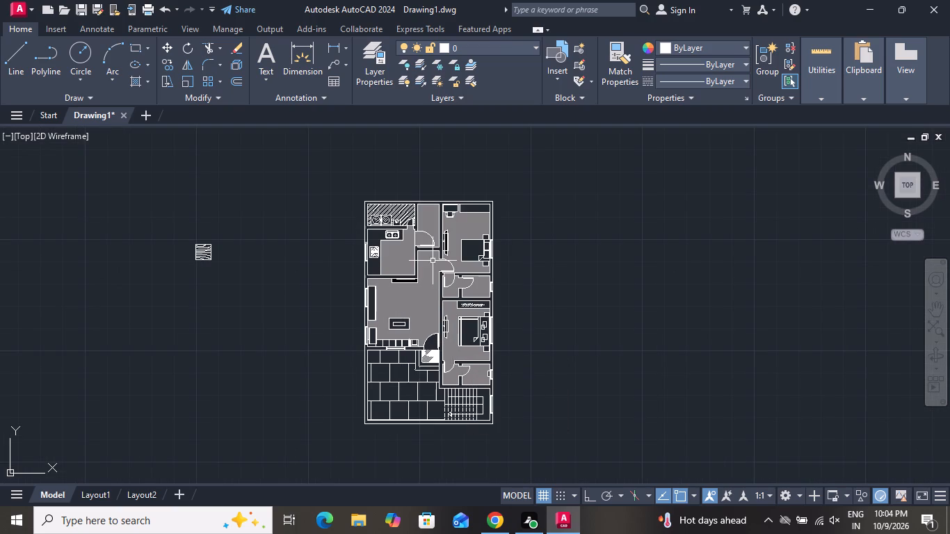
scroll(434, 259, up, 2)
scroll(434, 259, down, 1)
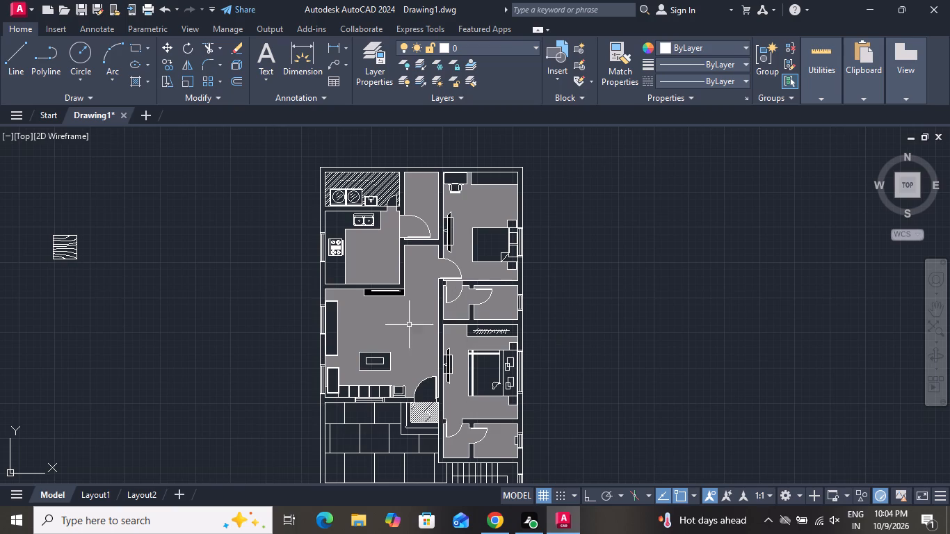
click(377, 318)
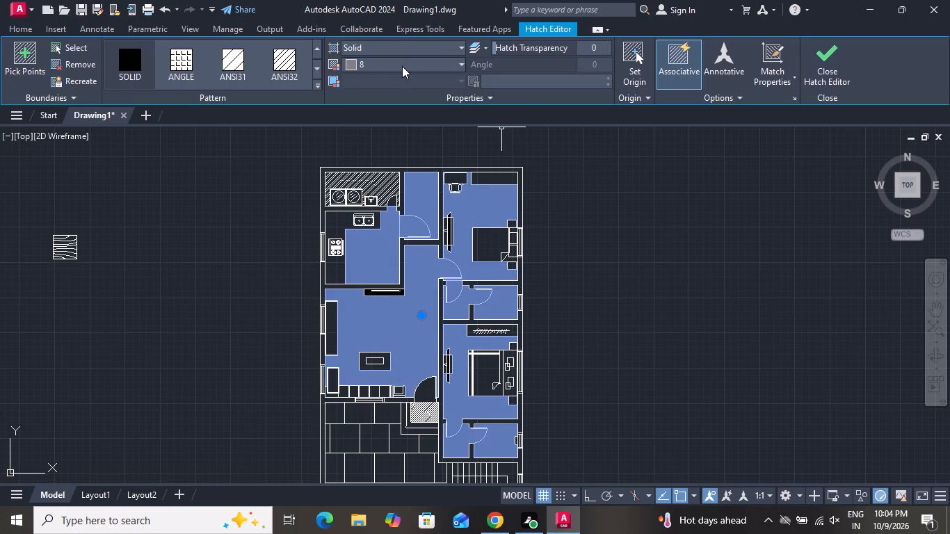
click(400, 64)
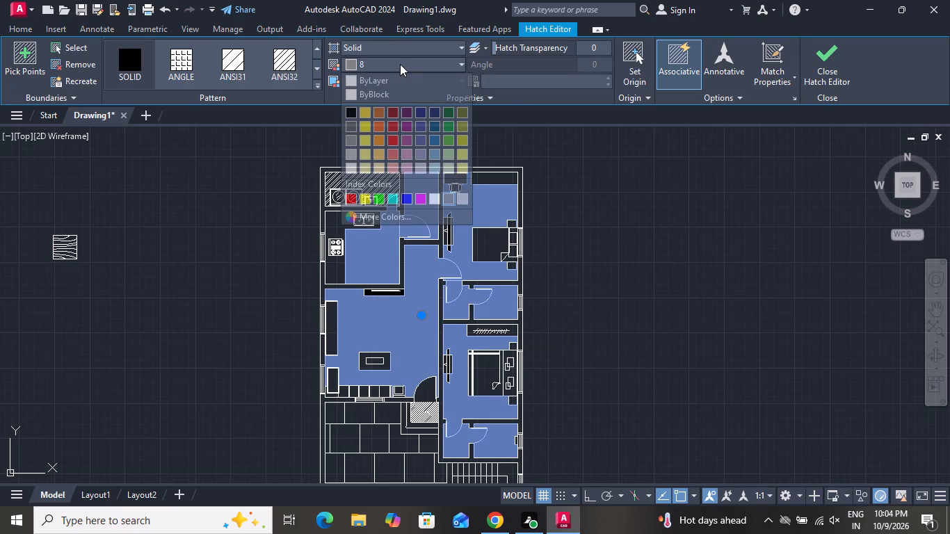
click(423, 159)
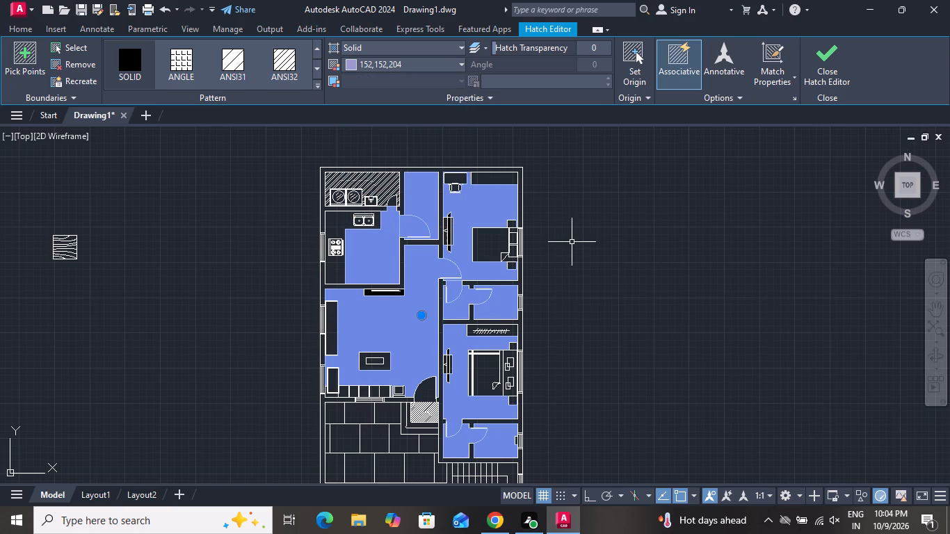
key(Escape)
scroll(570, 252, down, 1)
scroll(464, 212, up, 1)
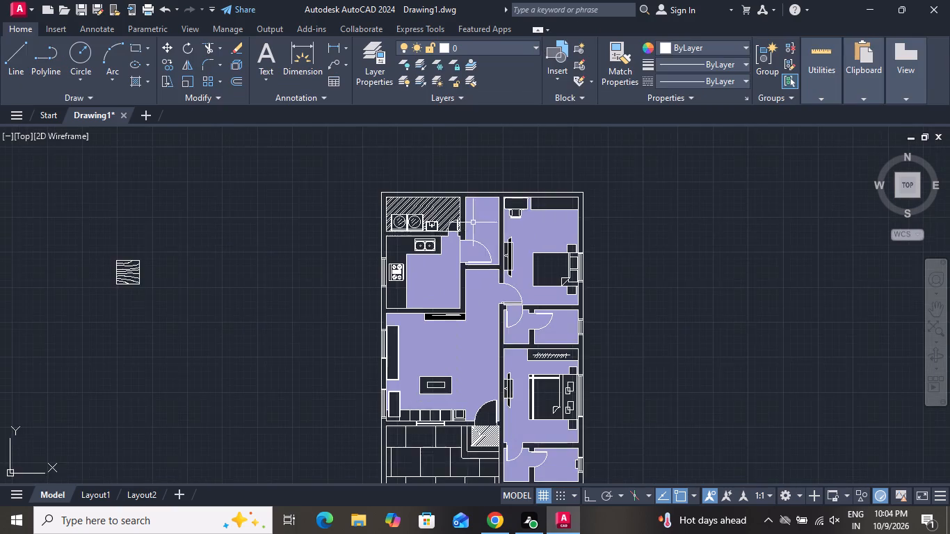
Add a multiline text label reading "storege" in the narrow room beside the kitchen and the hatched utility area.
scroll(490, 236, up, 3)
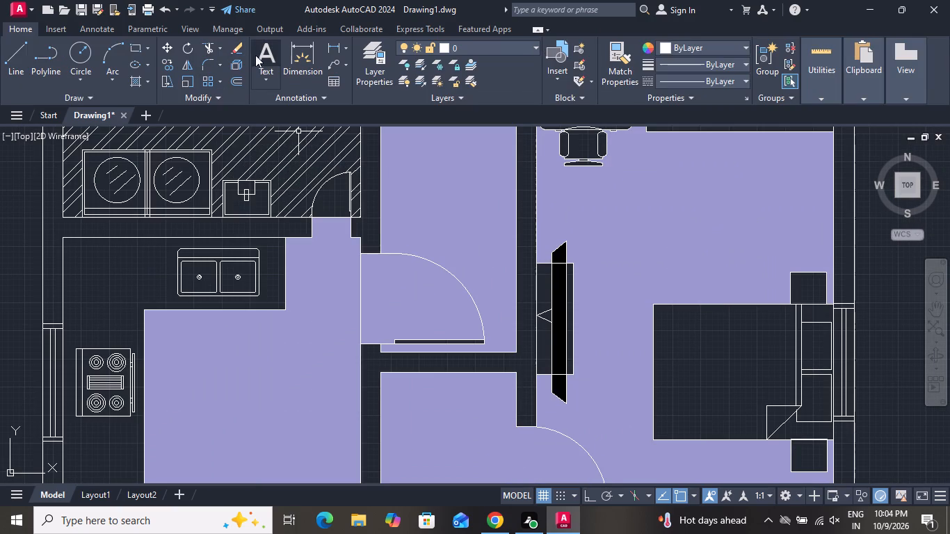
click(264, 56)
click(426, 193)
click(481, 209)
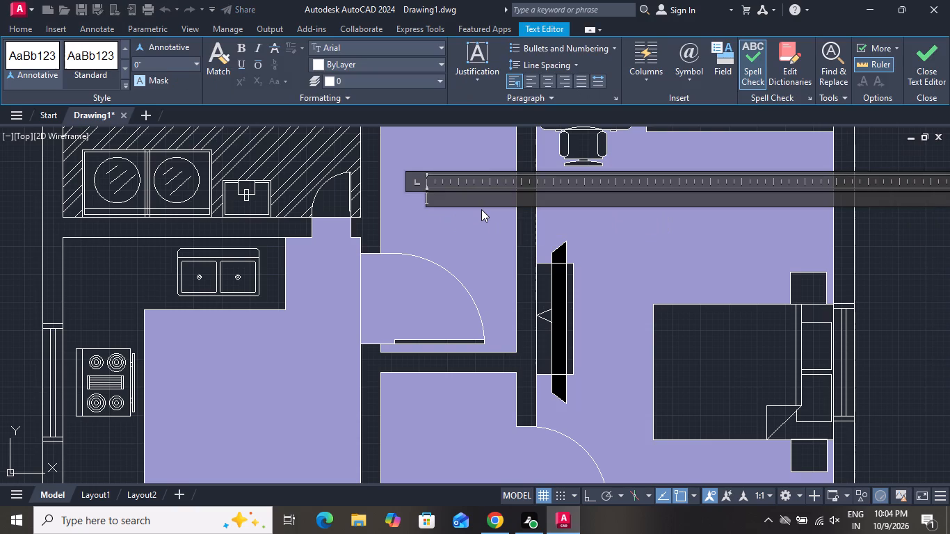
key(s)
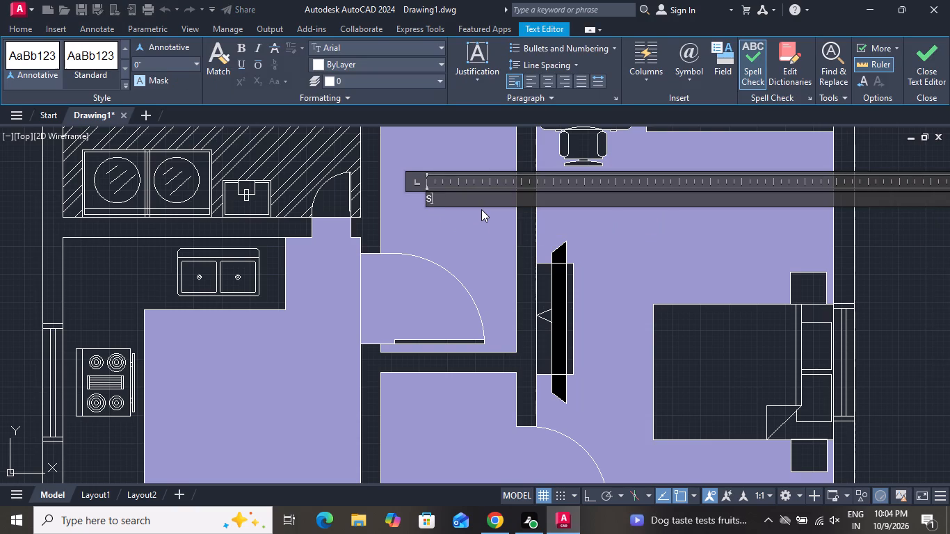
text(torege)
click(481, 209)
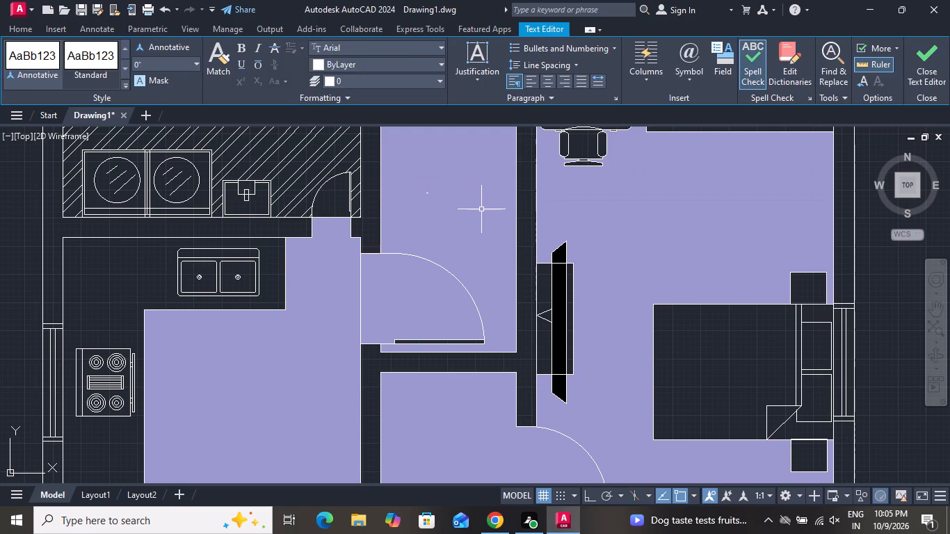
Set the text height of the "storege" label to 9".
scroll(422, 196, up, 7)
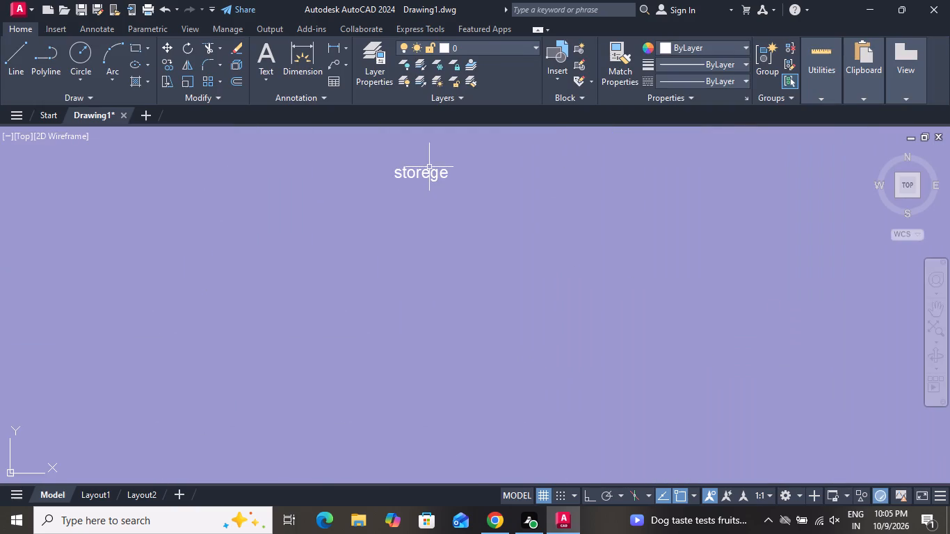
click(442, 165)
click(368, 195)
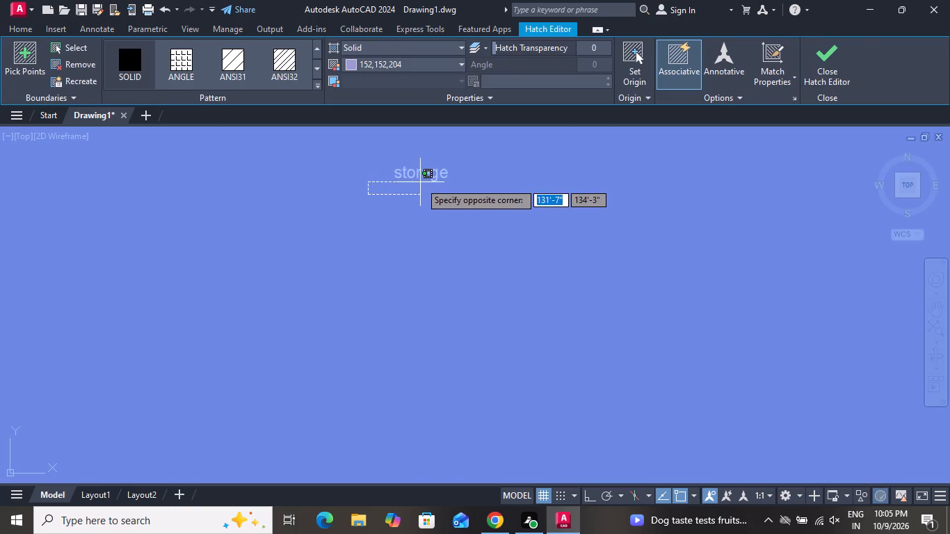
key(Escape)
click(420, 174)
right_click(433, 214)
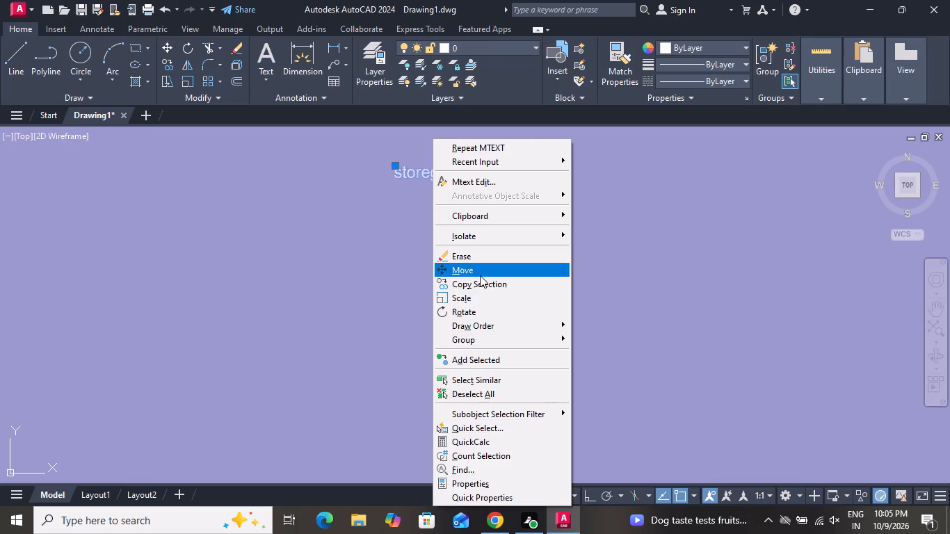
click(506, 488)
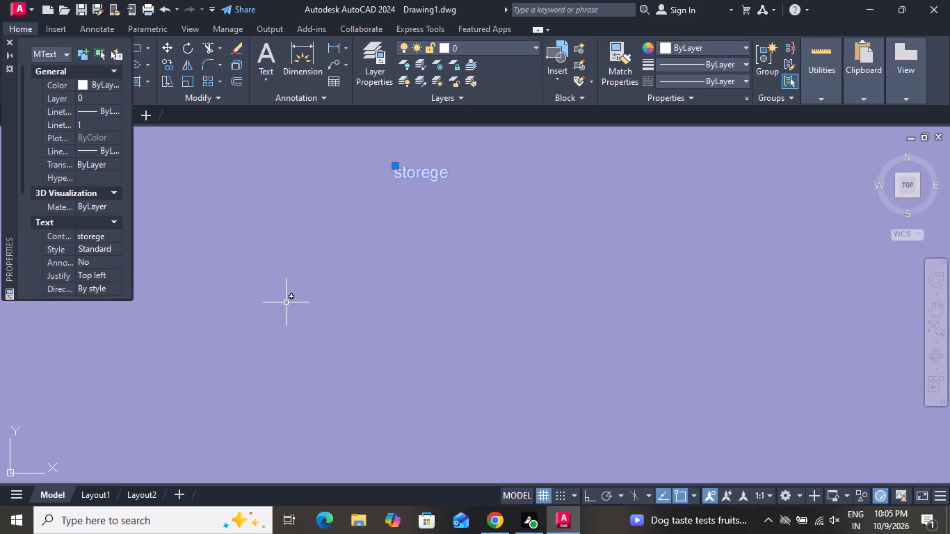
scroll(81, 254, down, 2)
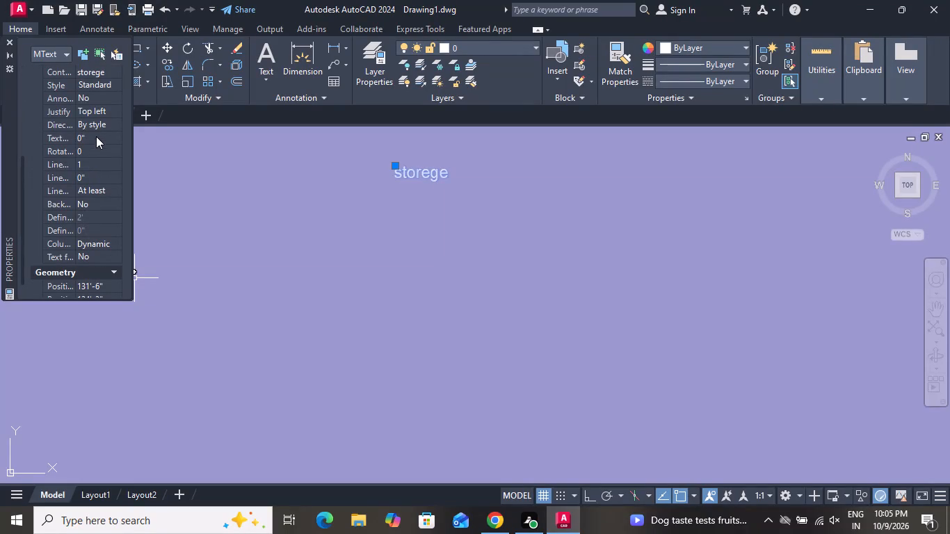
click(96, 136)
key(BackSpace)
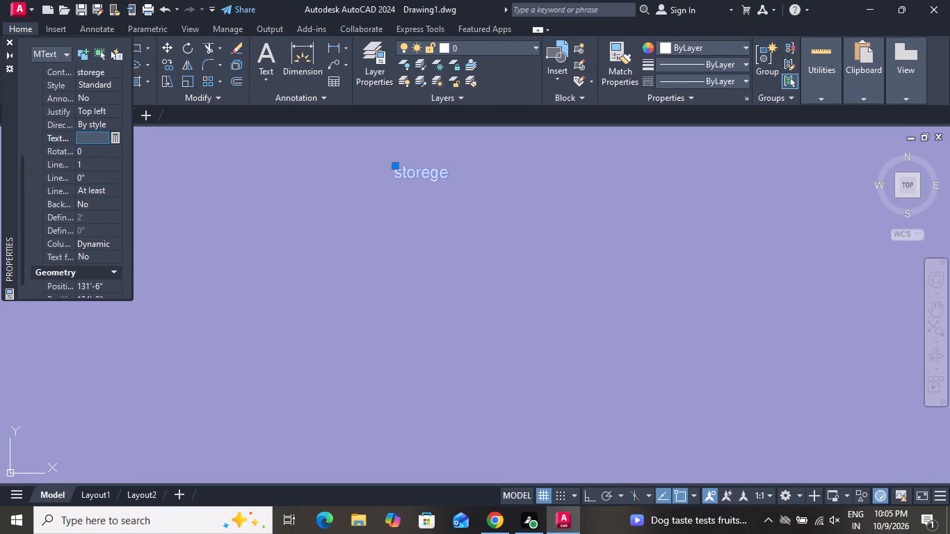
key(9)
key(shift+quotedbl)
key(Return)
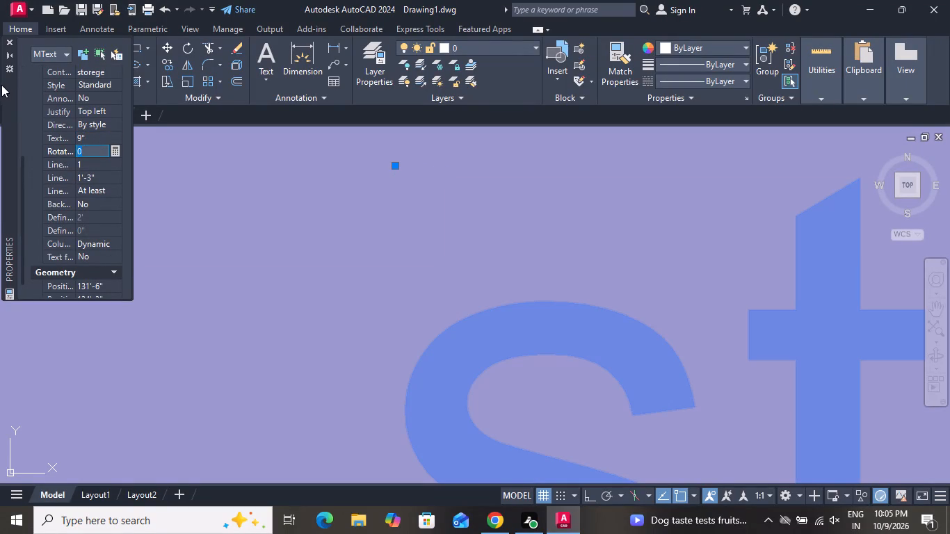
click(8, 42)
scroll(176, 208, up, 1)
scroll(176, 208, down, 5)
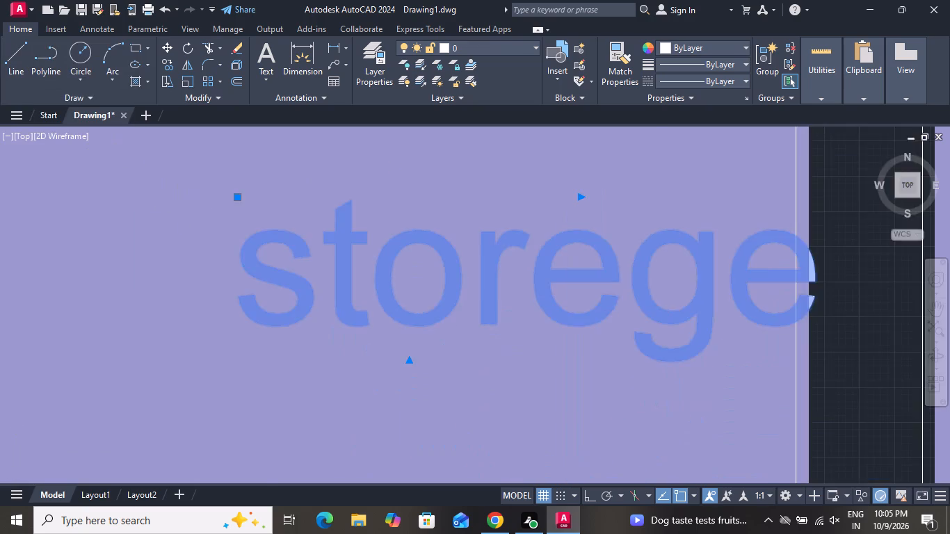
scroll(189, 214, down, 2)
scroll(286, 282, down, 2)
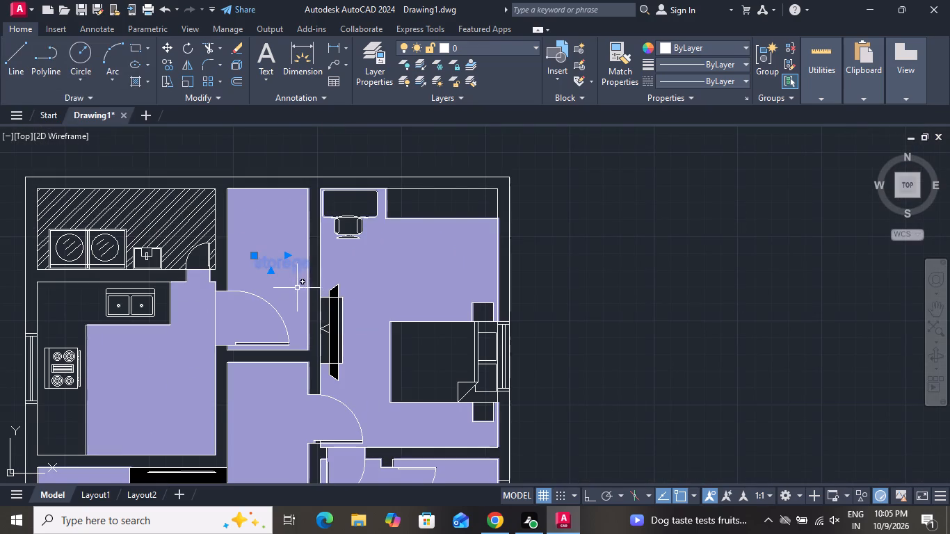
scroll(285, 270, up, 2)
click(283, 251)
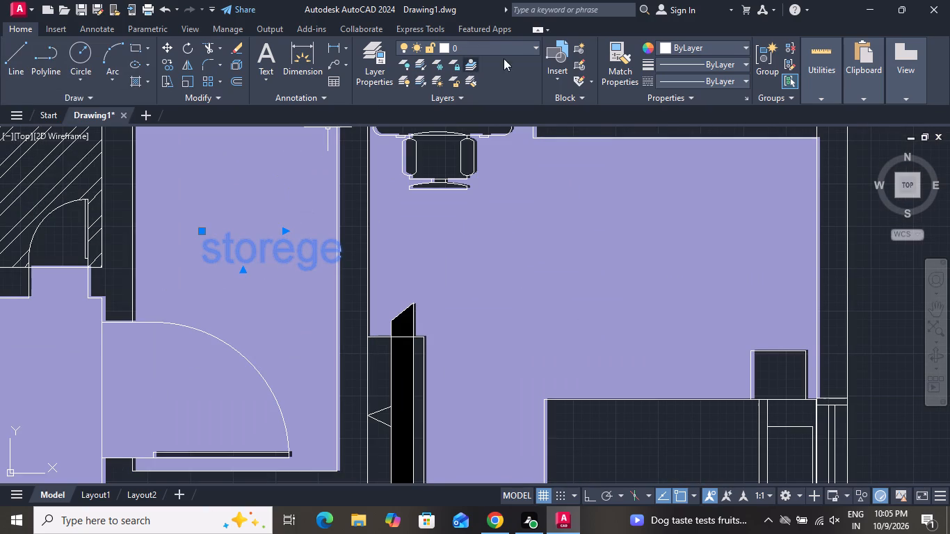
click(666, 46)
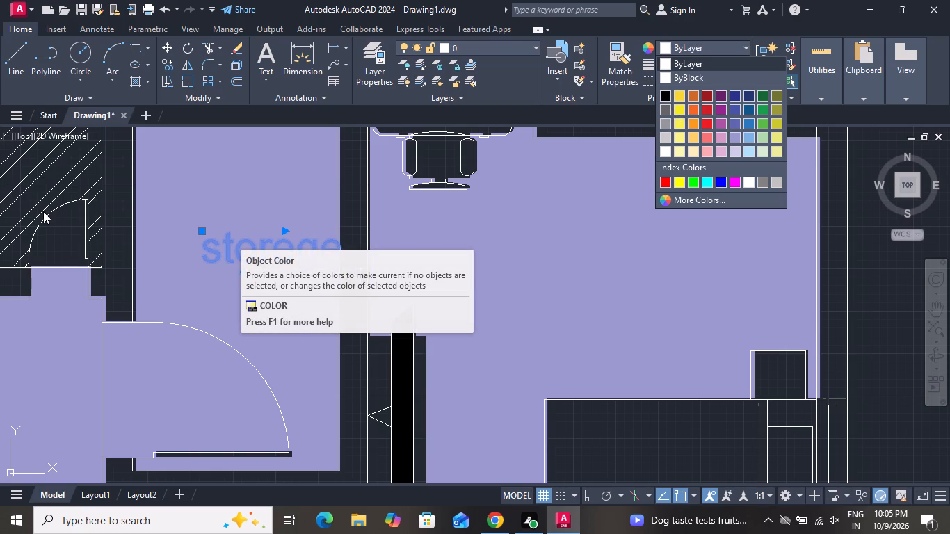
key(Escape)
Delete the lavender solid floor hatch together with the "storege" label.
click(258, 309)
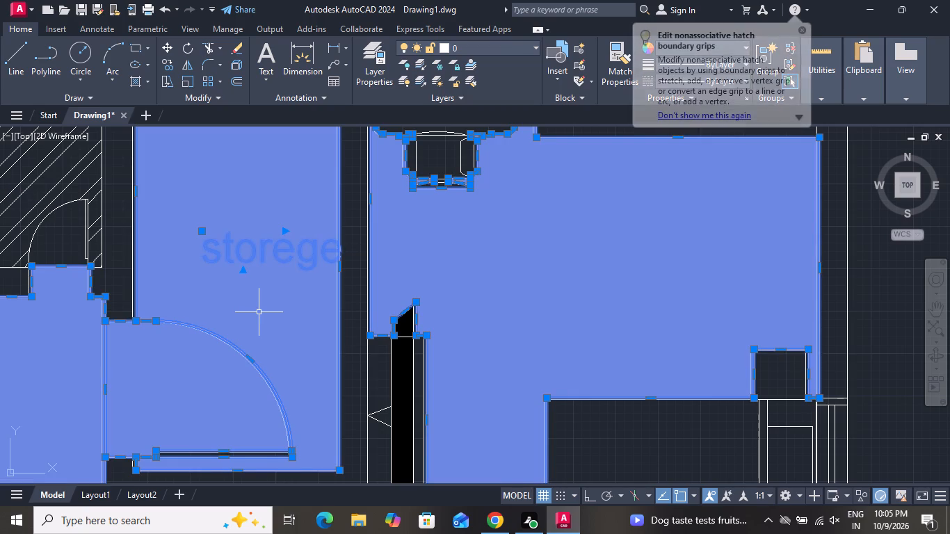
key(Delete)
Add a two-line text label reading "store" and 5'0"x10'0' in the narrow room beside the hatched utility area.
scroll(360, 283, down, 4)
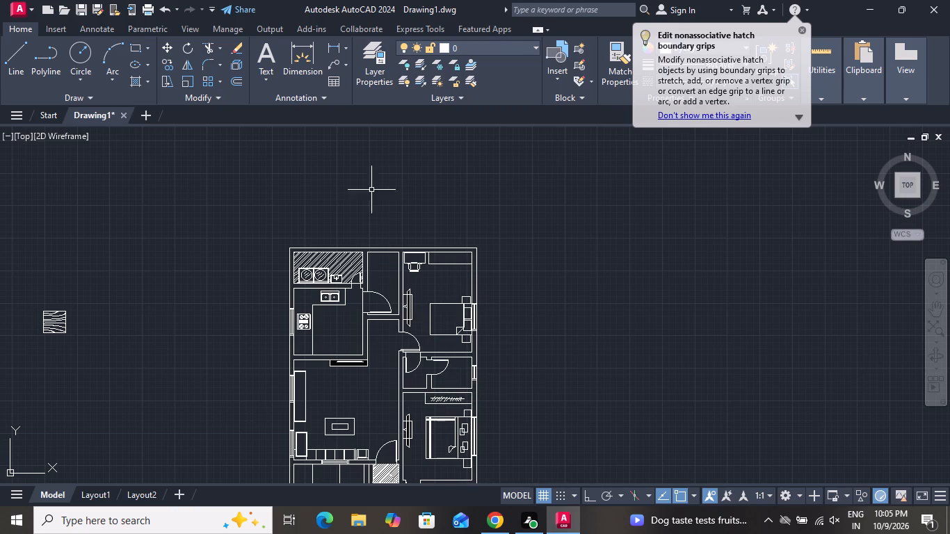
scroll(373, 271, up, 3)
scroll(373, 277, down, 1)
scroll(373, 277, up, 2)
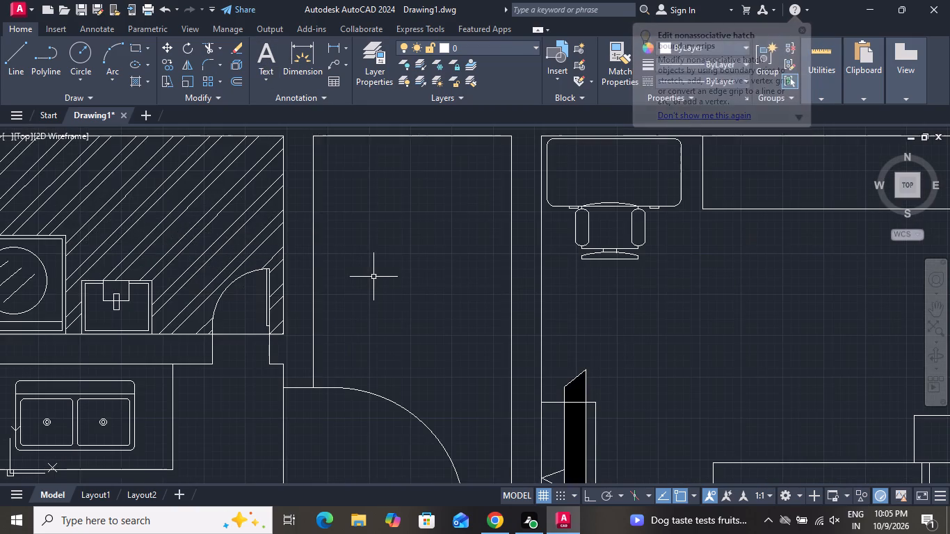
scroll(376, 282, down, 4)
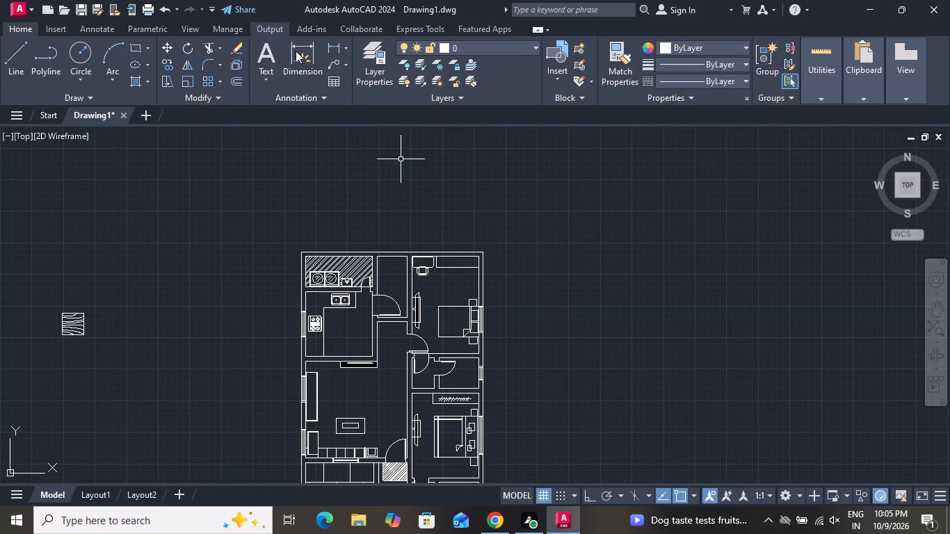
click(278, 58)
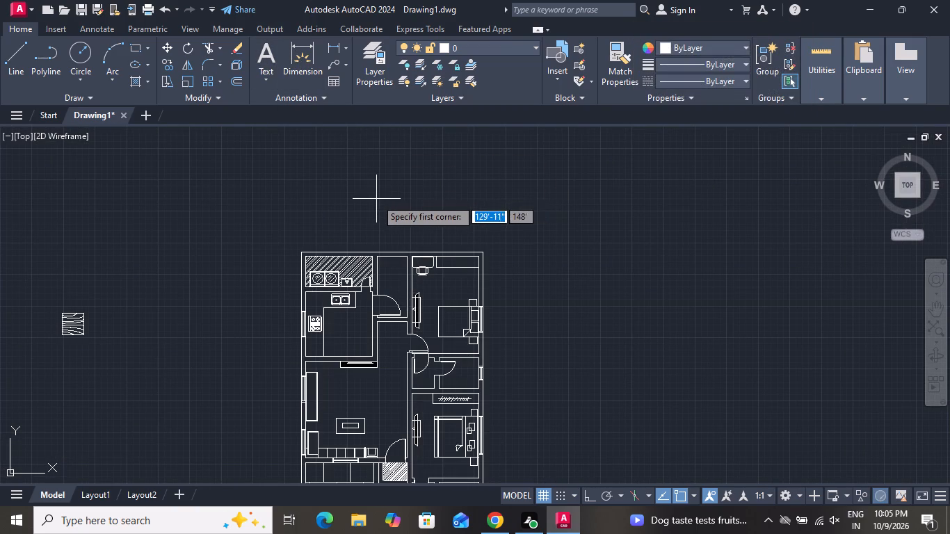
scroll(364, 200, up, 2)
scroll(429, 401, up, 2)
click(387, 370)
click(480, 378)
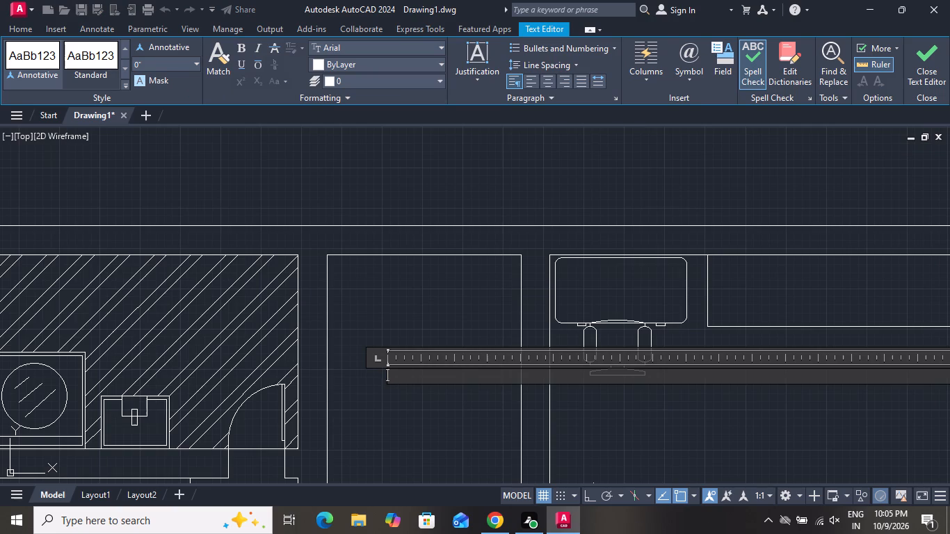
text(store)
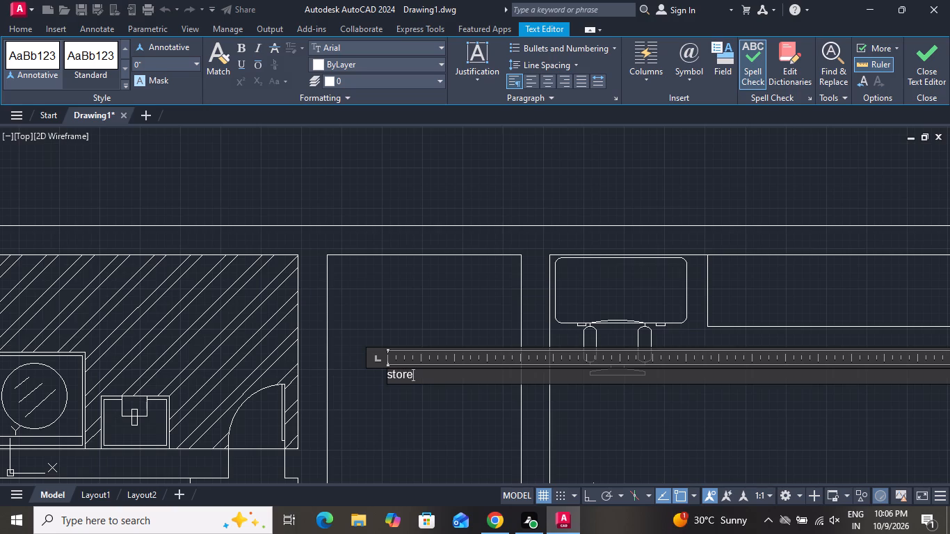
key(Return)
text(5'0")
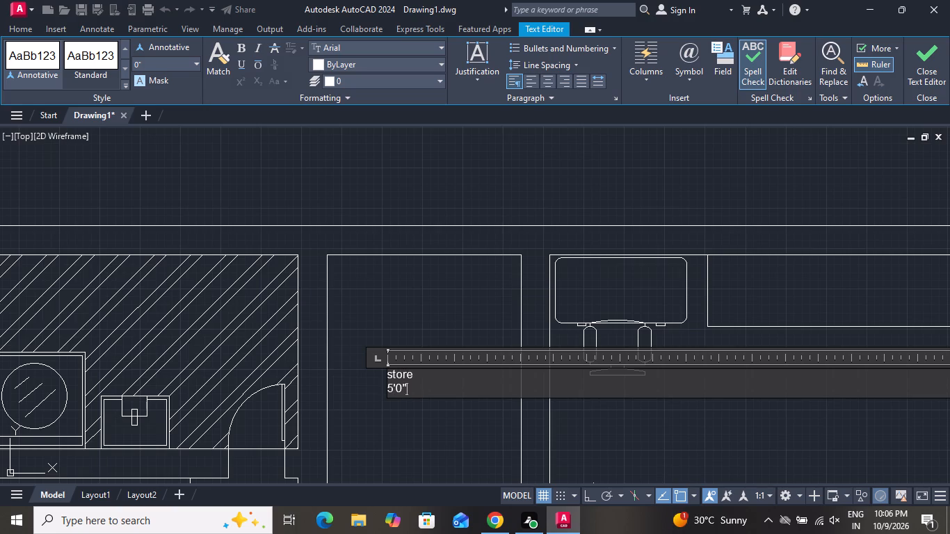
key(x)
text(10'0')
click(458, 432)
Set the text height of the store room label to 7".
drag(385, 298, 380, 330)
click(380, 426)
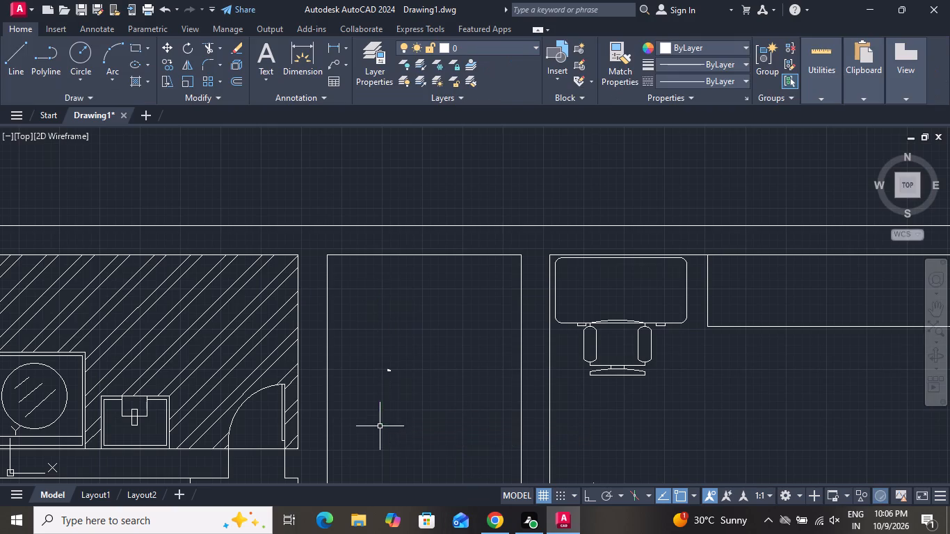
drag(448, 374, 439, 373)
click(364, 389)
drag(428, 355, 419, 355)
drag(363, 391, 367, 410)
right_click(398, 393)
click(434, 363)
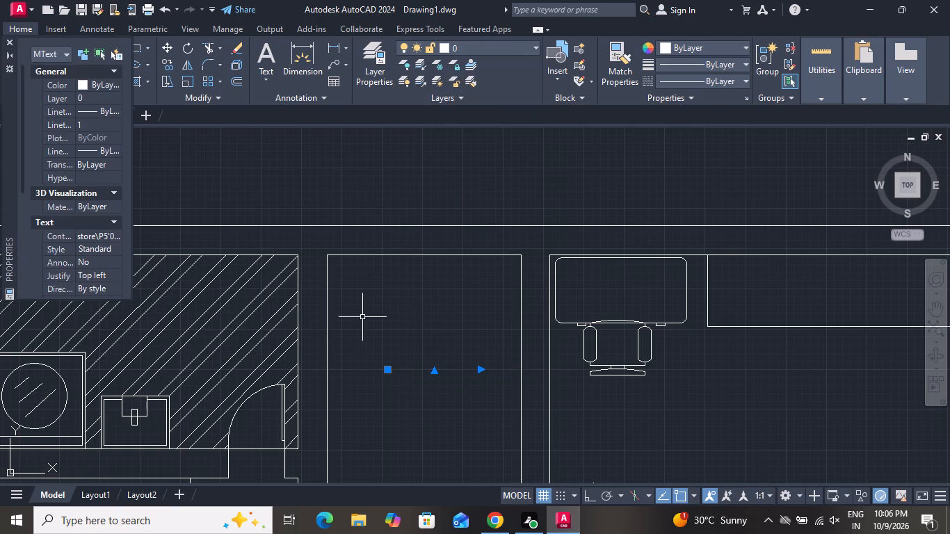
scroll(112, 274, down, 1)
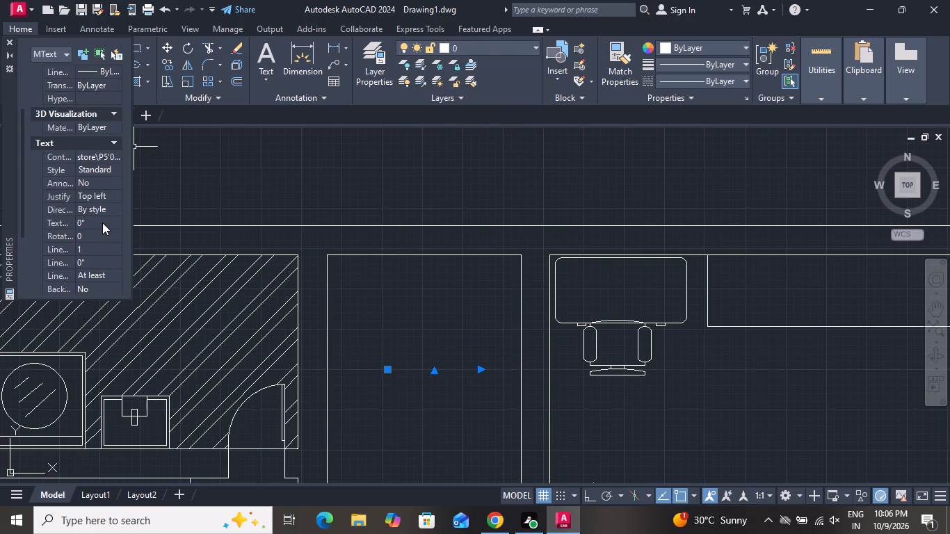
click(102, 222)
key(BackSpace)
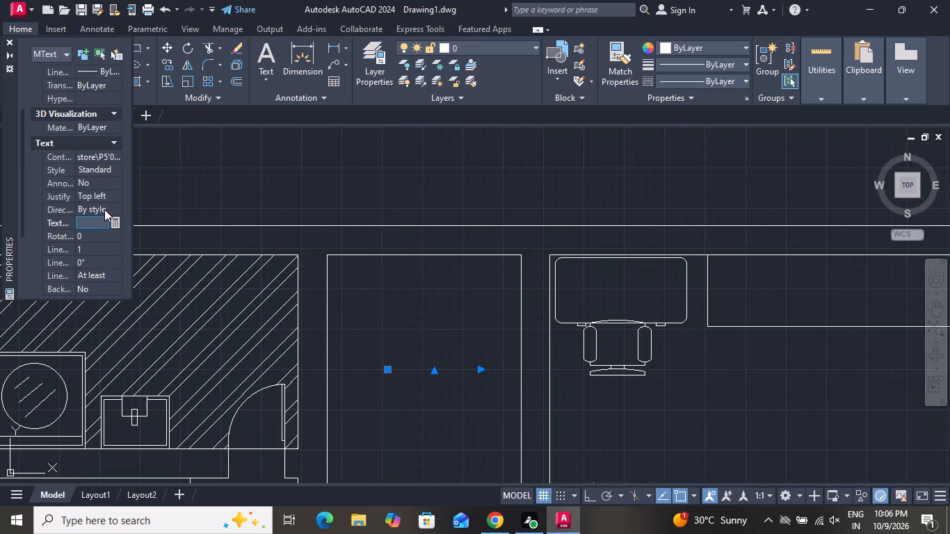
key(7)
key(shift+quotedbl)
click(9, 44)
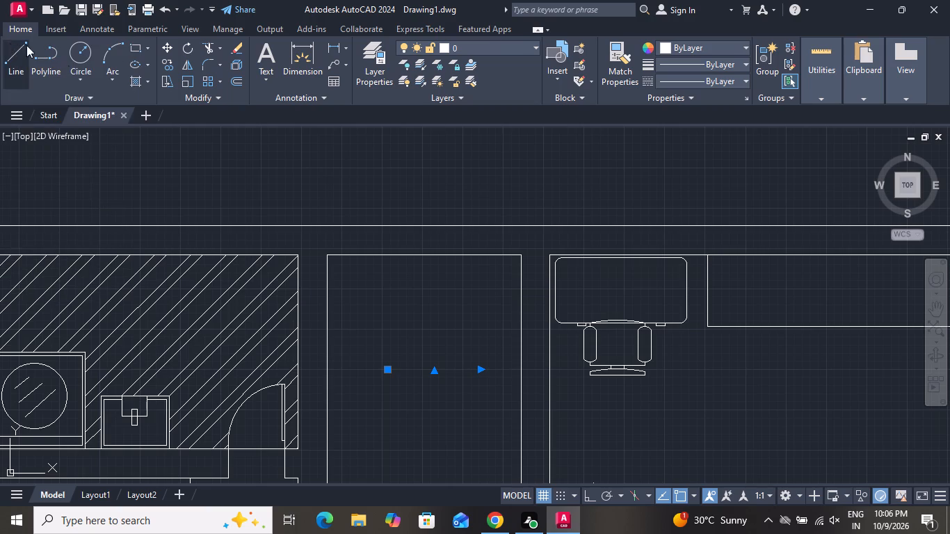
Copy the store label into the kitchen, the hatched utility area, the upper bedroom and the two small rooms below that bedroom.
scroll(184, 149, down, 3)
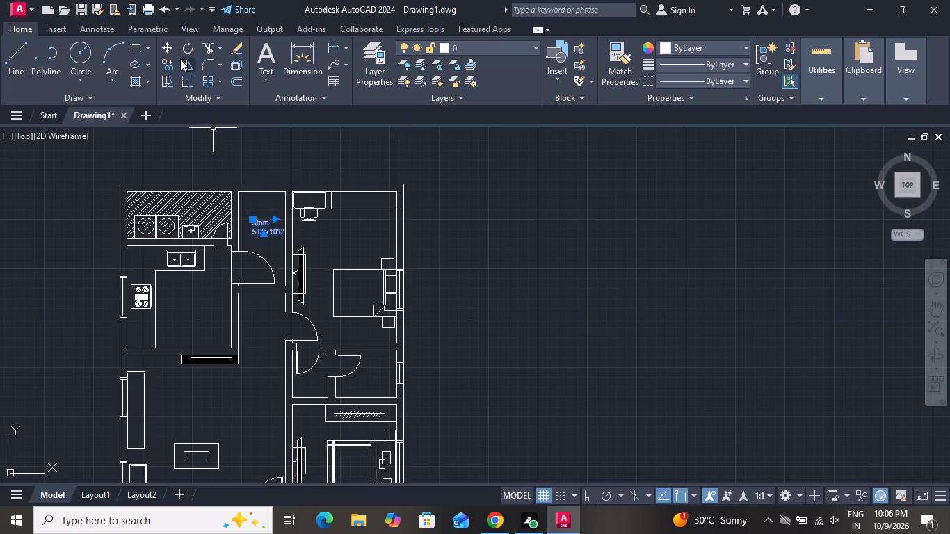
click(170, 64)
click(253, 231)
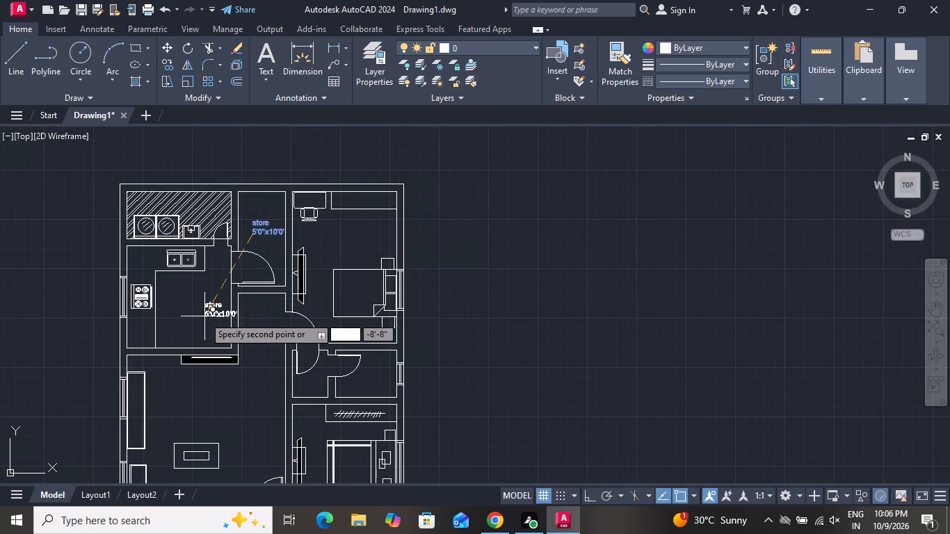
click(184, 314)
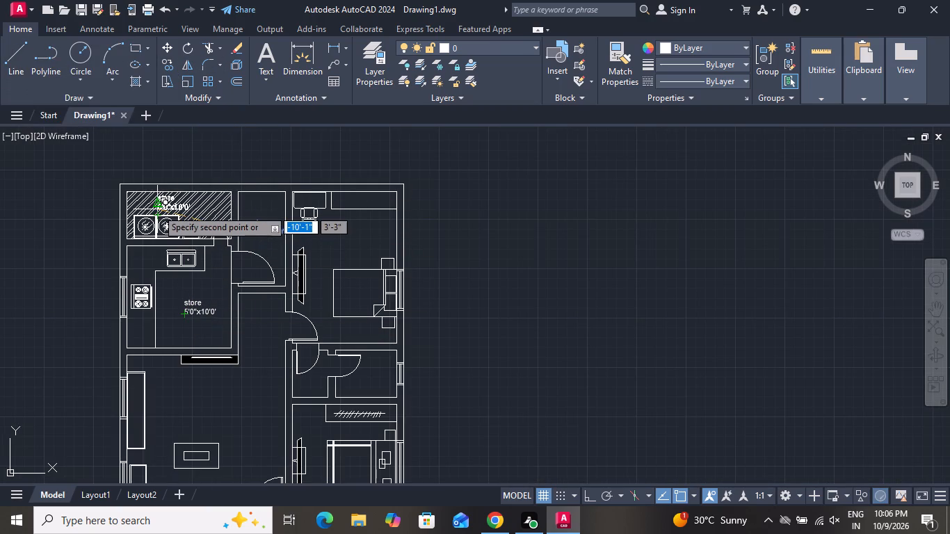
click(157, 209)
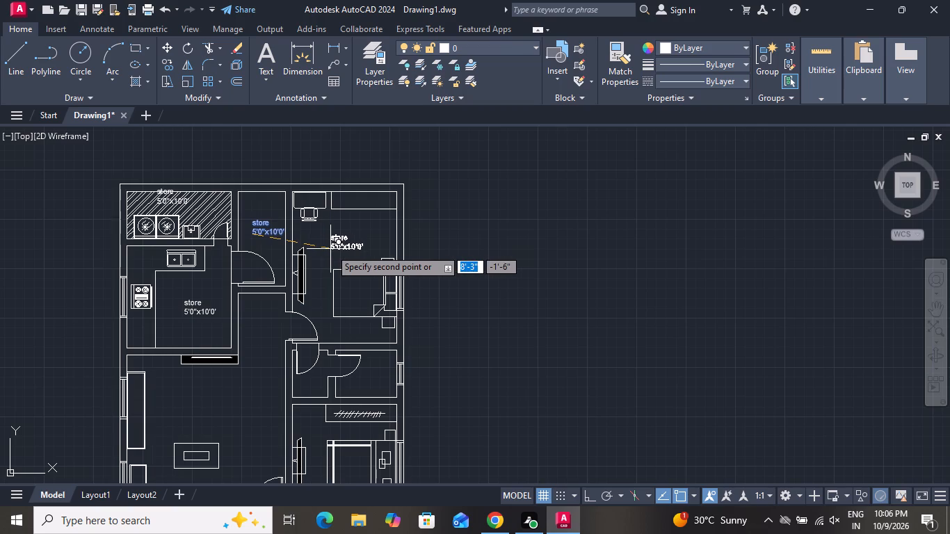
click(330, 249)
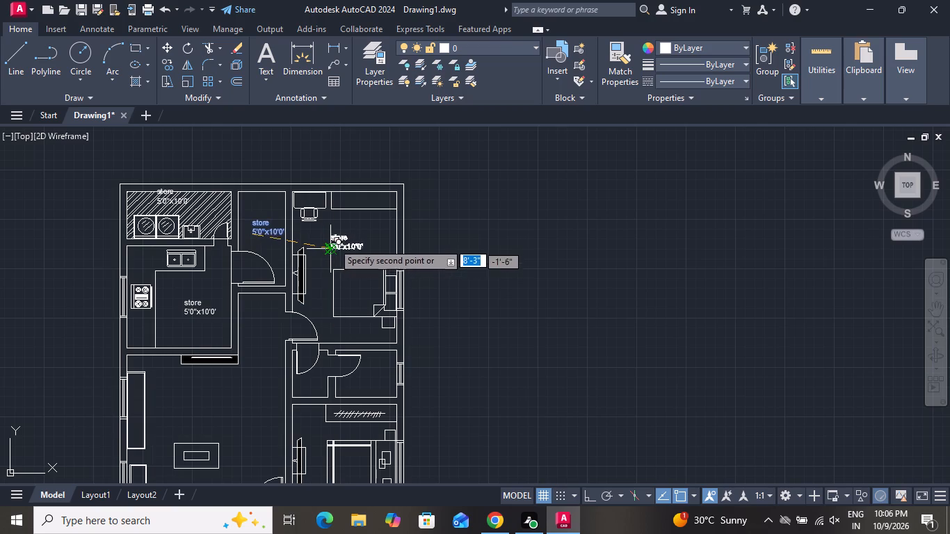
click(357, 385)
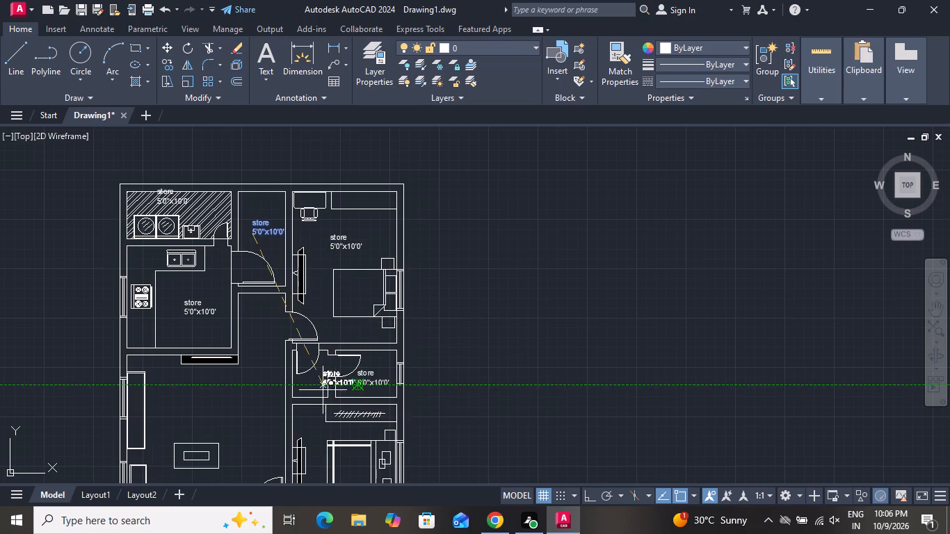
click(298, 387)
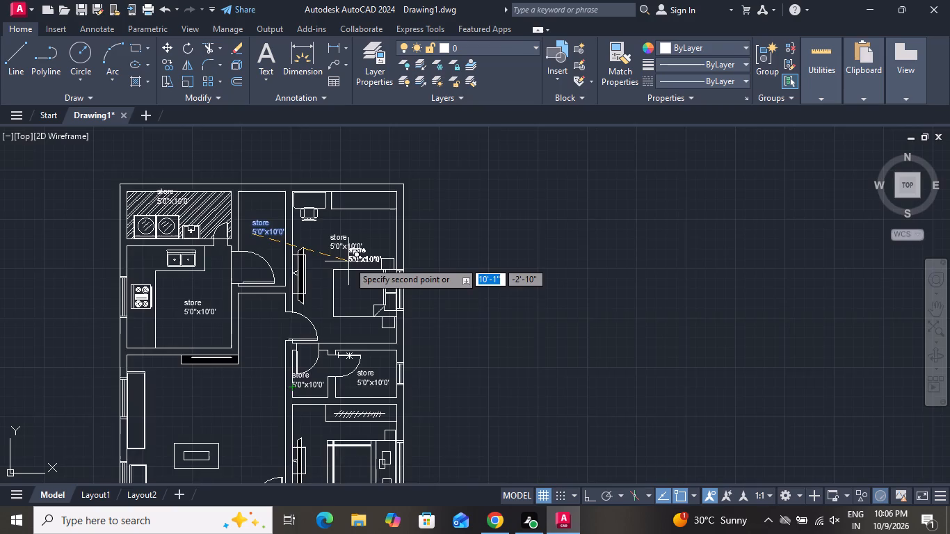
Place further copies of the store label in the lower bedroom, the two small rooms below it, the living room and the tiled outdoor area.
scroll(348, 261, down, 2)
scroll(332, 343, up, 4)
scroll(333, 324, down, 2)
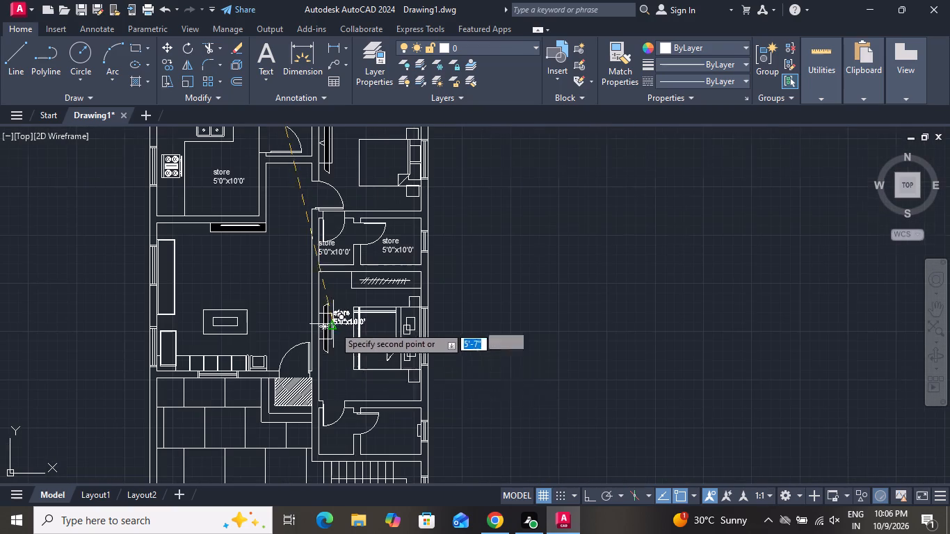
click(360, 388)
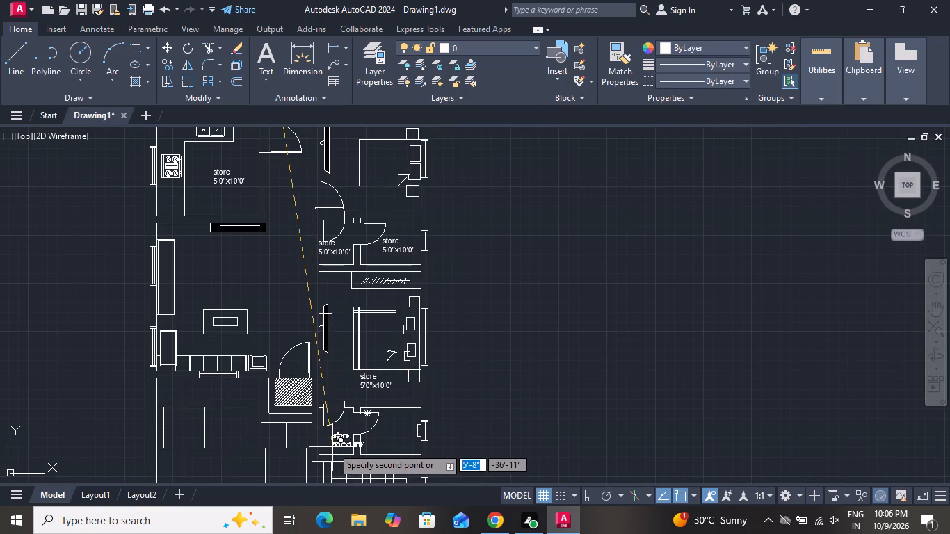
click(325, 444)
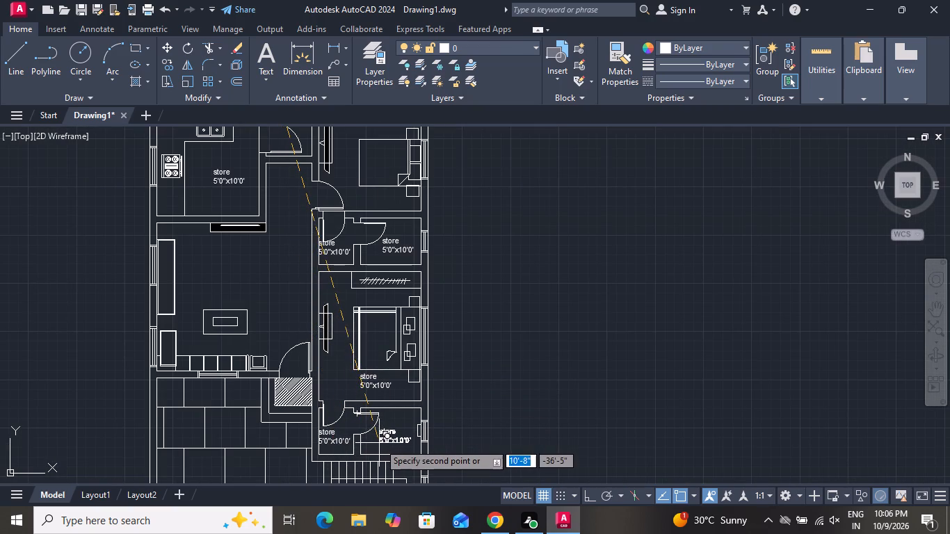
click(379, 443)
click(211, 289)
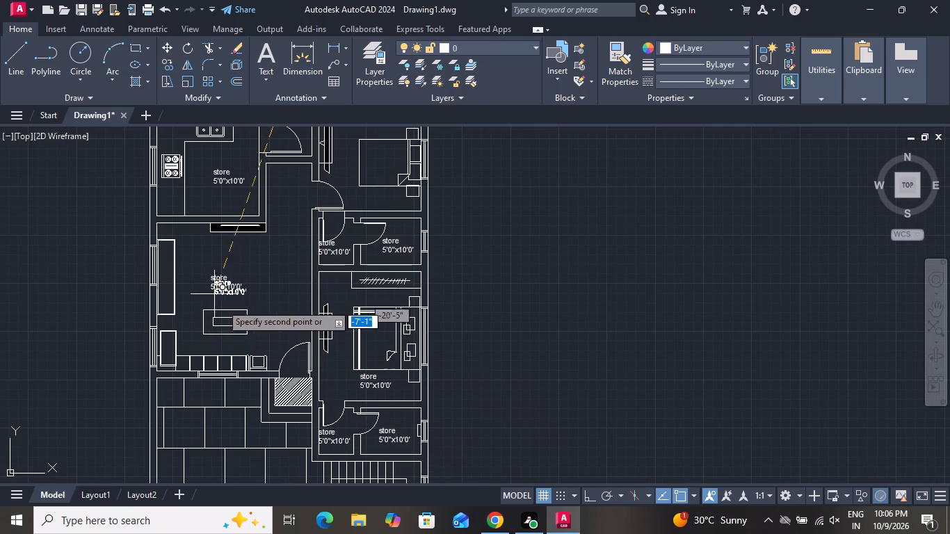
click(211, 426)
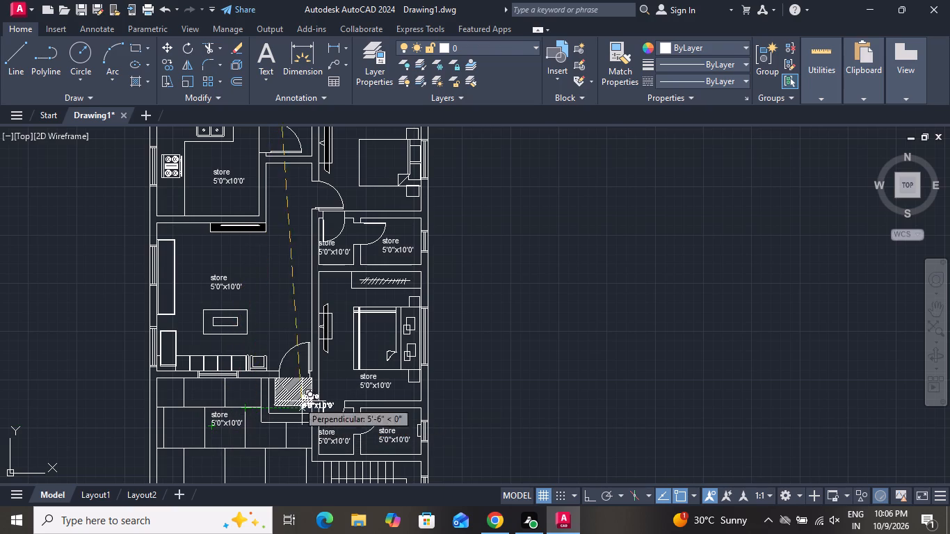
right_click(453, 257)
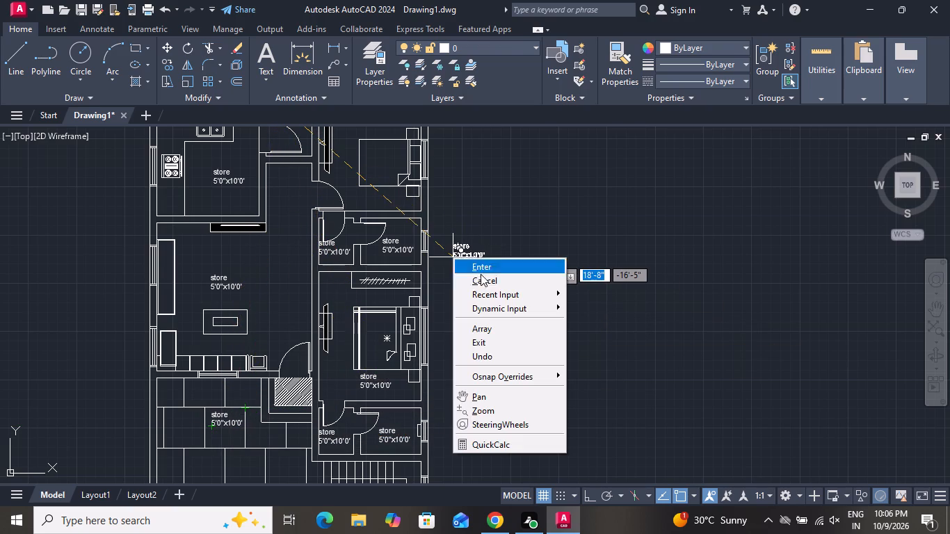
click(497, 280)
Change the name line of the label copied into the kitchen to "kitchen".
scroll(220, 172, up, 4)
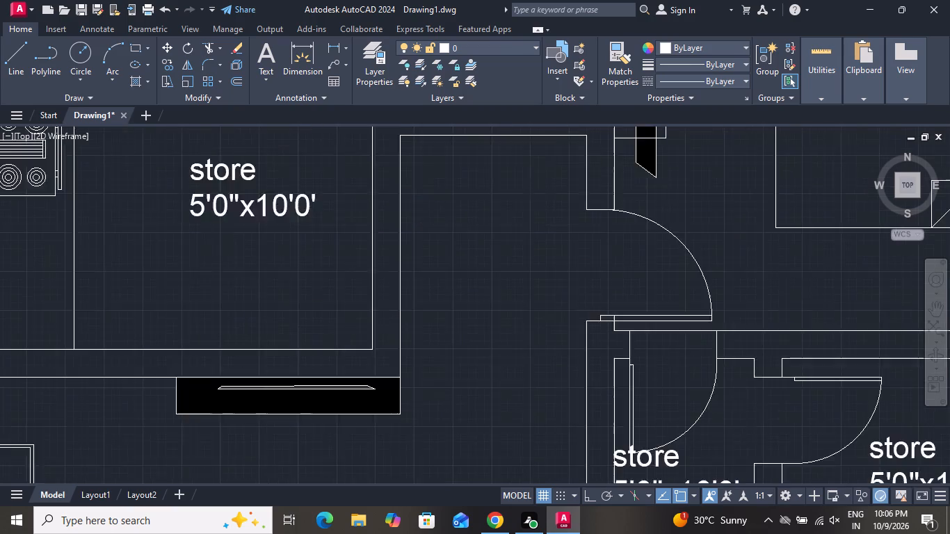
scroll(242, 169, up, 2)
double_click(319, 163)
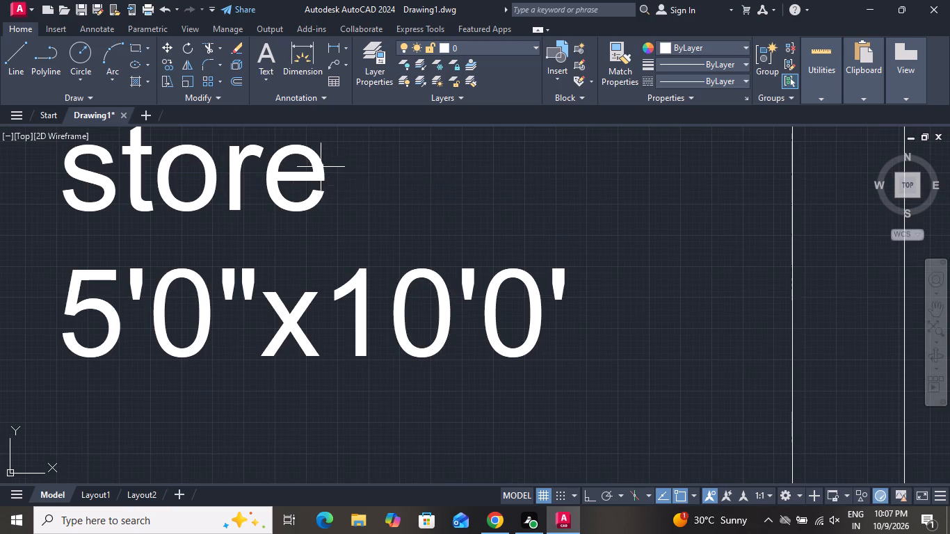
click(286, 168)
drag(106, 172, 117, 179)
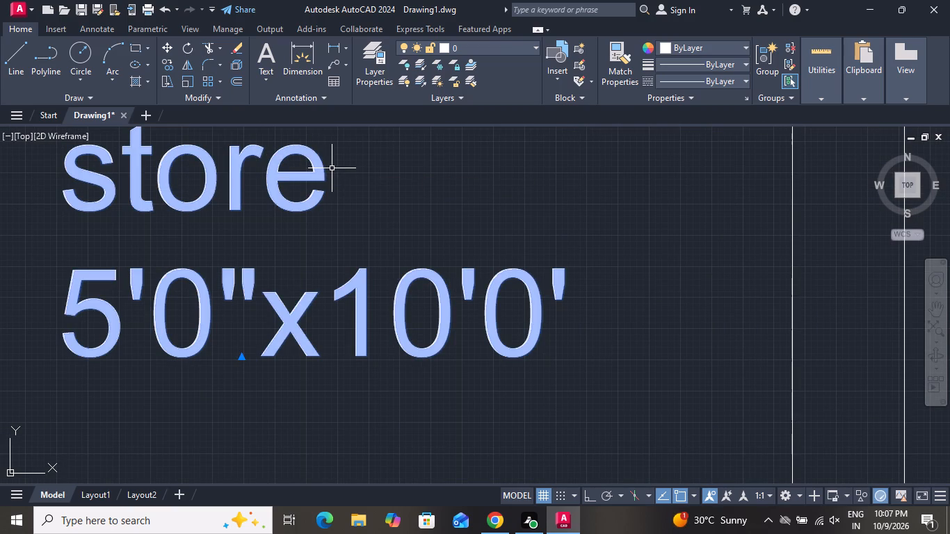
double_click(332, 168)
double_click(318, 178)
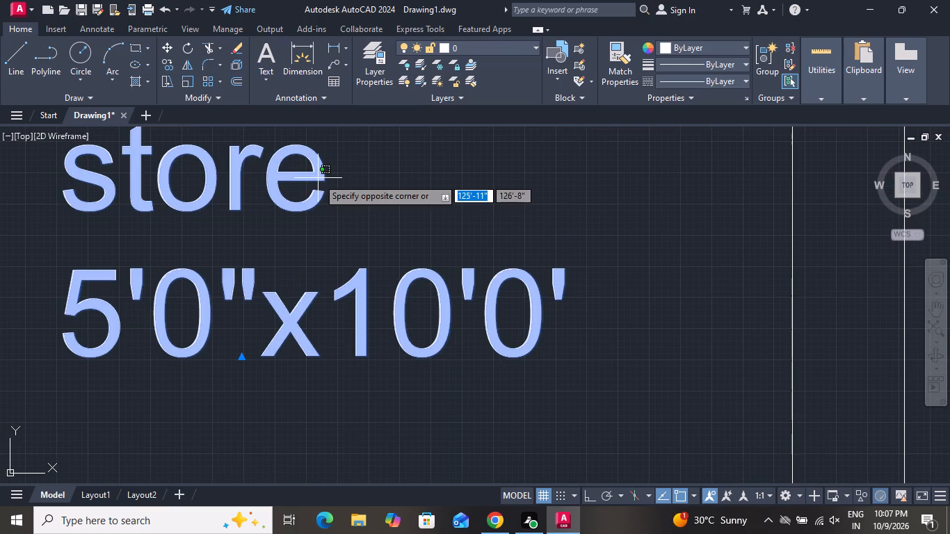
click(344, 177)
double_click(290, 193)
scroll(328, 228, down, 3)
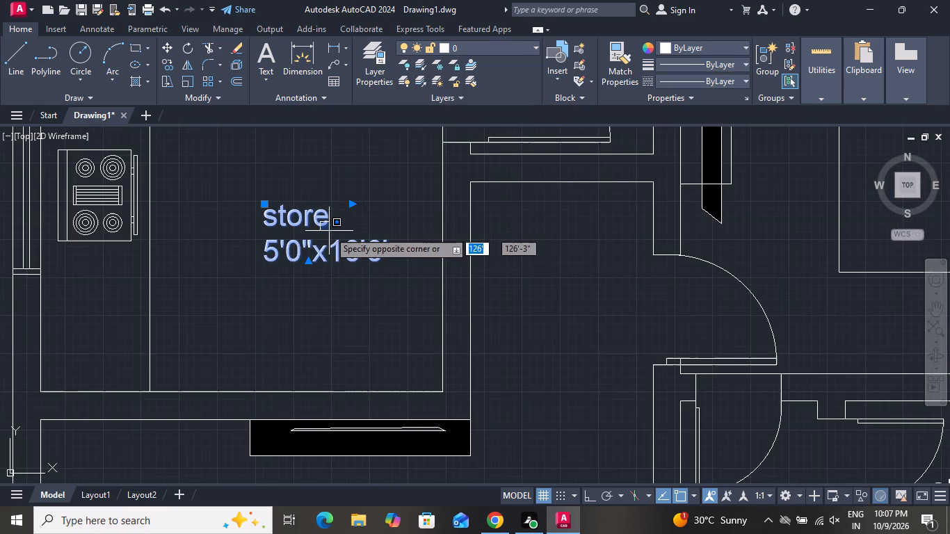
double_click(319, 223)
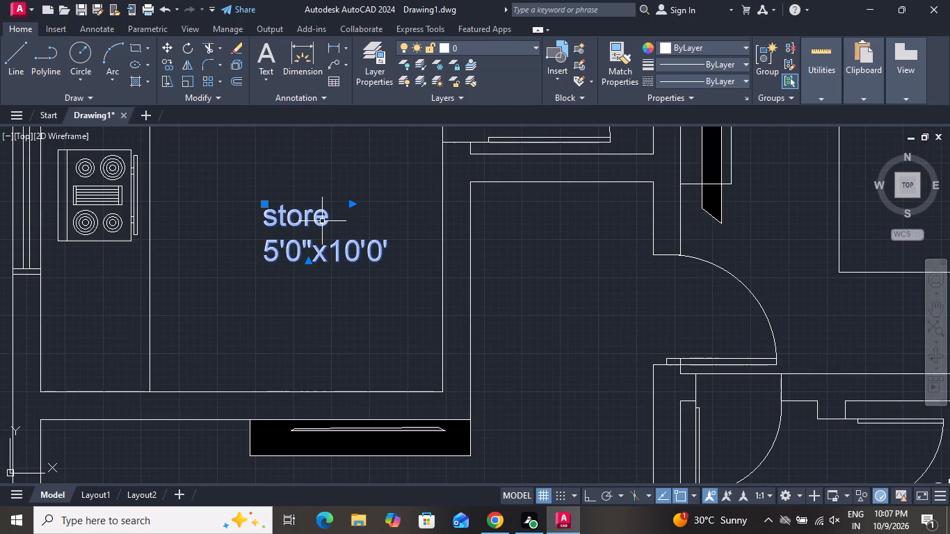
double_click(324, 217)
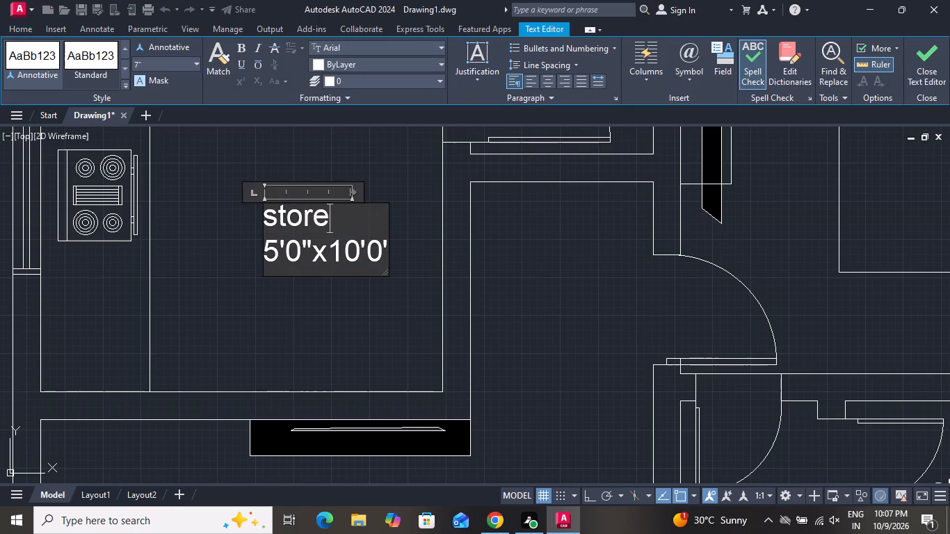
key(BackSpace)
key(BackSpace)
key(BackSpace)
key(BackSpace)
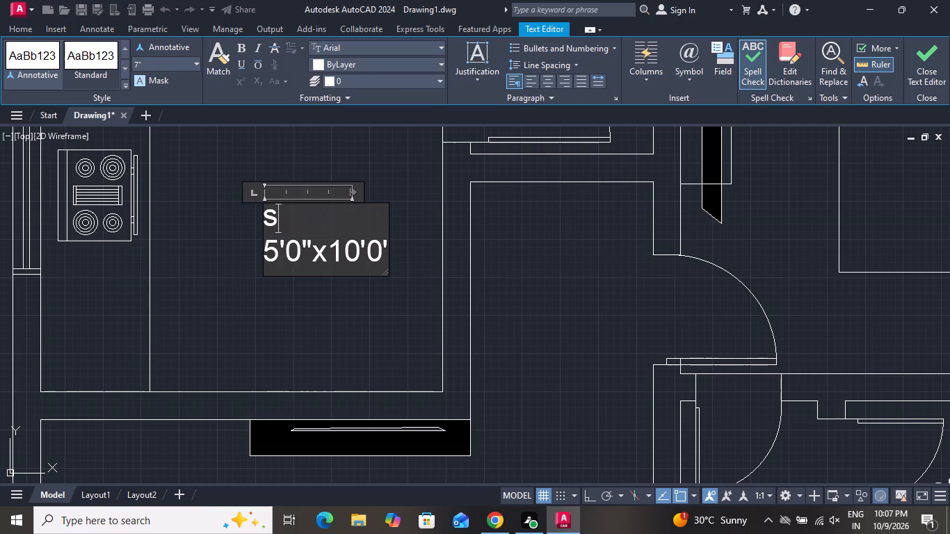
key(BackSpace)
text(ki)
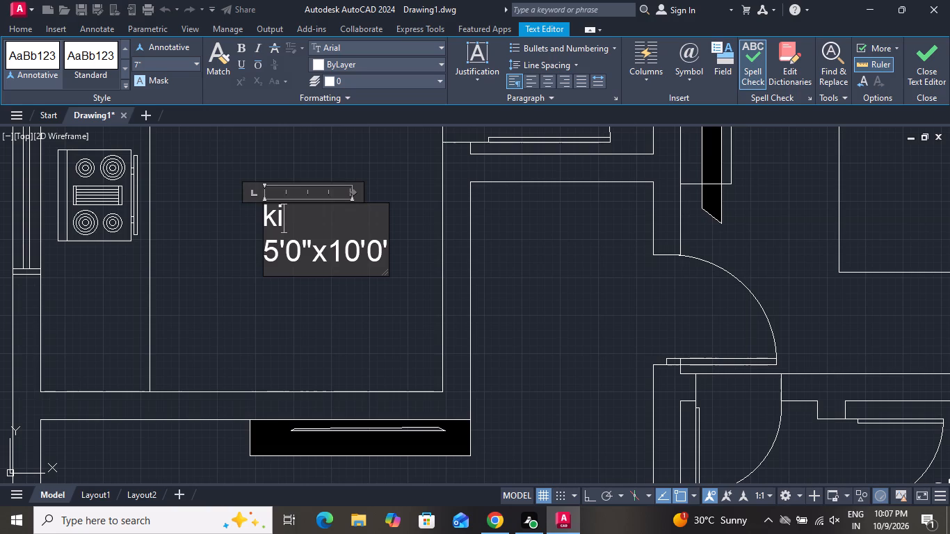
text(tc)
text(hen)
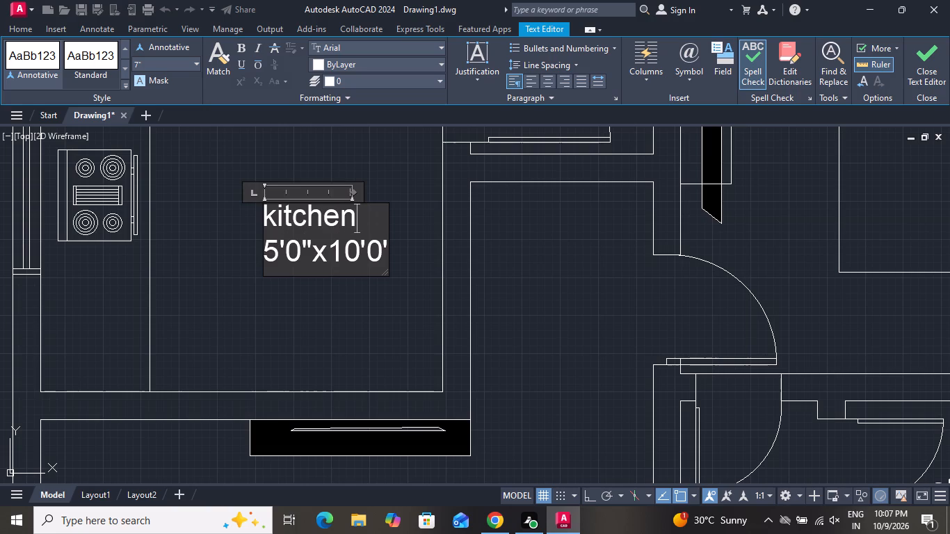
Set the dimension line of the kitchen label to 10'3"x10'9".
click(383, 241)
key(BackSpace)
key(BackSpace)
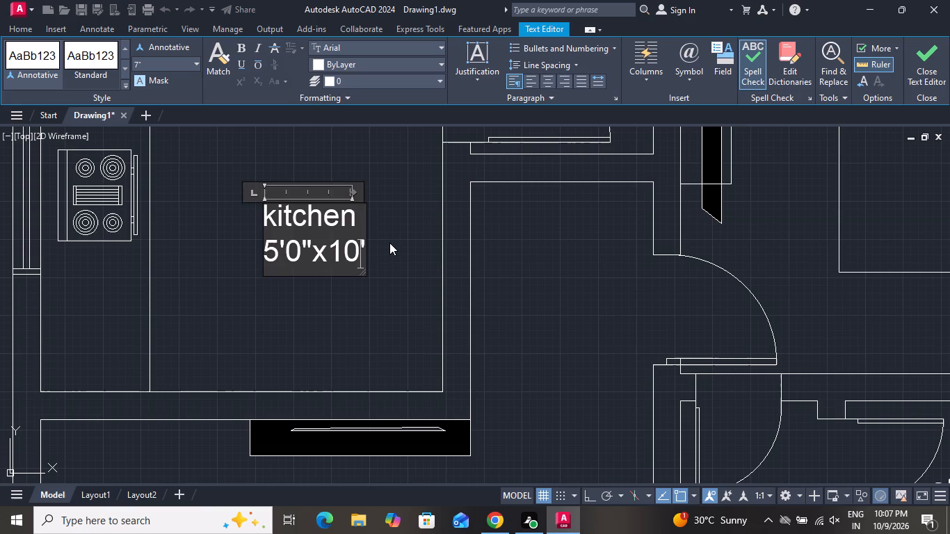
key(BackSpace)
key(BackSpace)
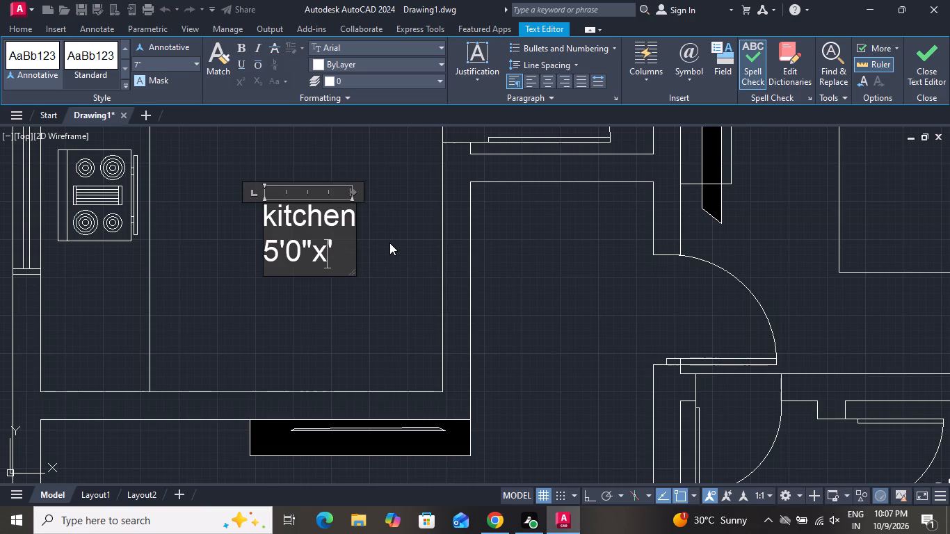
click(336, 245)
key(BackSpace)
key(BackSpace)
key(BackSpace)
key(BackSpace)
key(BackSpace)
key(BackSpace)
text(10)
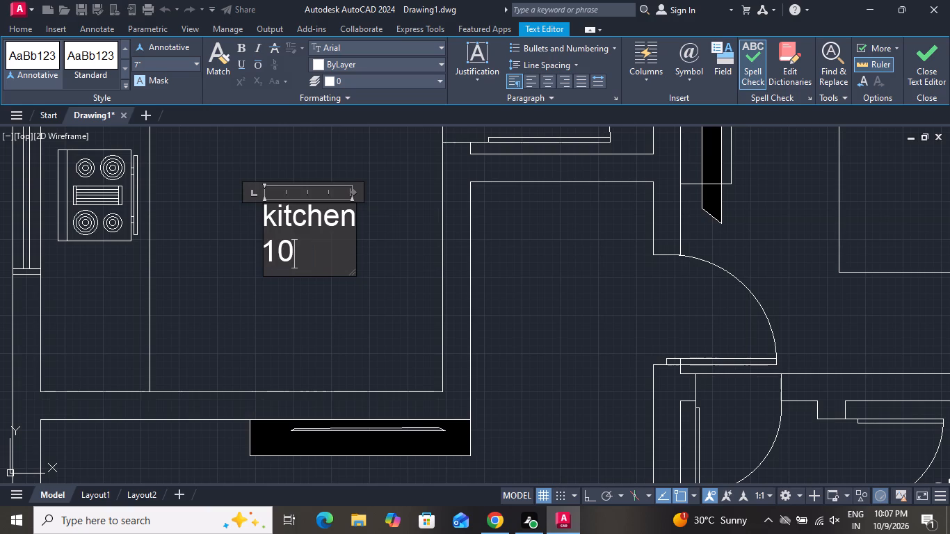
key(apostrophe)
text(3")
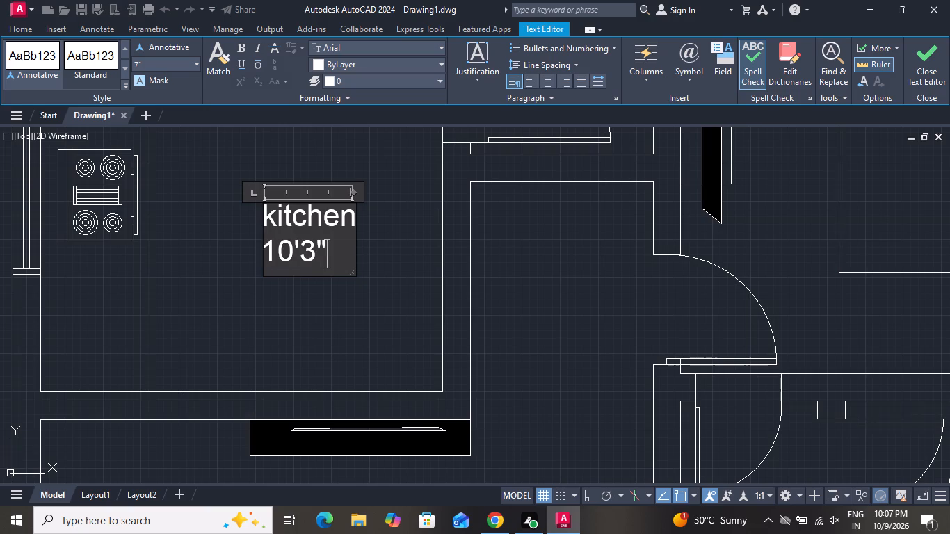
key(x)
text(10)
key(apostrophe)
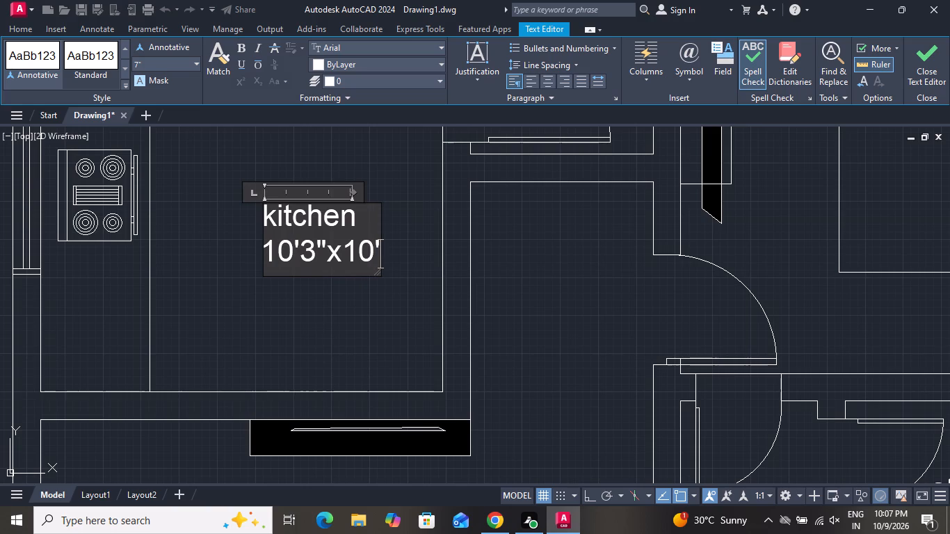
text(9")
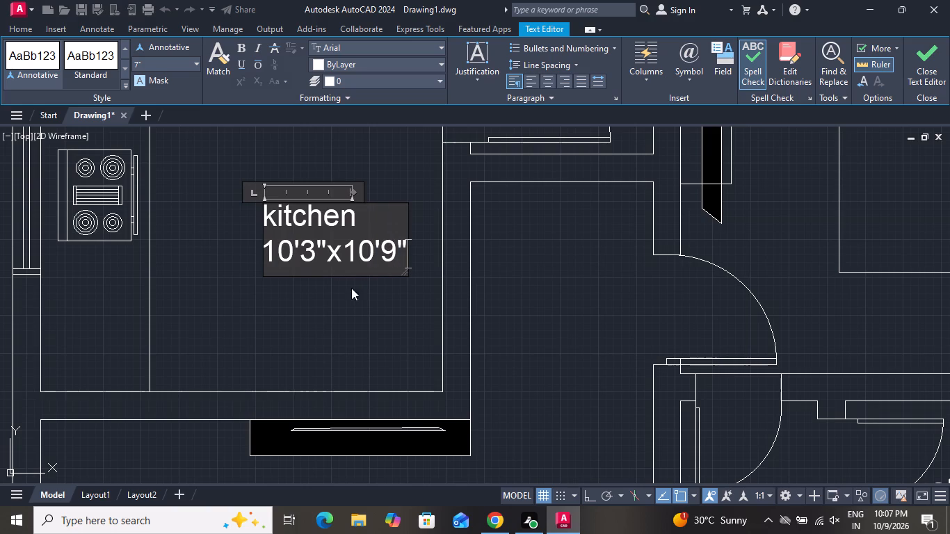
click(298, 314)
scroll(301, 313, down, 3)
scroll(285, 202, up, 2)
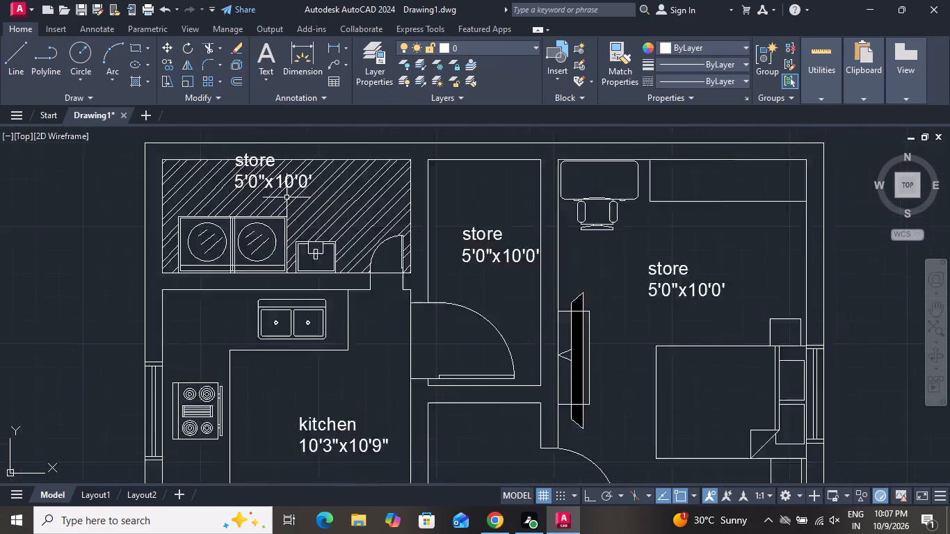
Change the name line of the store label in the hatched utility area to "utility".
scroll(287, 197, up, 2)
scroll(339, 214, down, 3)
scroll(316, 193, up, 3)
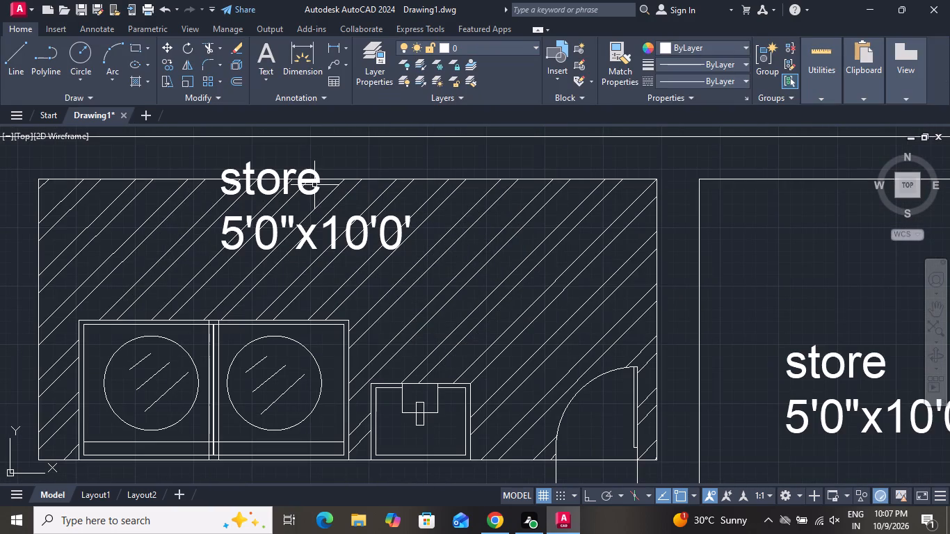
click(314, 184)
double_click(314, 180)
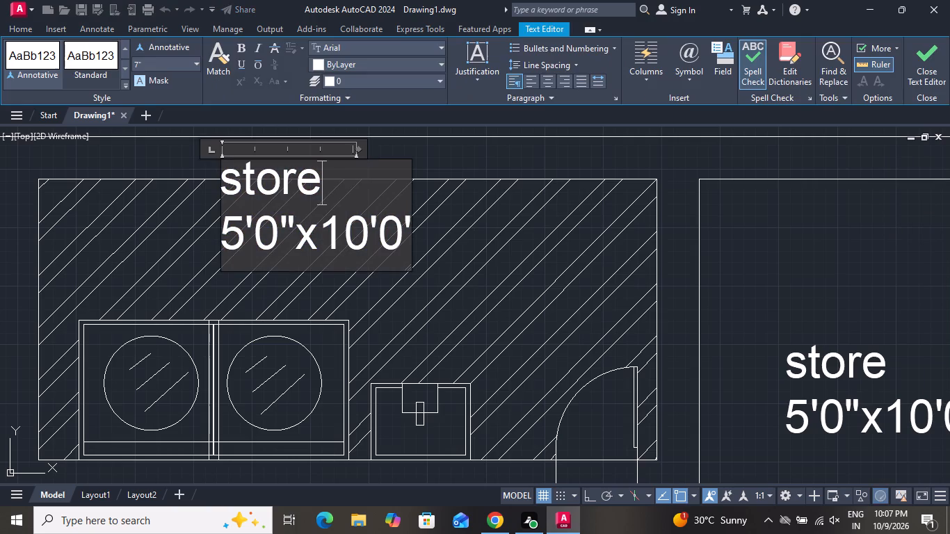
key(BackSpace)
key(BackSpace)
key(BackSpace)
key(BackSpace)
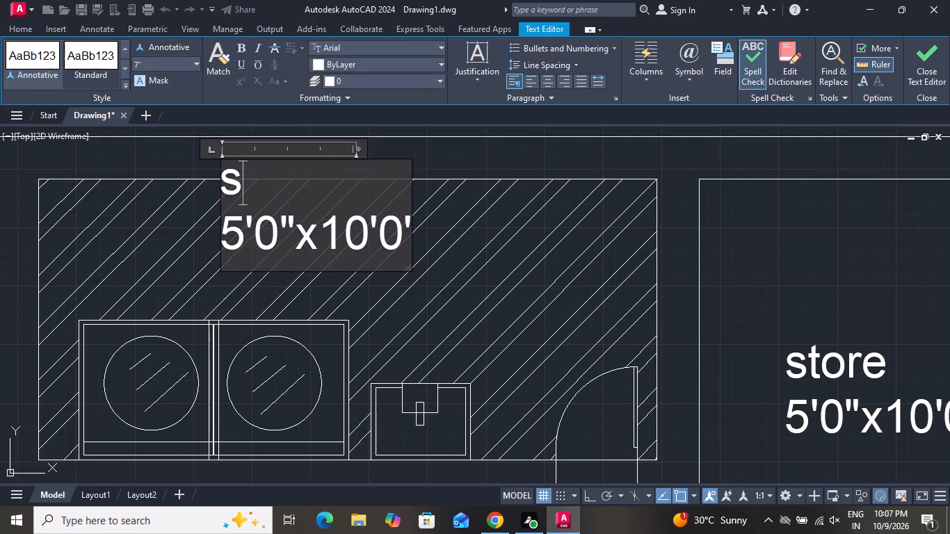
key(BackSpace)
key(u)
text(ti)
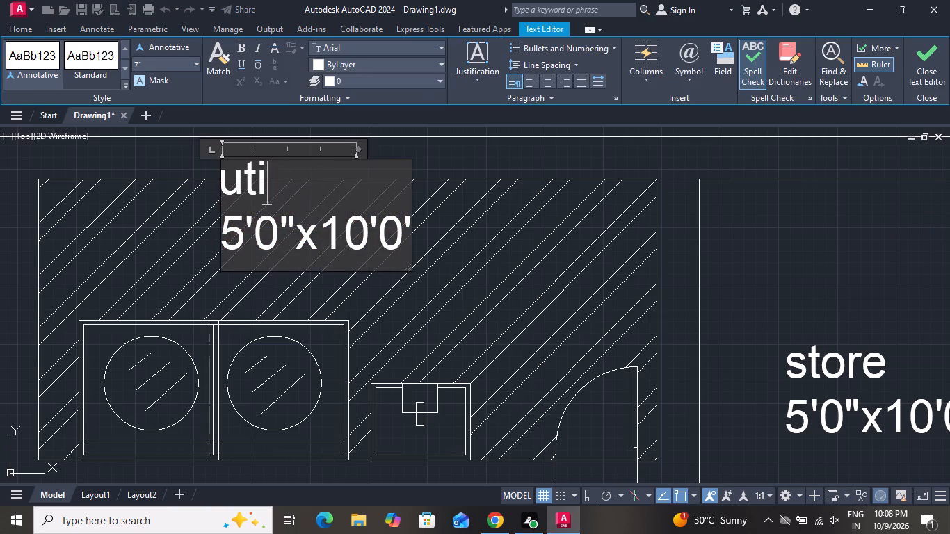
text(li)
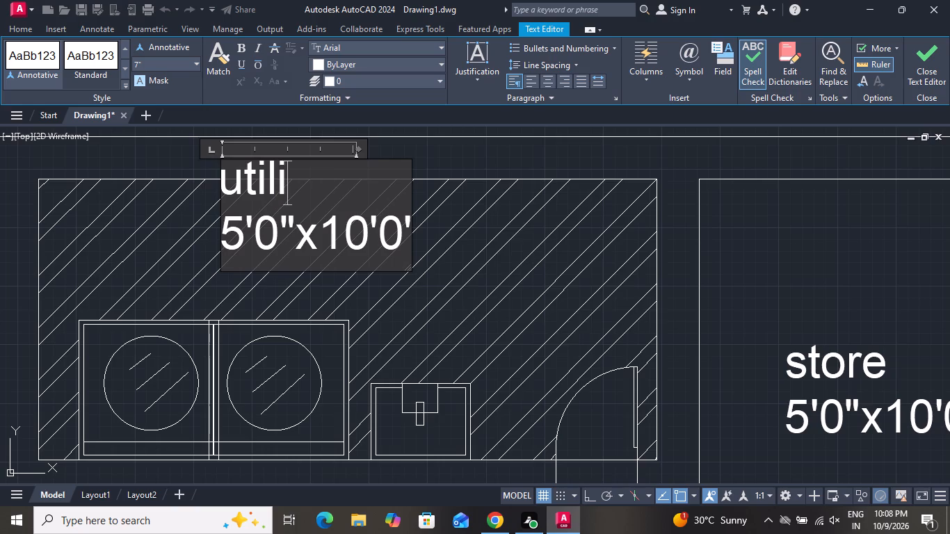
text(ty)
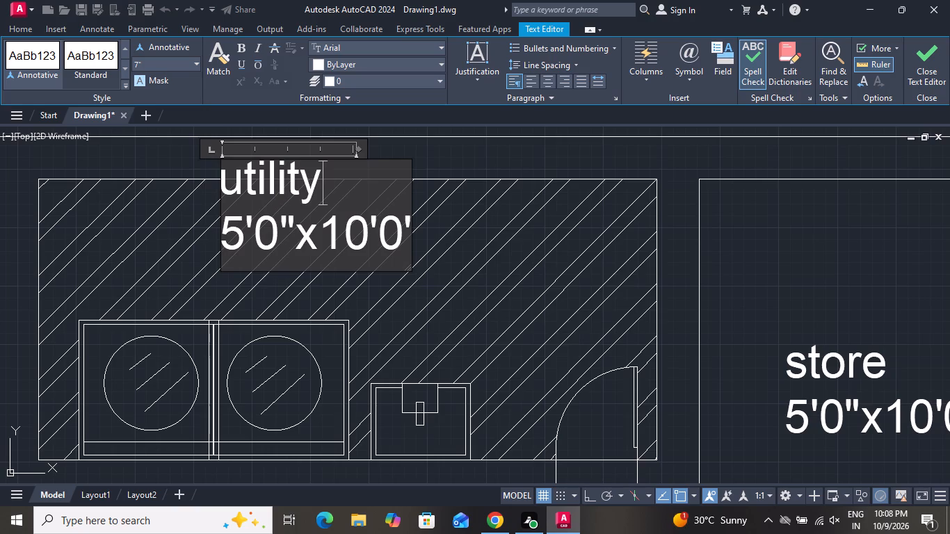
Set the dimension line of the utility label to 11'0"x5'0" and finish editing the text.
click(408, 204)
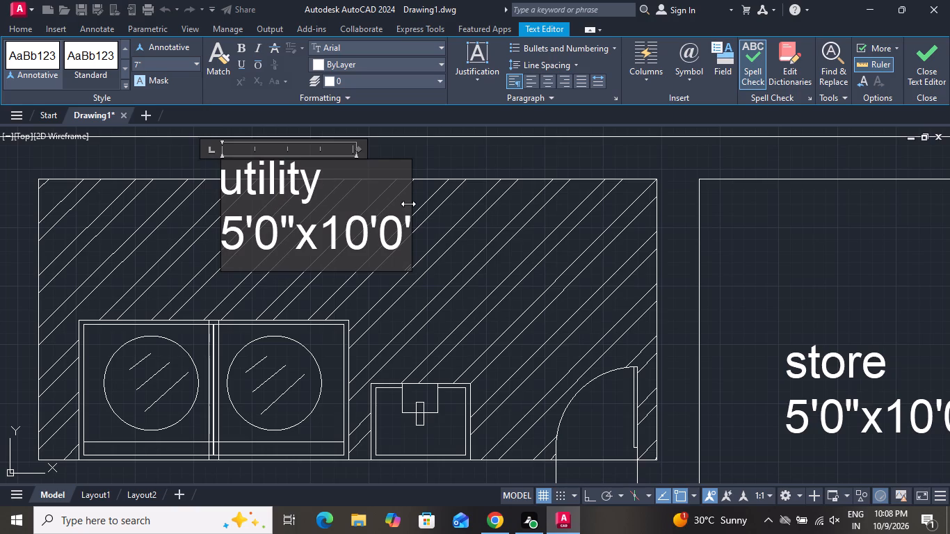
click(402, 206)
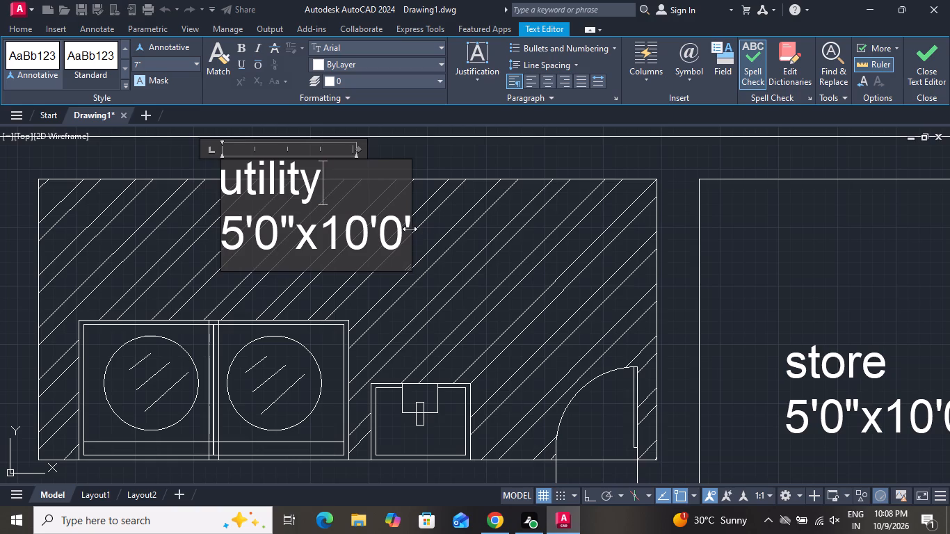
click(410, 229)
click(398, 234)
key(BackSpace)
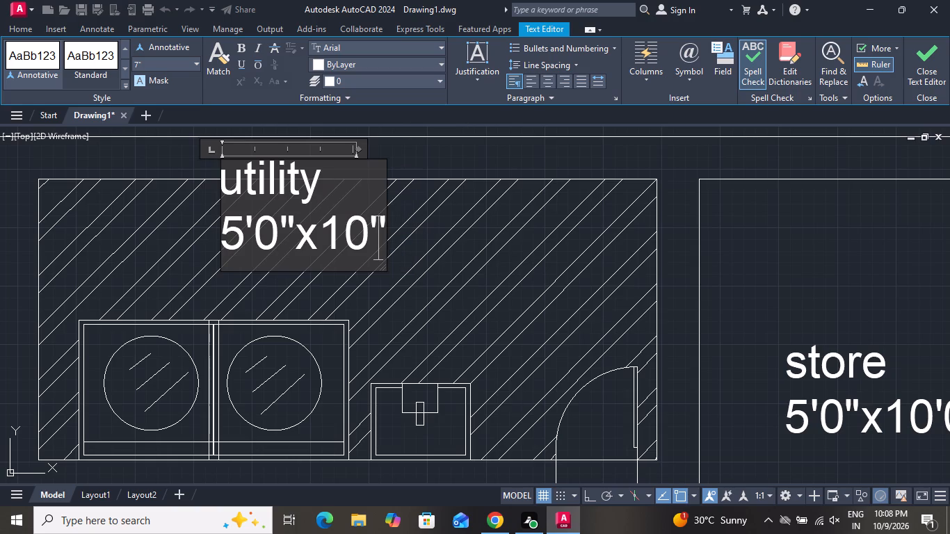
key(BackSpace)
key(BackSpace)
key(BackSpace)
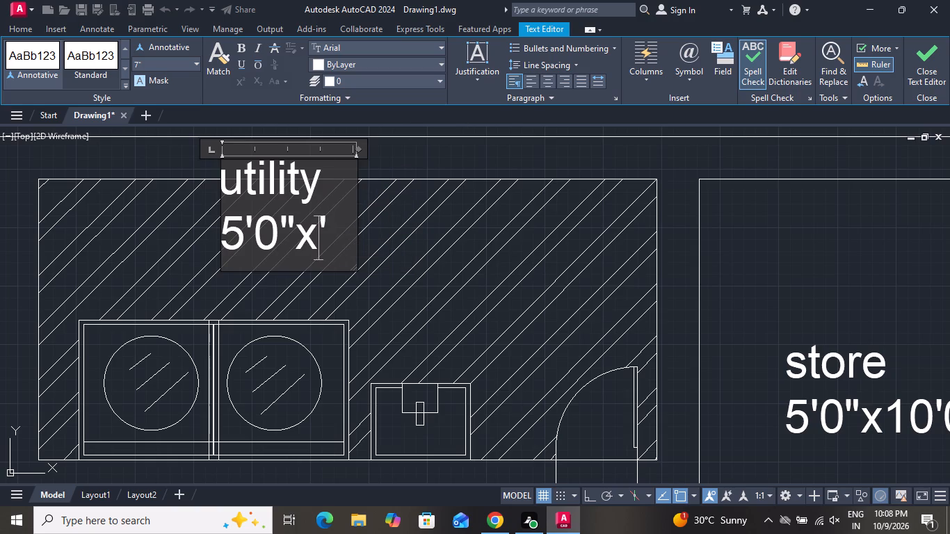
click(328, 214)
click(332, 228)
key(BackSpace)
key(BackSpace)
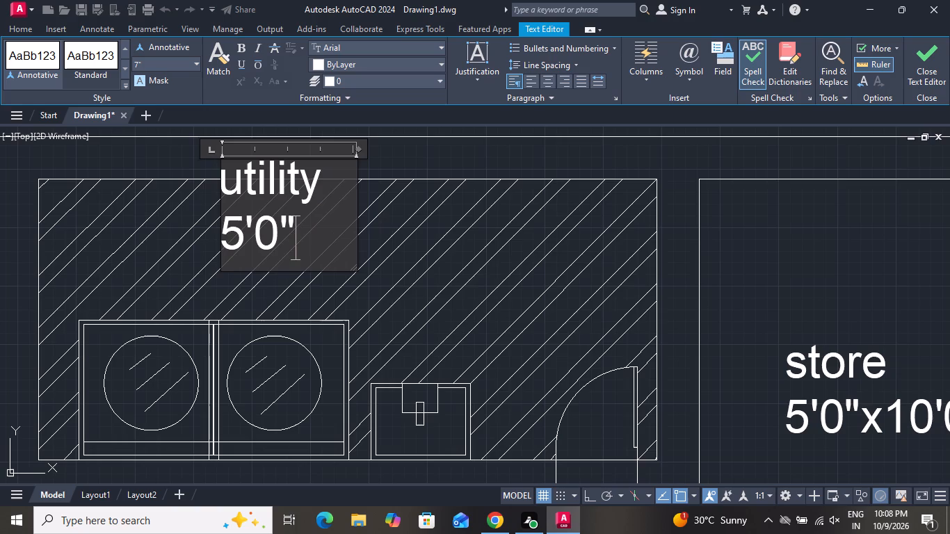
key(BackSpace)
key(BackSpace)
key(BackSpace)
key(BackSpace)
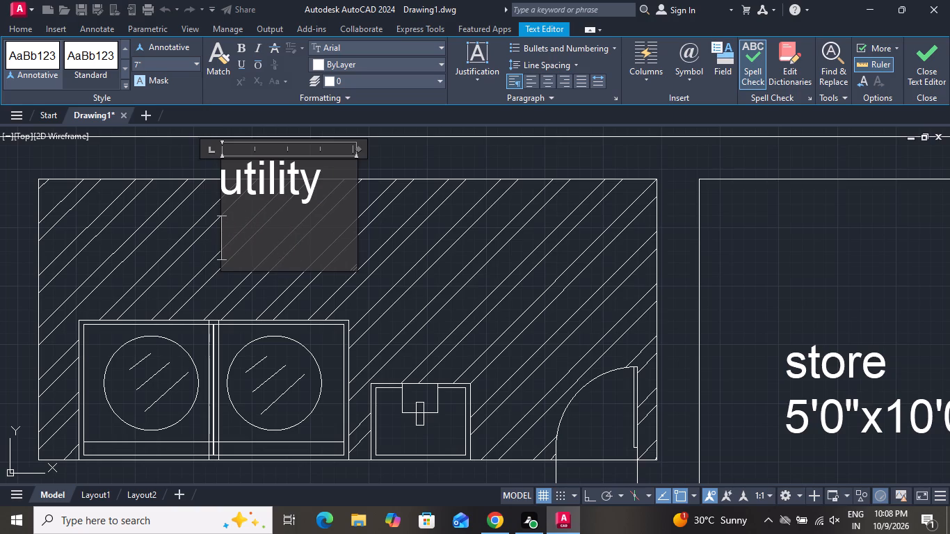
text(11)
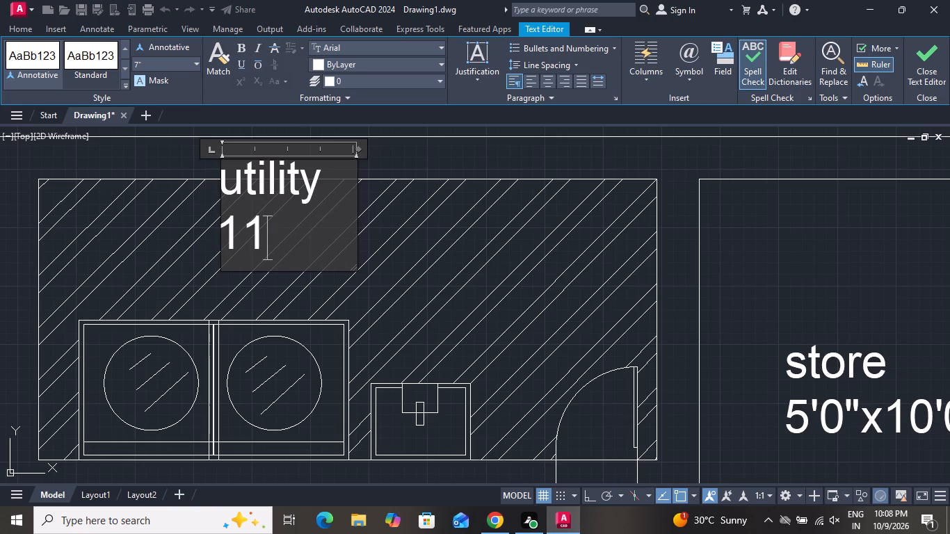
key(apostrophe)
key(0)
key(shift+quotedbl)
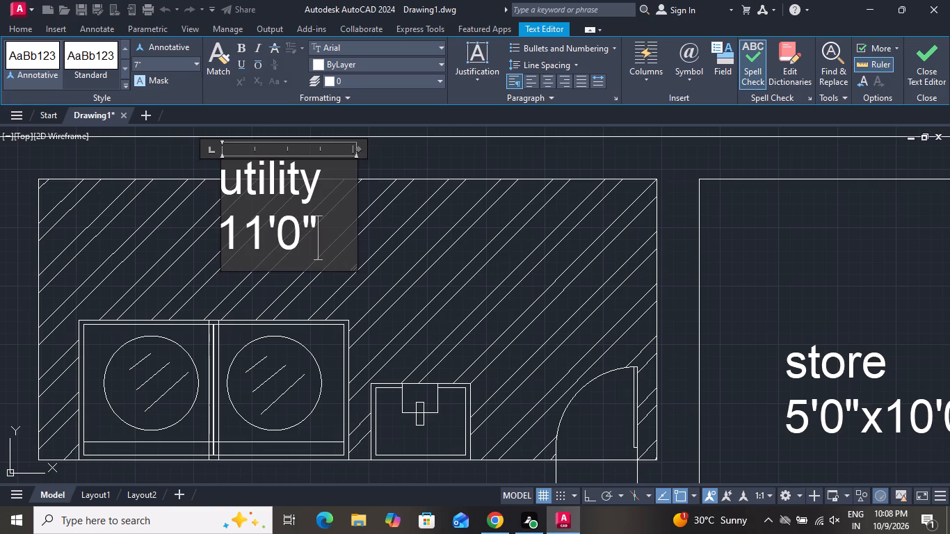
key(x)
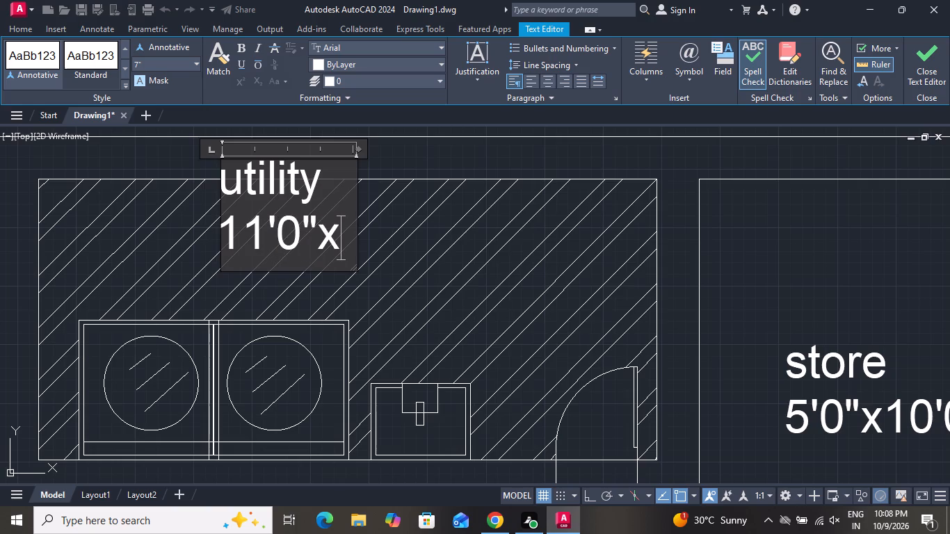
text(5'0")
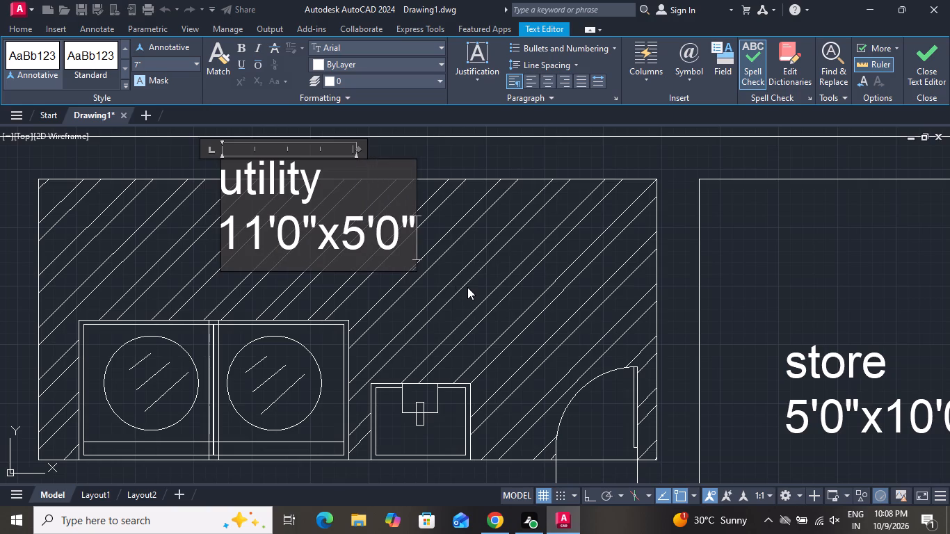
click(469, 289)
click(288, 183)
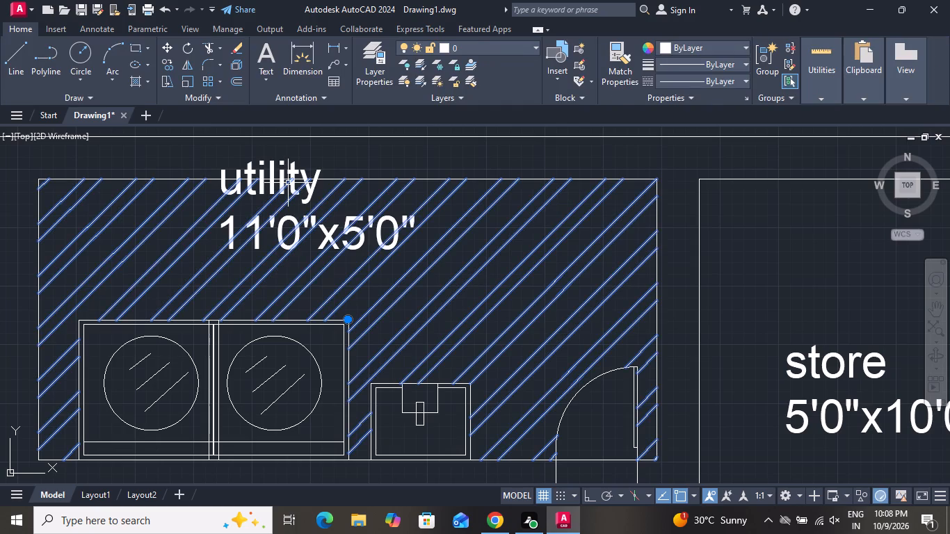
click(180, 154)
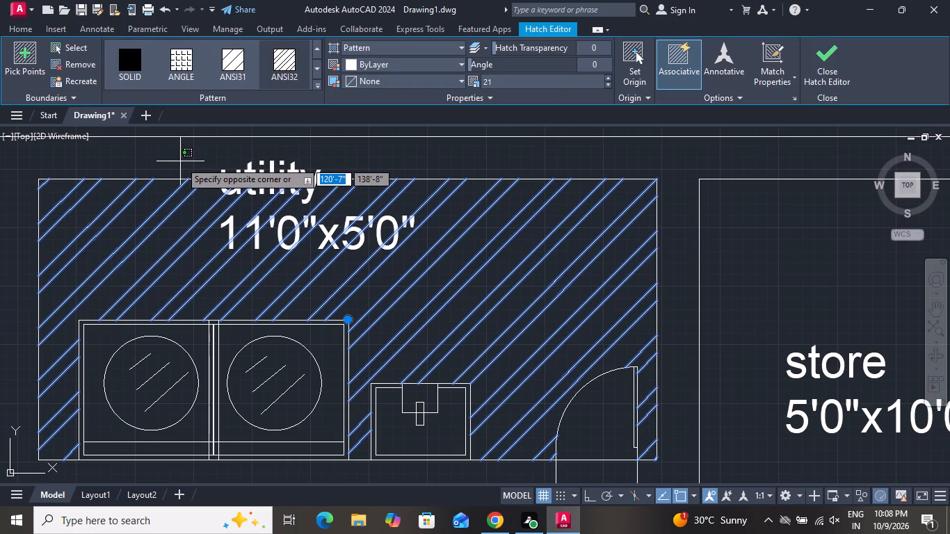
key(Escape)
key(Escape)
Move the utility label slightly down so both lines sit inside the hatched area, above the washing machines.
click(246, 168)
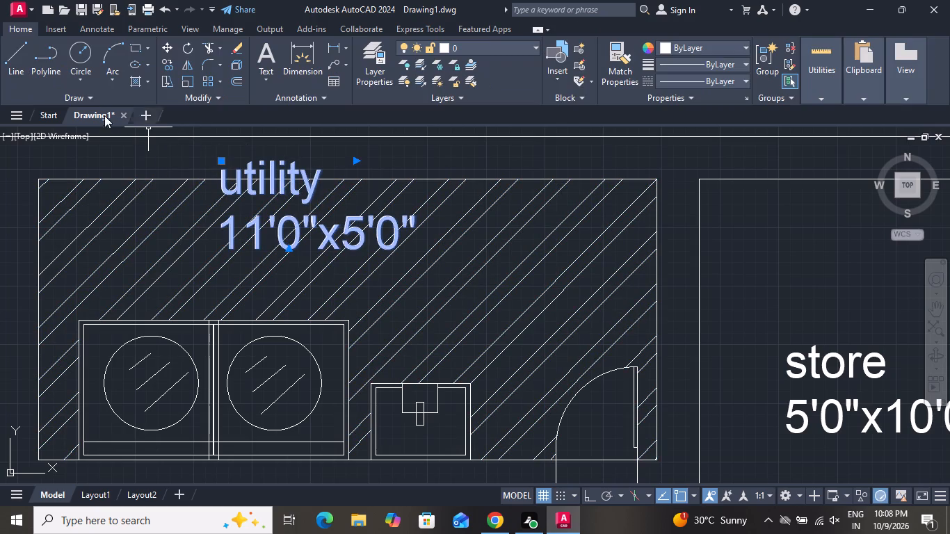
click(159, 47)
click(162, 47)
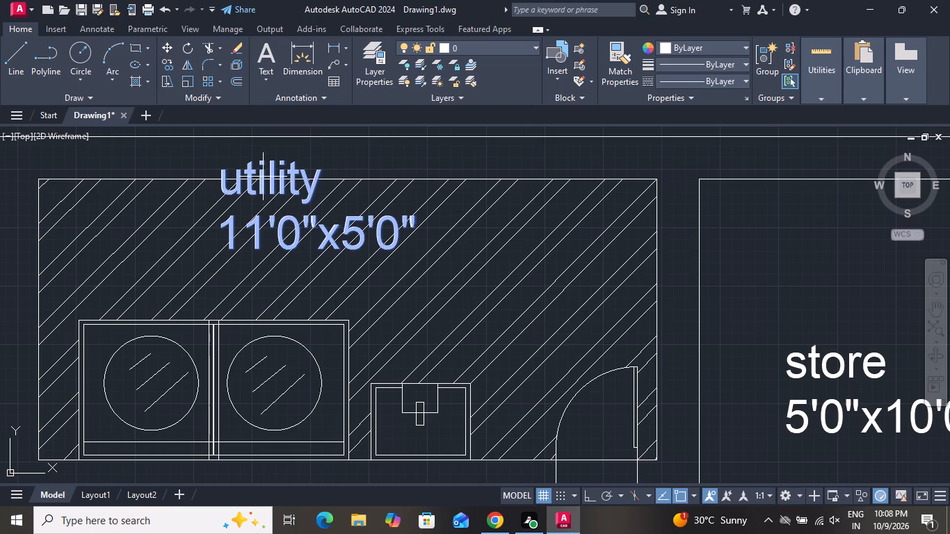
click(294, 228)
click(314, 267)
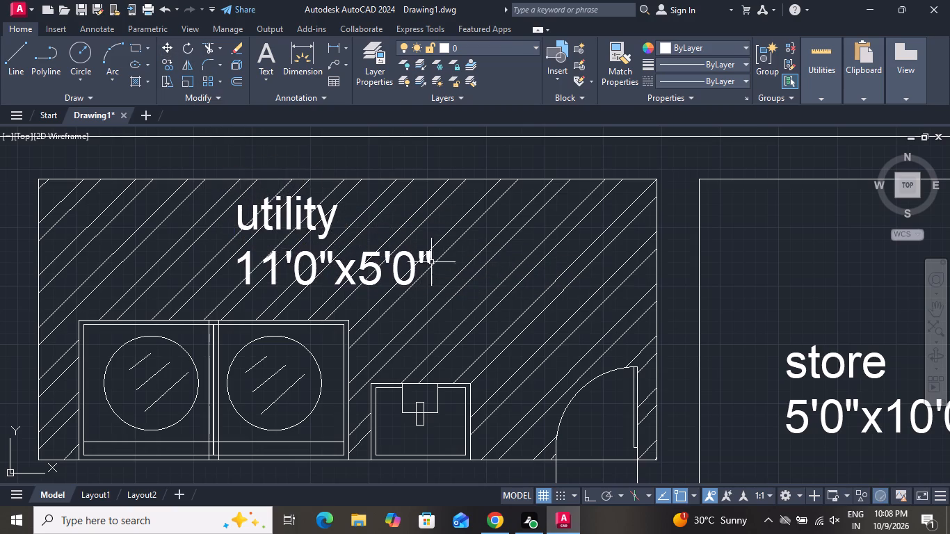
Change the name line of the store label in the upper bedroom to "bedroom 1".
scroll(436, 262, down, 3)
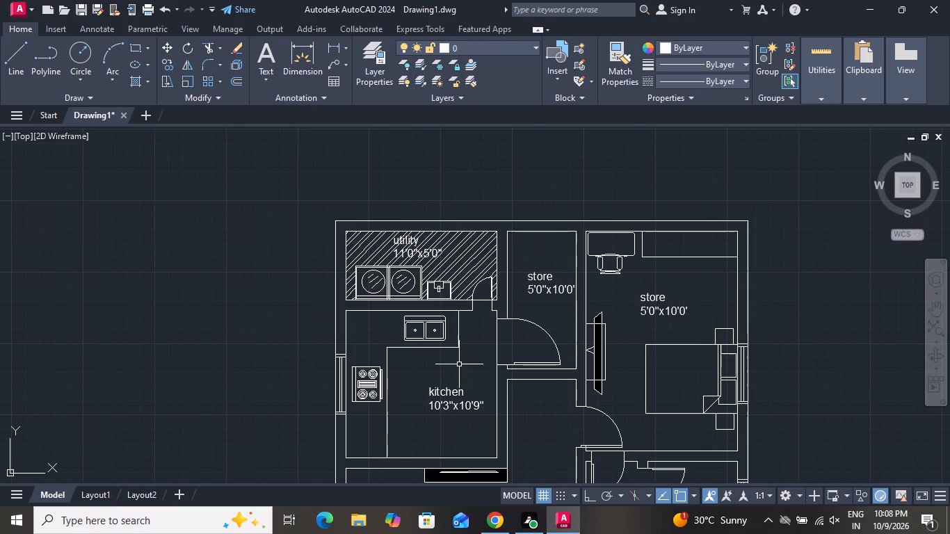
scroll(711, 302, up, 2)
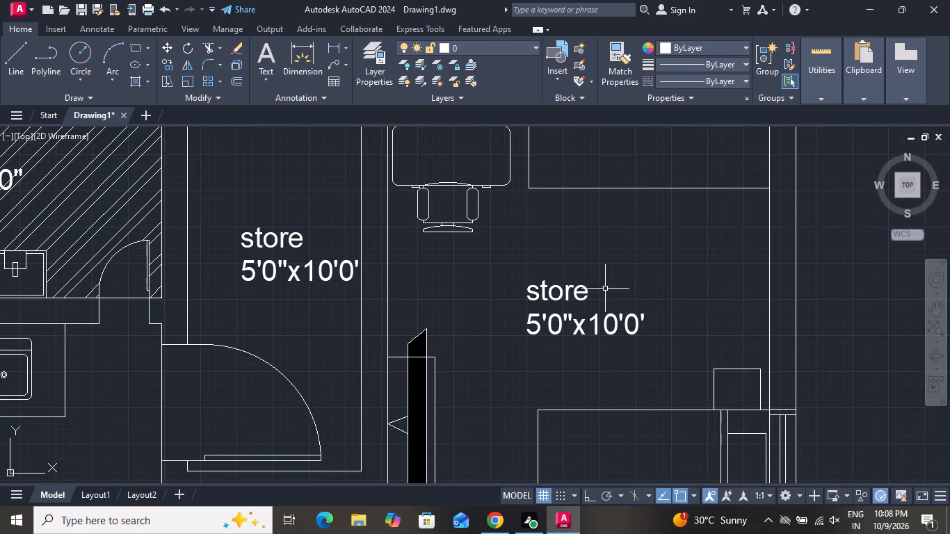
scroll(596, 285, up, 2)
double_click(565, 293)
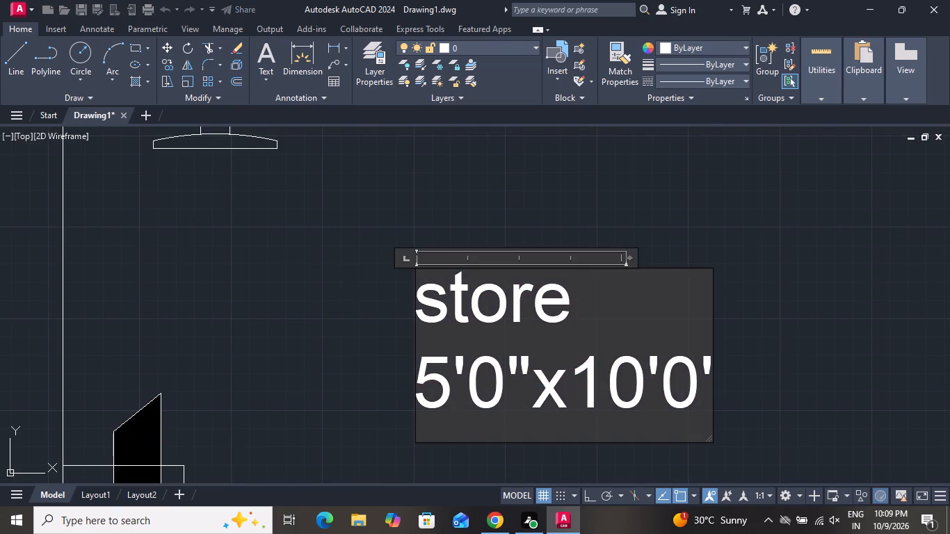
key(BackSpace)
key(BackSpace)
key(BackSpace)
key(BackSpace)
key(BackSpace)
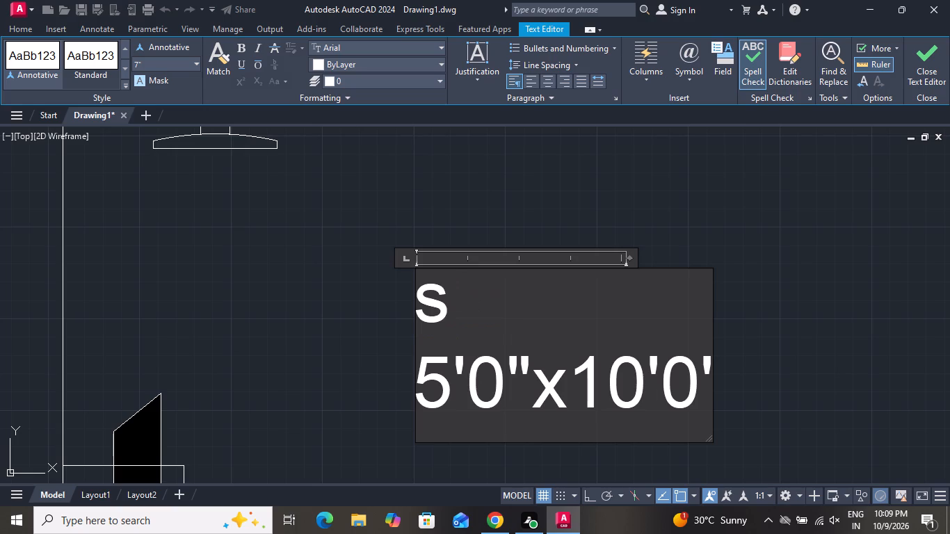
text(bedroom)
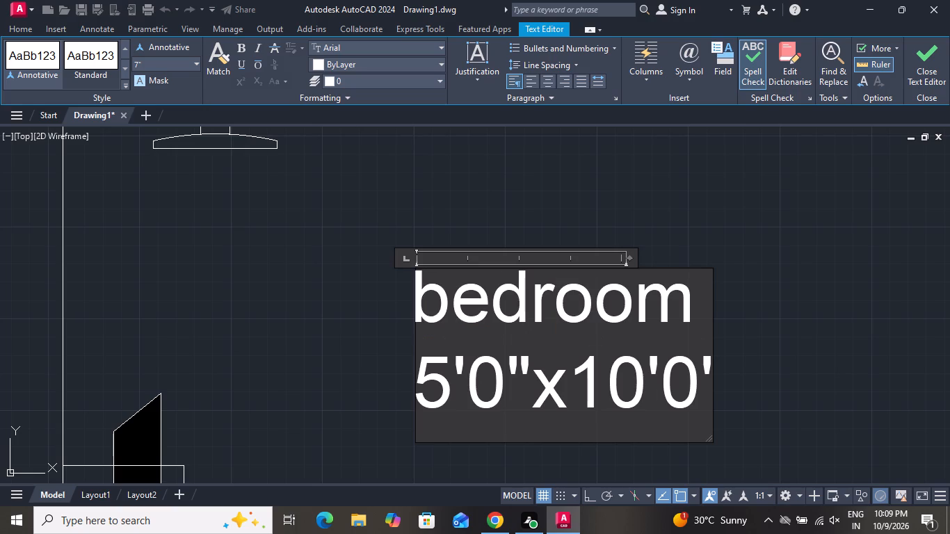
key(space)
text(1)
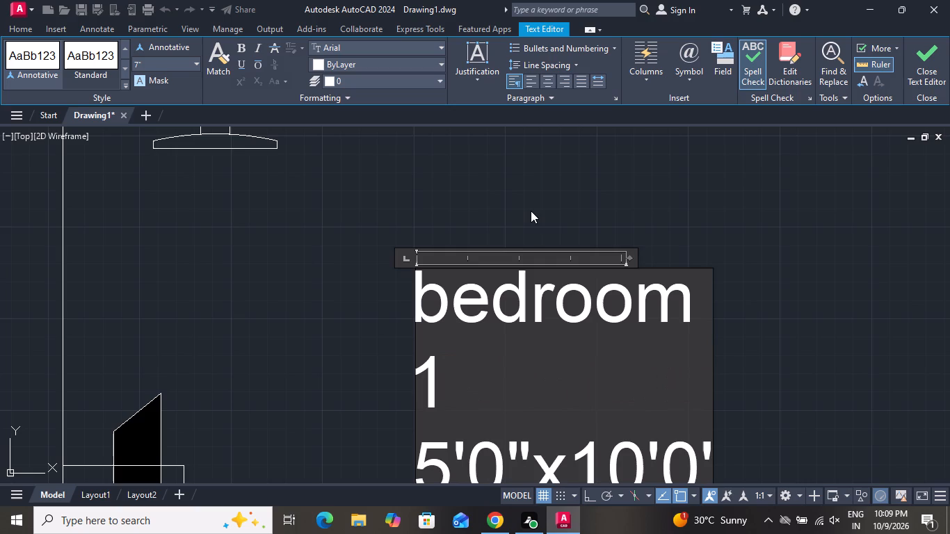
Set the dimension line of the bedroom 1 label to 12'0"x16'0" and finish editing the text.
scroll(596, 117, down, 2)
click(707, 422)
scroll(697, 384, down, 3)
scroll(698, 380, up, 1)
scroll(670, 311, down, 1)
scroll(642, 311, up, 1)
scroll(640, 311, down, 1)
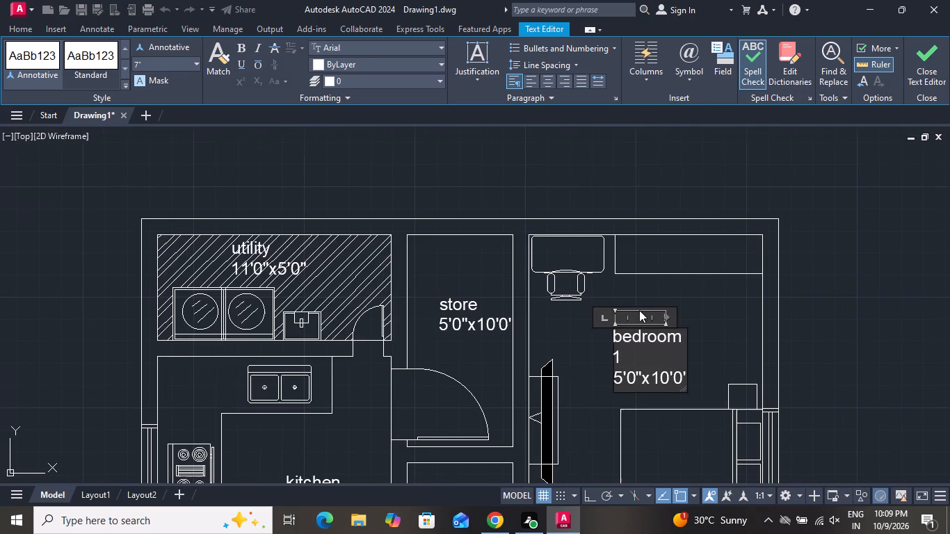
click(668, 378)
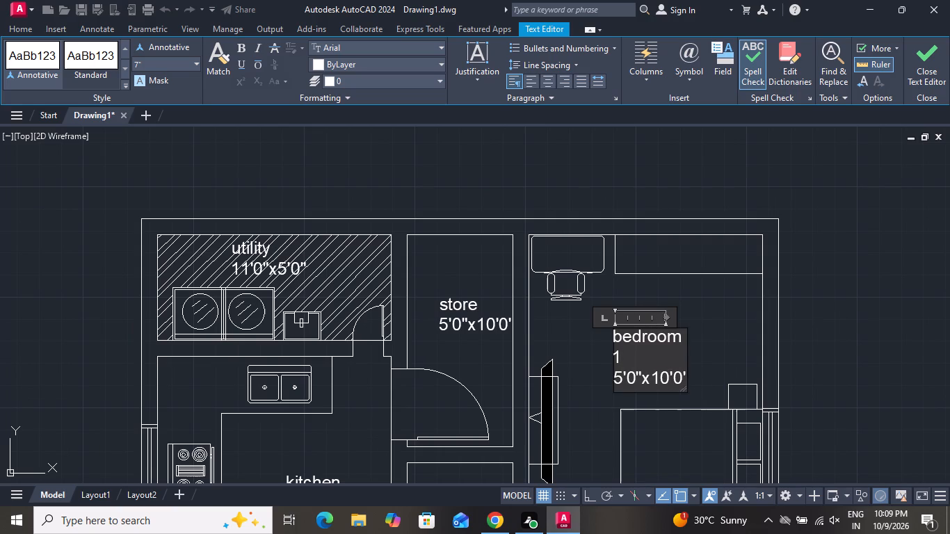
key(BackSpace)
key(BackSpace)
key(BackSpace)
key(BackSpace)
key(BackSpace)
key(BackSpace)
key(BackSpace)
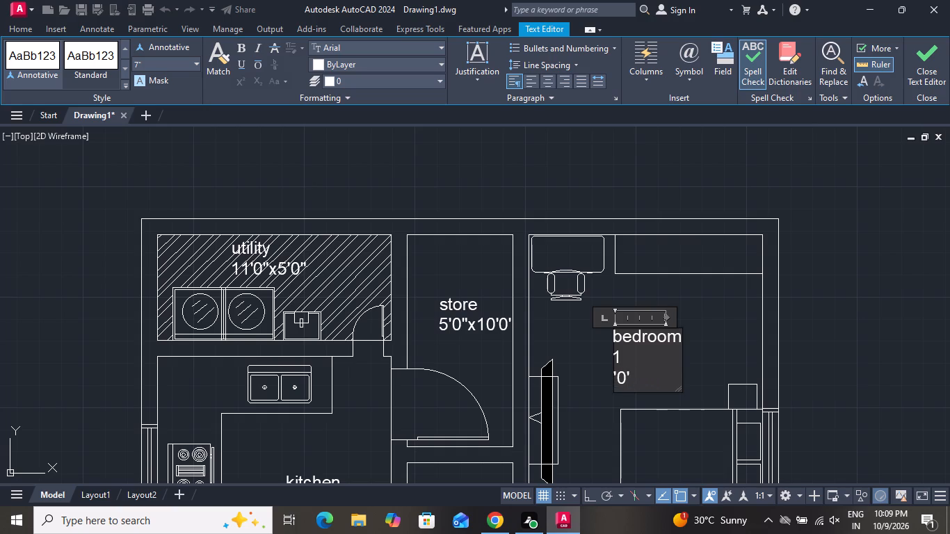
click(643, 373)
key(BackSpace)
key(BackSpace)
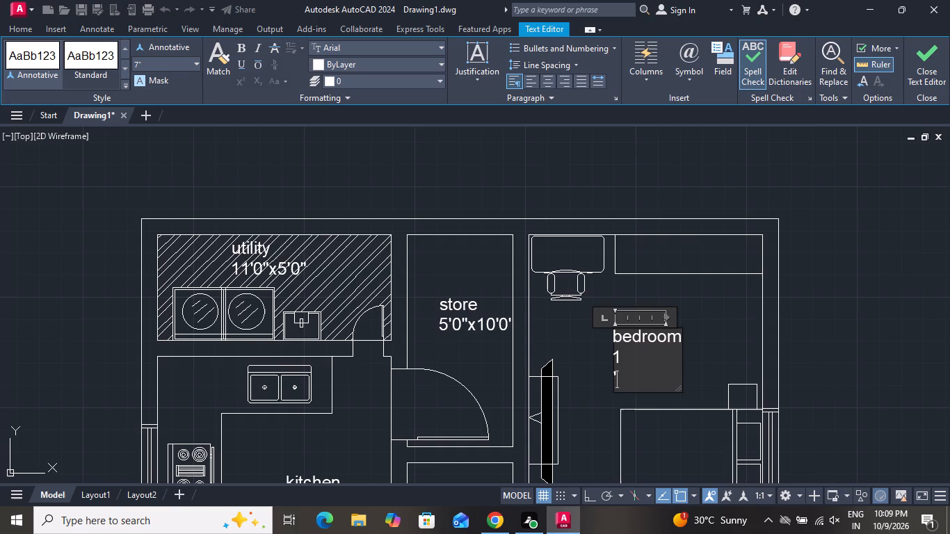
key(BackSpace)
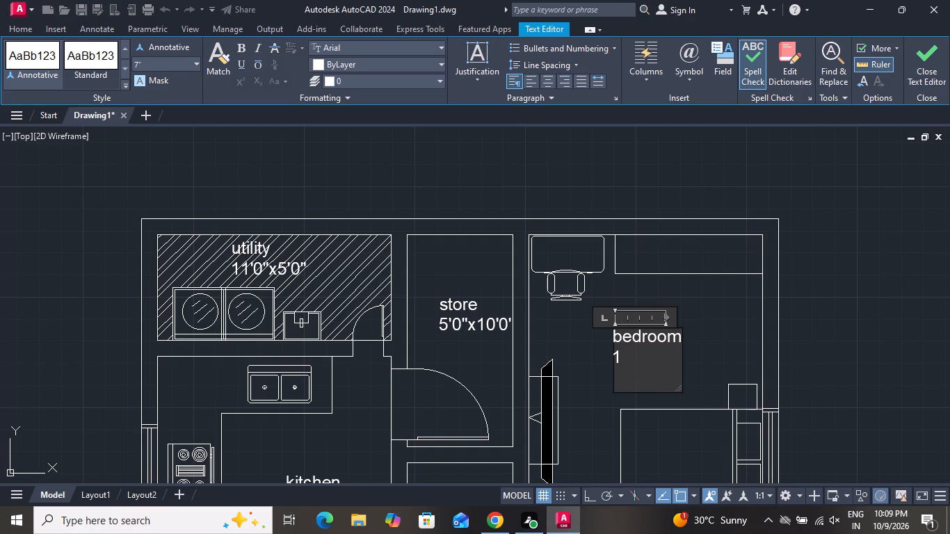
text(12')
text(0"x)
key(1)
text(6')
key(0)
key(shift+quotedbl)
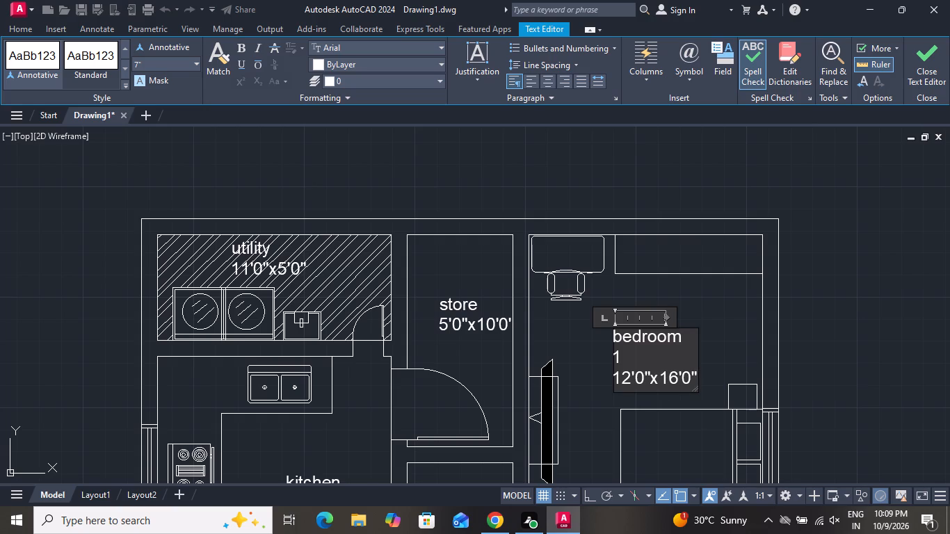
click(714, 324)
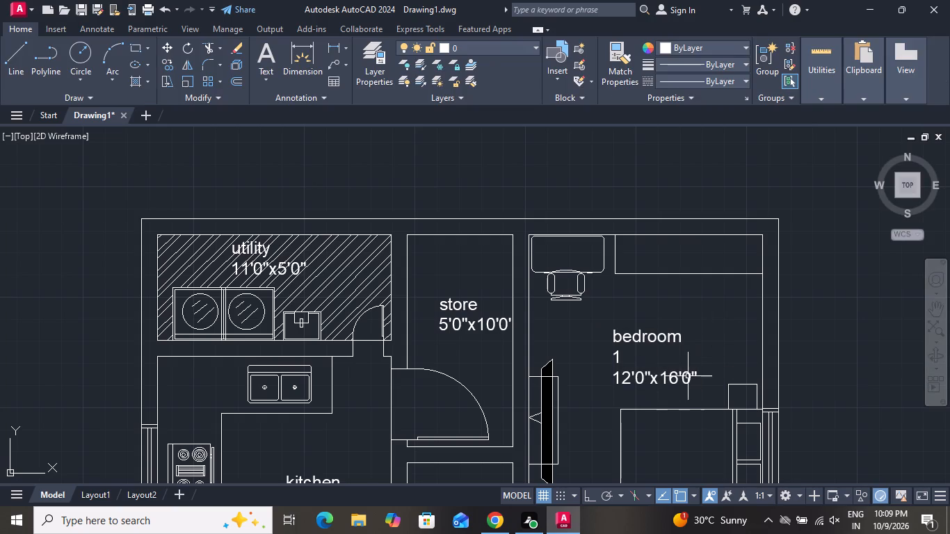
Widen the text frame of the bedroom 1 label so its name fits on one line, and finish editing.
double_click(645, 334)
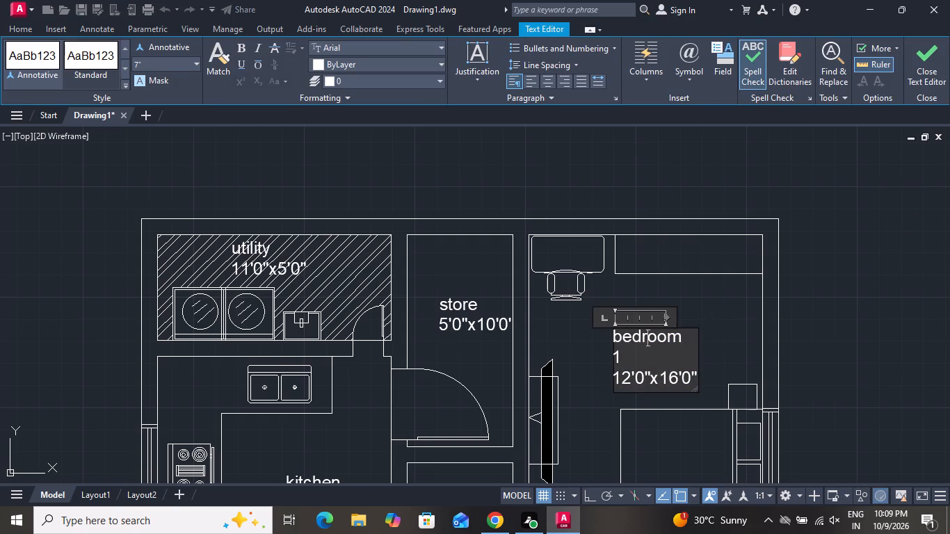
click(687, 337)
triple_click(687, 337)
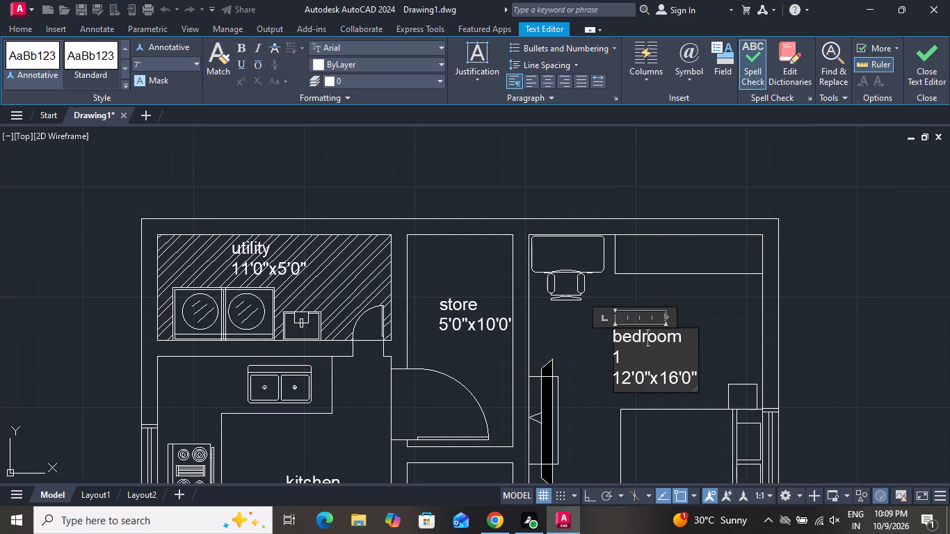
click(666, 355)
drag(643, 336, 690, 341)
click(690, 335)
double_click(693, 341)
drag(681, 346, 681, 353)
click(670, 366)
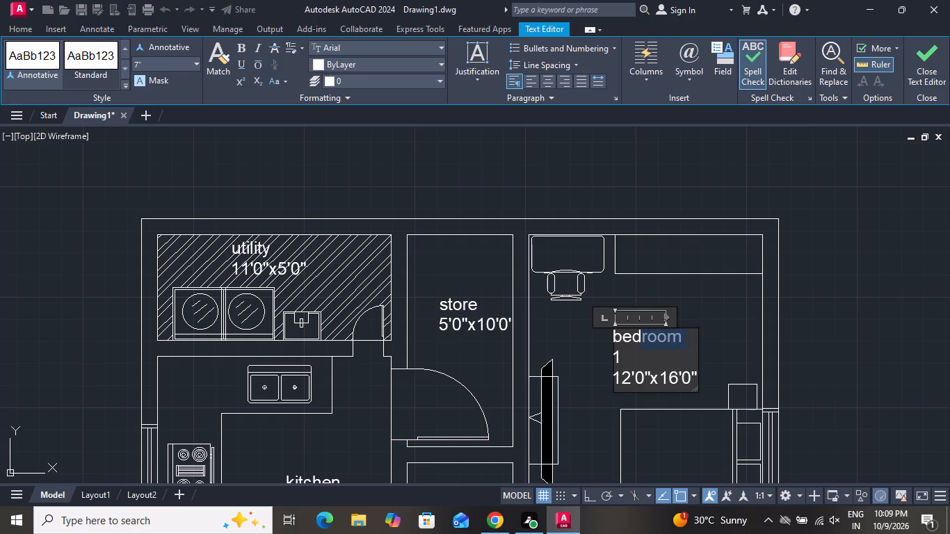
click(740, 319)
double_click(674, 337)
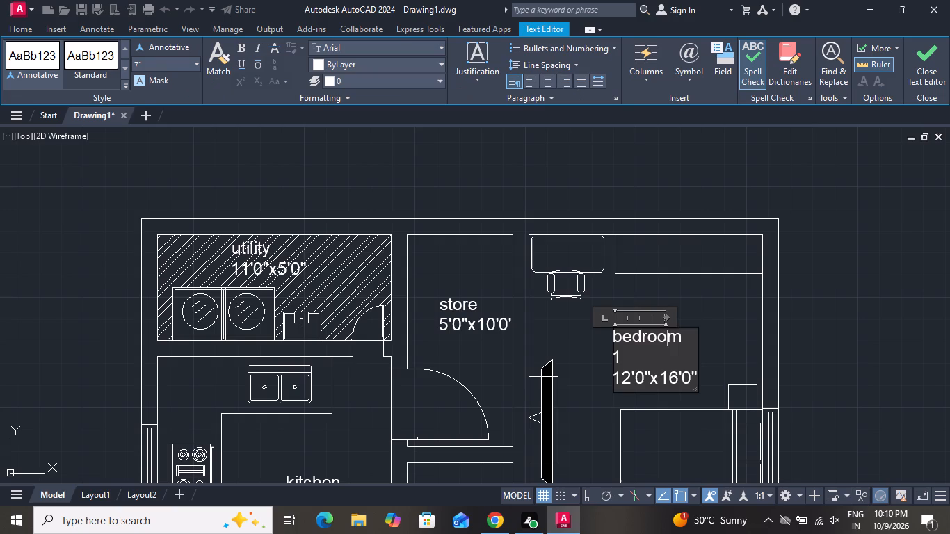
drag(696, 359, 742, 343)
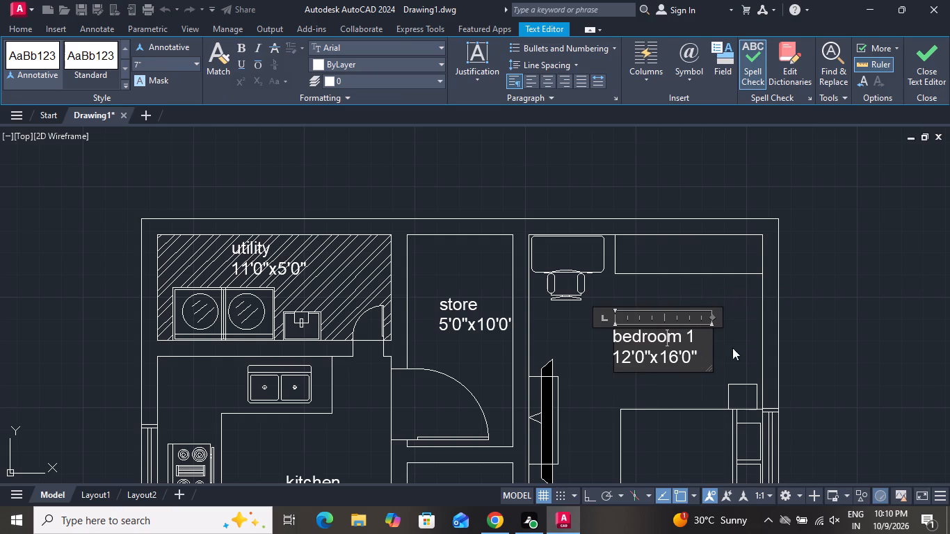
click(671, 384)
Change the name line of the store label in the small windowed room below bedroom 1 to "a.toi".
scroll(662, 353, down, 2)
scroll(662, 347, up, 1)
scroll(637, 336, down, 1)
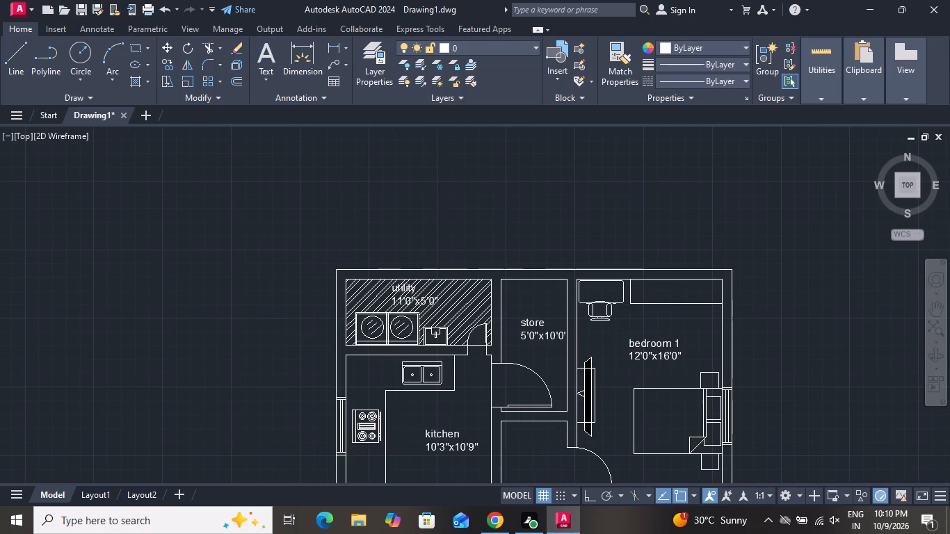
scroll(627, 358, up, 1)
scroll(627, 358, down, 1)
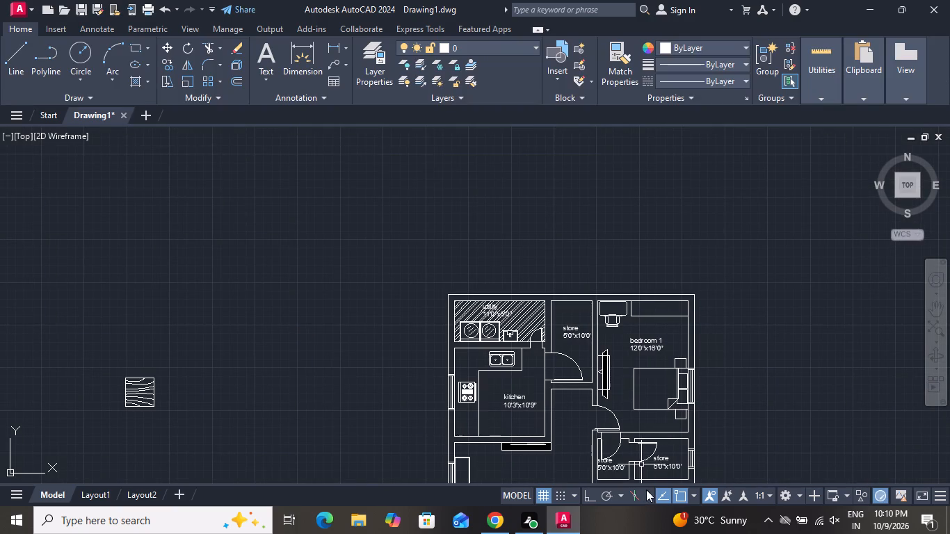
scroll(646, 473, up, 1)
scroll(652, 467, down, 1)
scroll(652, 467, up, 1)
scroll(653, 467, down, 1)
scroll(674, 462, up, 1)
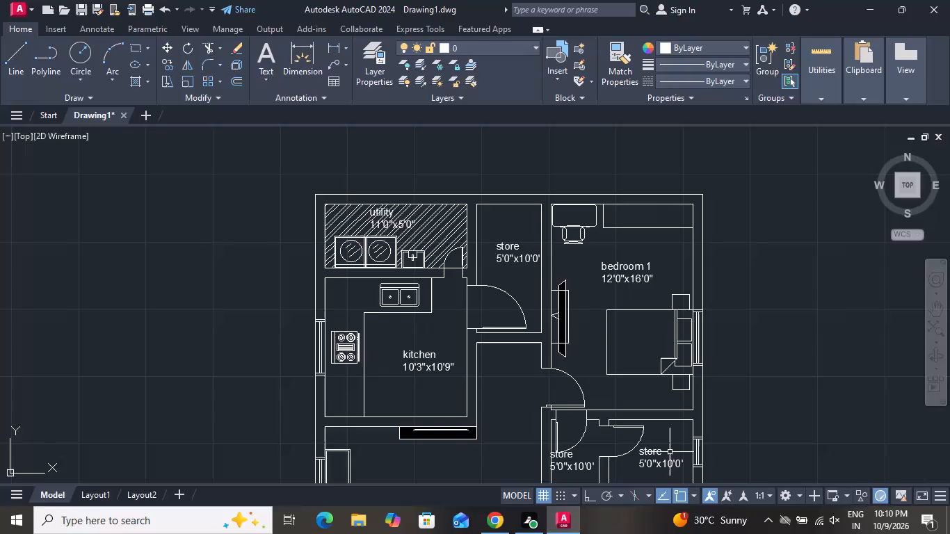
scroll(676, 293, down, 1)
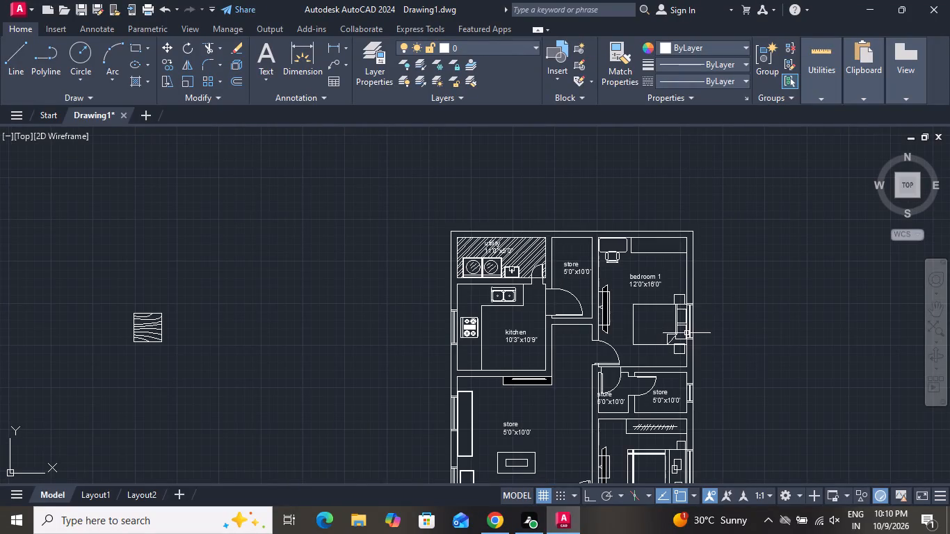
scroll(686, 333, up, 1)
scroll(686, 332, down, 1)
scroll(670, 233, up, 1)
scroll(670, 233, down, 1)
scroll(667, 435, up, 2)
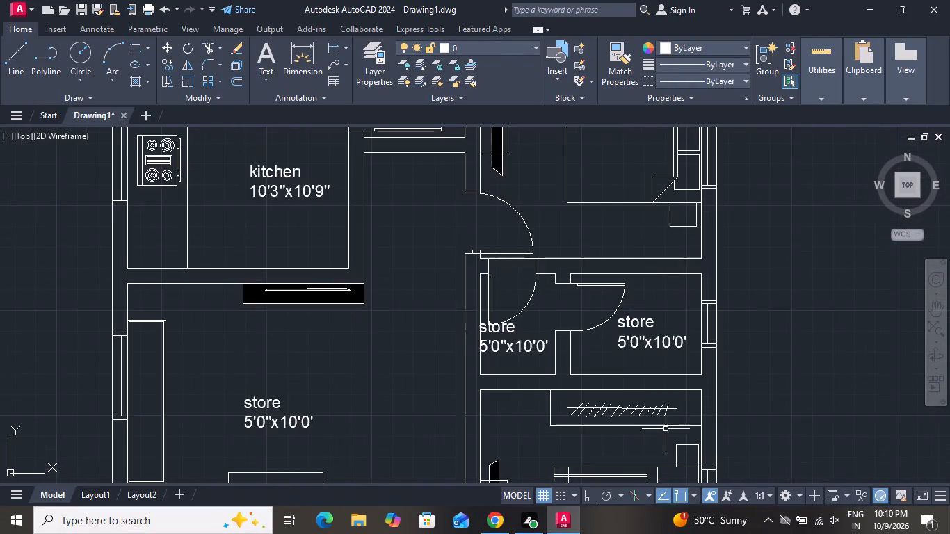
scroll(654, 318, up, 1)
scroll(652, 319, down, 1)
scroll(651, 322, up, 1)
double_click(641, 321)
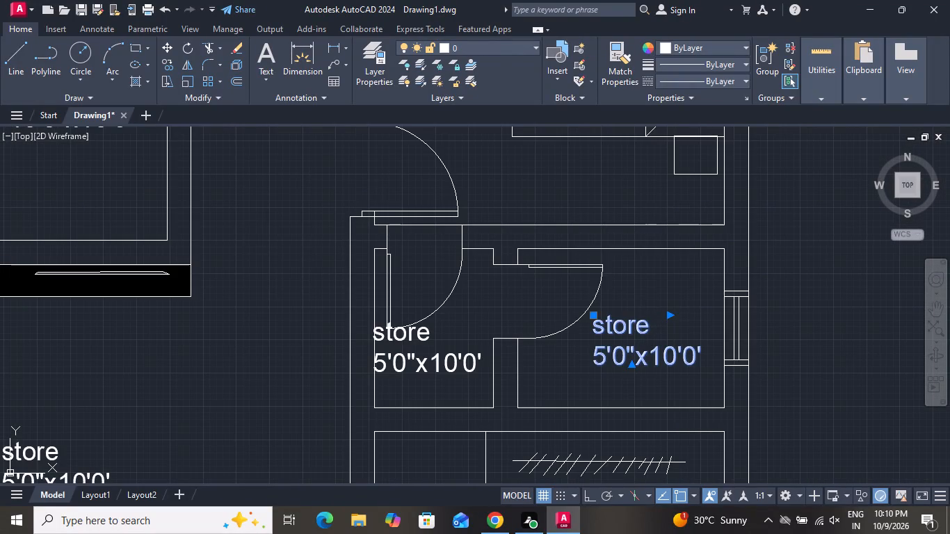
click(650, 322)
key(BackSpace)
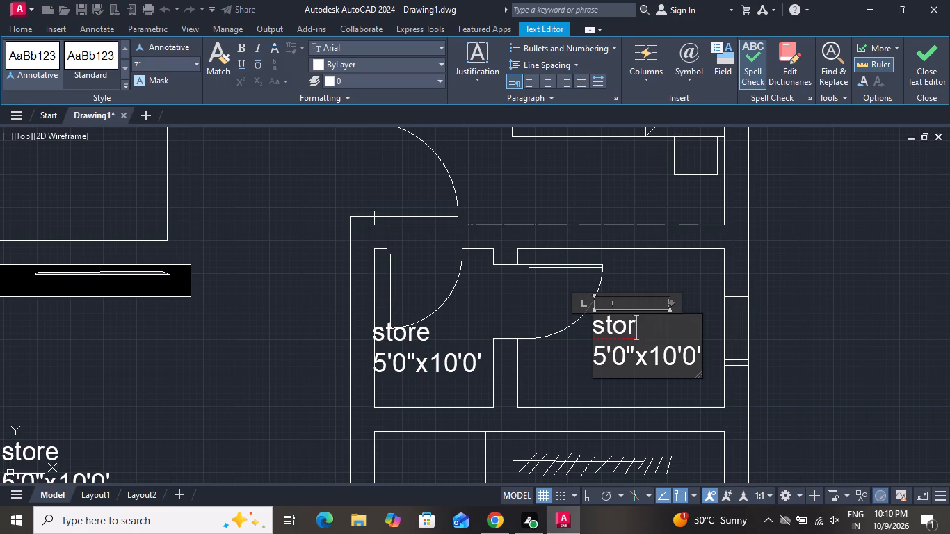
key(BackSpace)
key(BackSpace)
key(BackSpace)
key(BackSpace)
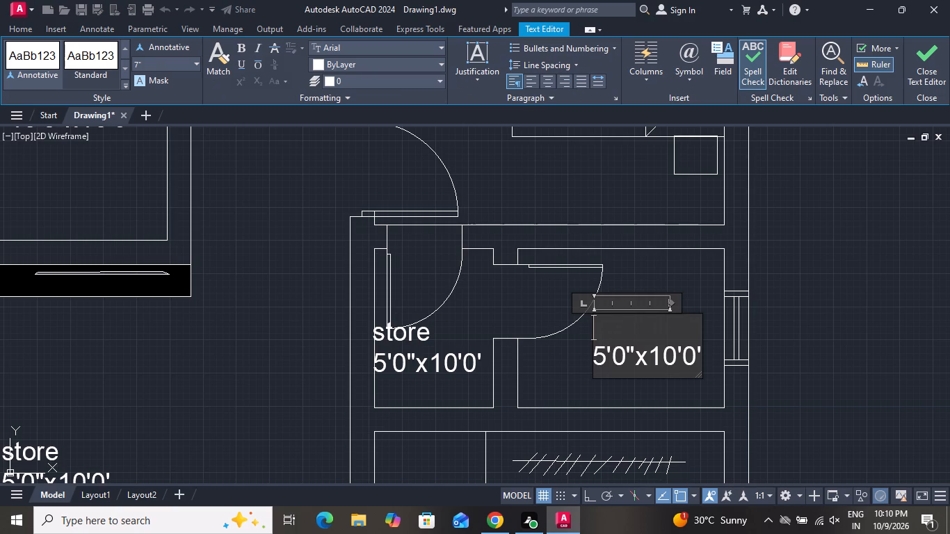
text(a.)
text(to)
key(i)
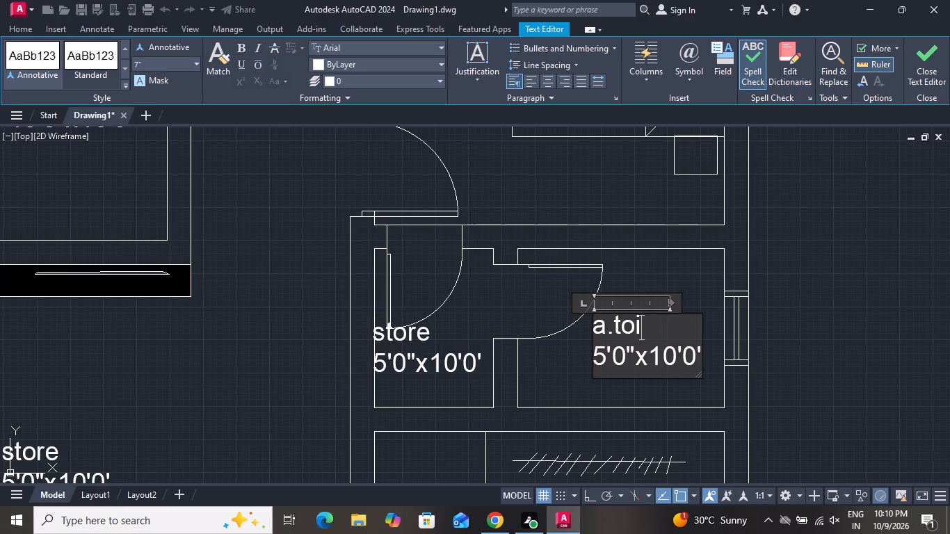
Set the dimension line of the a.toi label to 6'6"x5'0" and finish editing the text.
click(702, 359)
click(695, 361)
key(BackSpace)
key(BackSpace)
key(BackSpace)
key(BackSpace)
key(BackSpace)
key(BackSpace)
key(BackSpace)
key(BackSpace)
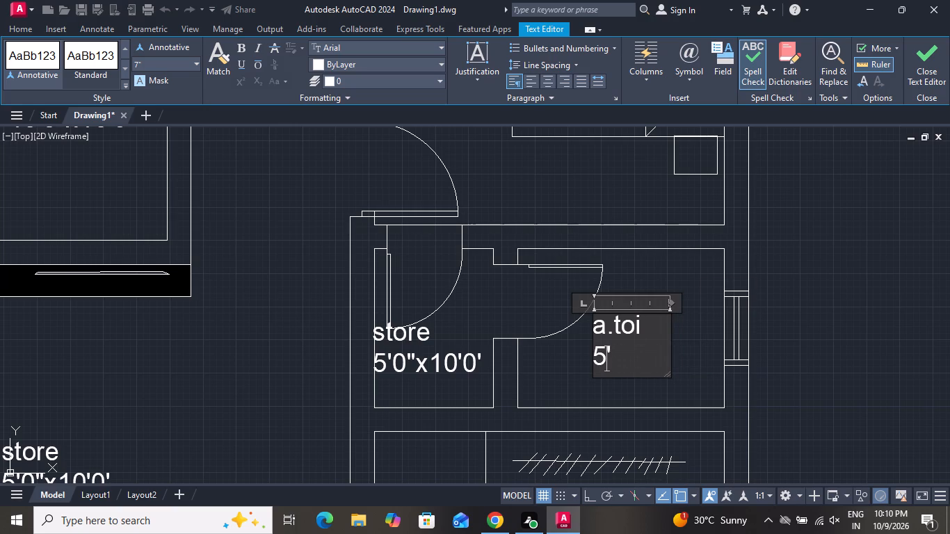
key(BackSpace)
key(6)
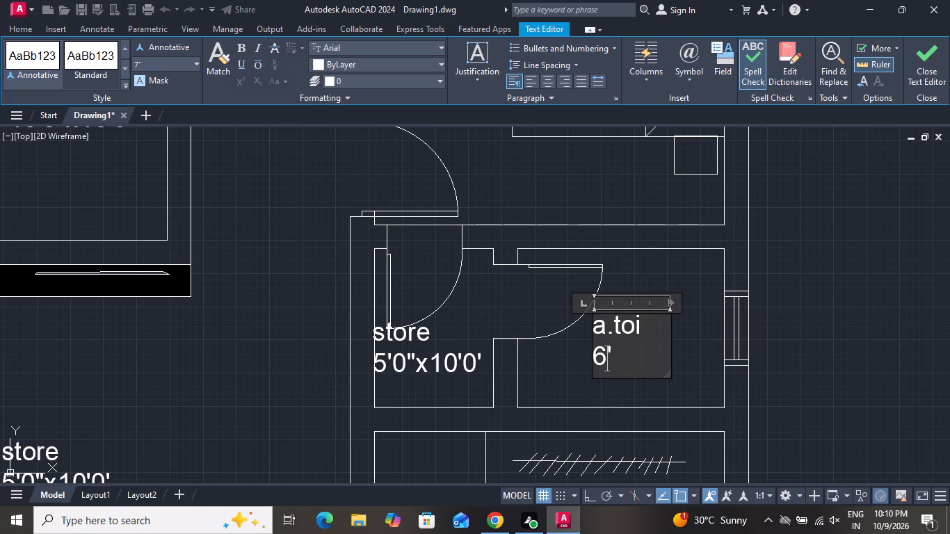
click(636, 349)
text(6")
key(x)
text(5')
key(0)
key(shift+quotedbl)
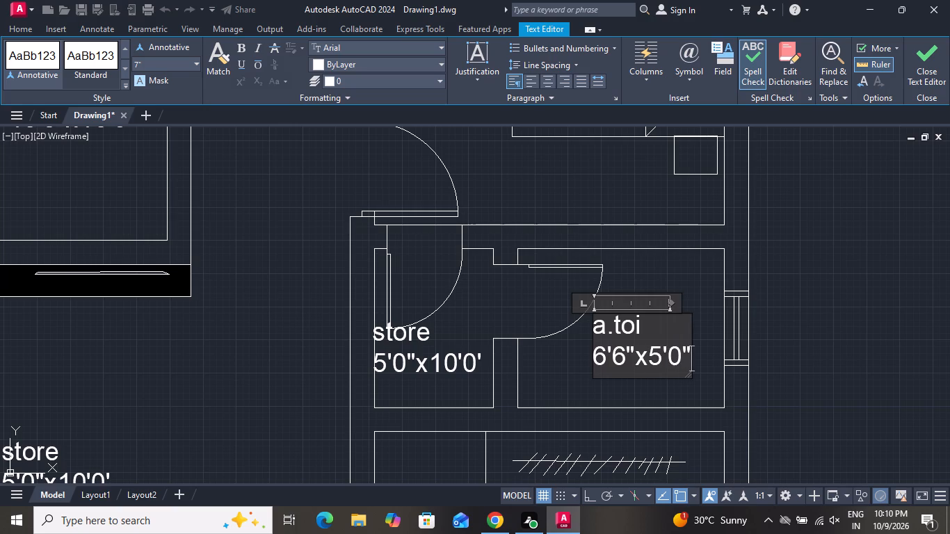
click(686, 289)
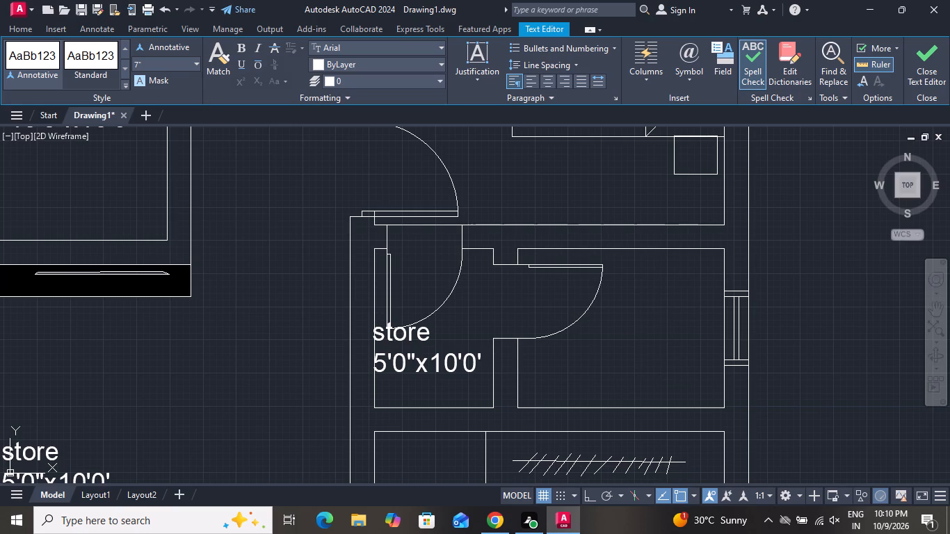
Change the name line of the store label in the small room adjoining the a.toi to "dressing".
click(471, 357)
double_click(427, 337)
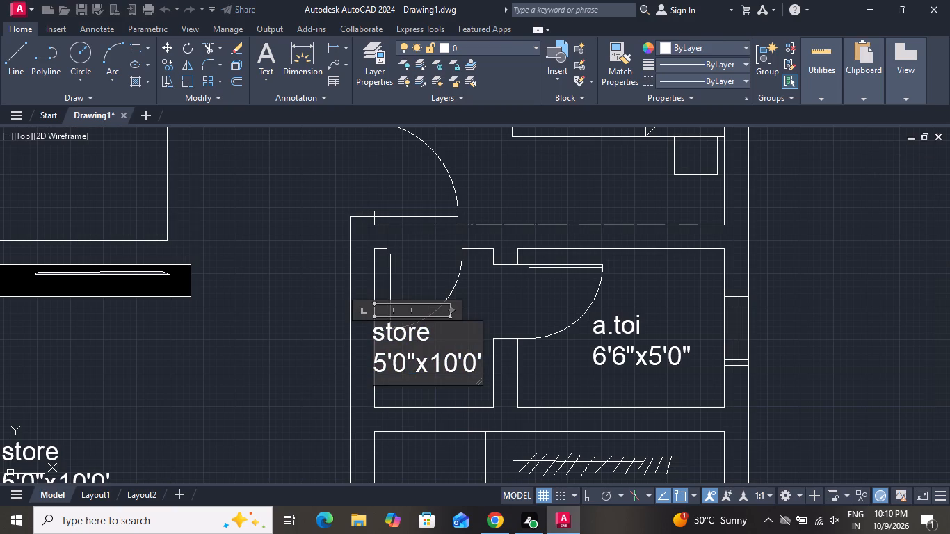
key(BackSpace)
key(BackSpace)
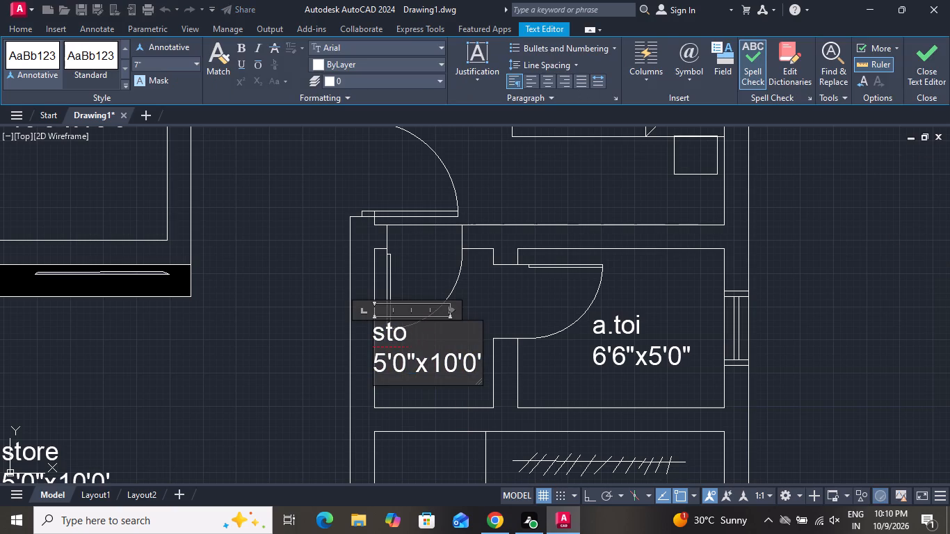
key(BackSpace)
key(BackSpace)
key(BackSpace)
text(dre)
text(ss)
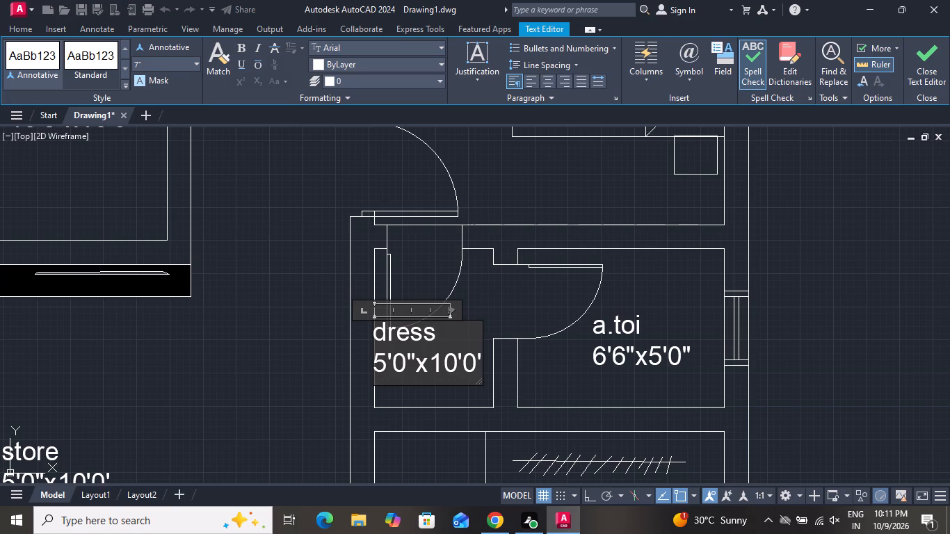
text(ing)
Set the dimension line of the dressing label to 5'0"x5'0" and finish editing the text.
click(478, 373)
key(BackSpace)
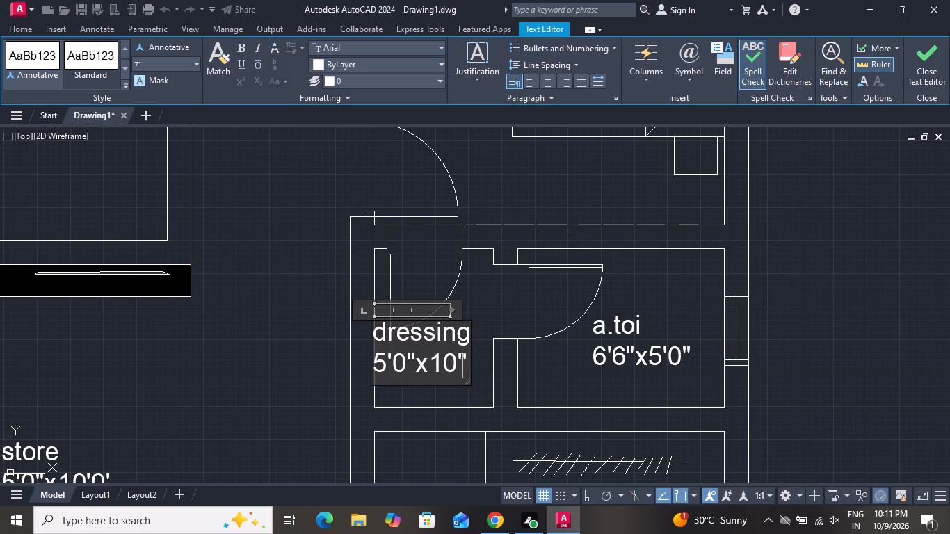
key(BackSpace)
key(BackSpace)
key(BackSpace)
key(BackSpace)
key(BackSpace)
key(BackSpace)
key(BackSpace)
key(BackSpace)
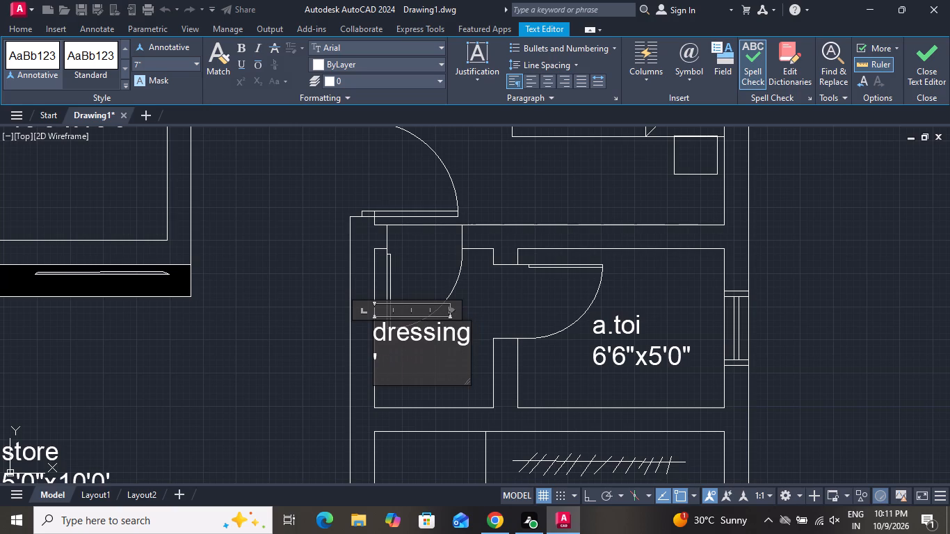
click(411, 369)
key(BackSpace)
text(5'0"x5'0")
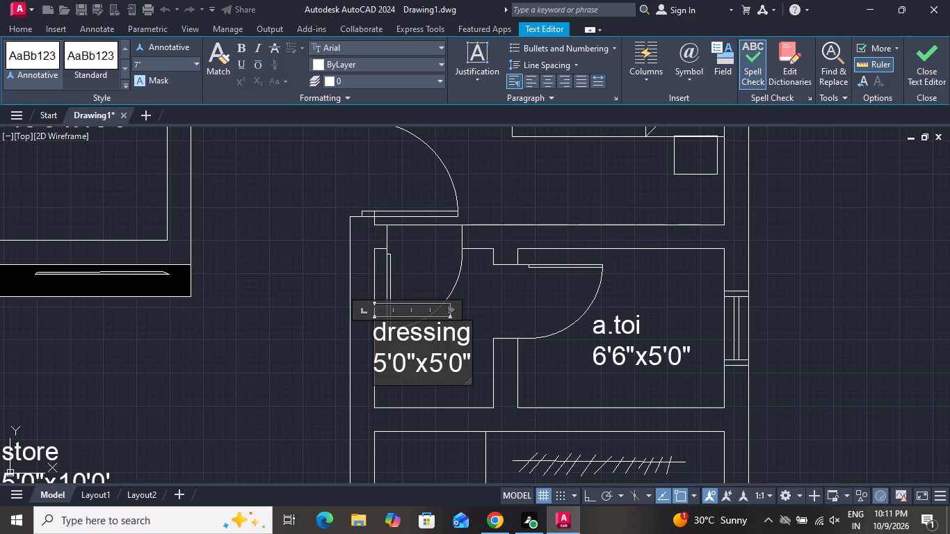
click(308, 316)
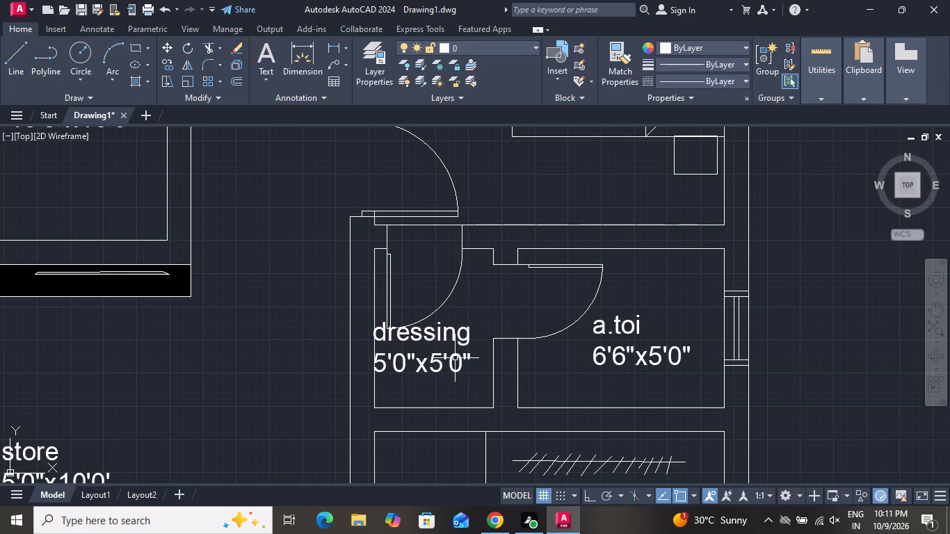
Move the dressing label slightly down and away from the wall so it sits inside its room.
click(458, 329)
click(167, 46)
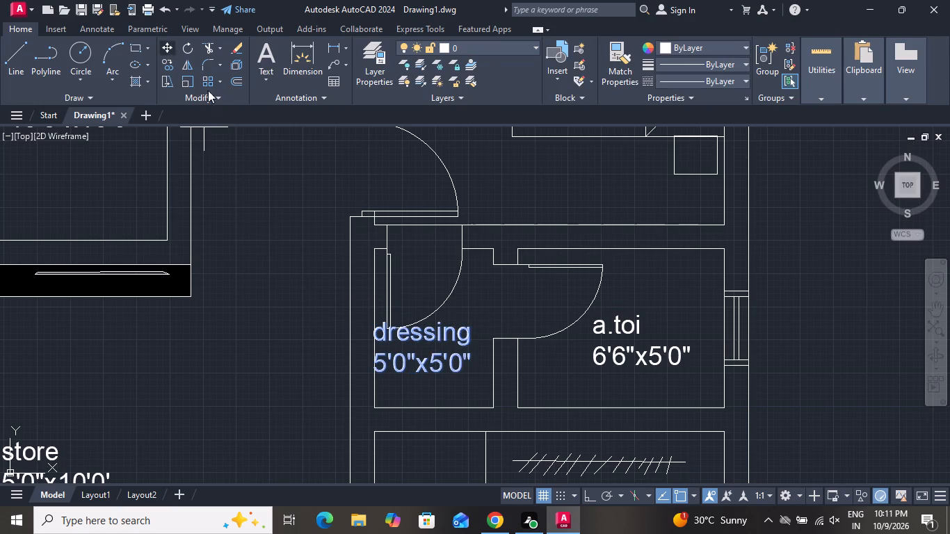
click(419, 348)
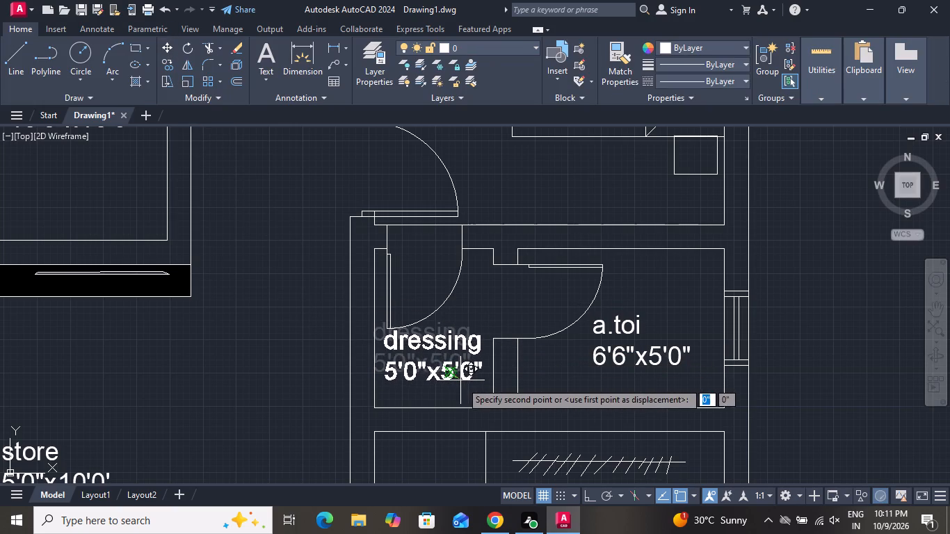
click(462, 386)
Change the name line of the store label in the bedroom below the dressing room and a.toi to "bedroom 2".
scroll(481, 299, down, 1)
scroll(481, 284, up, 1)
scroll(480, 279, down, 1)
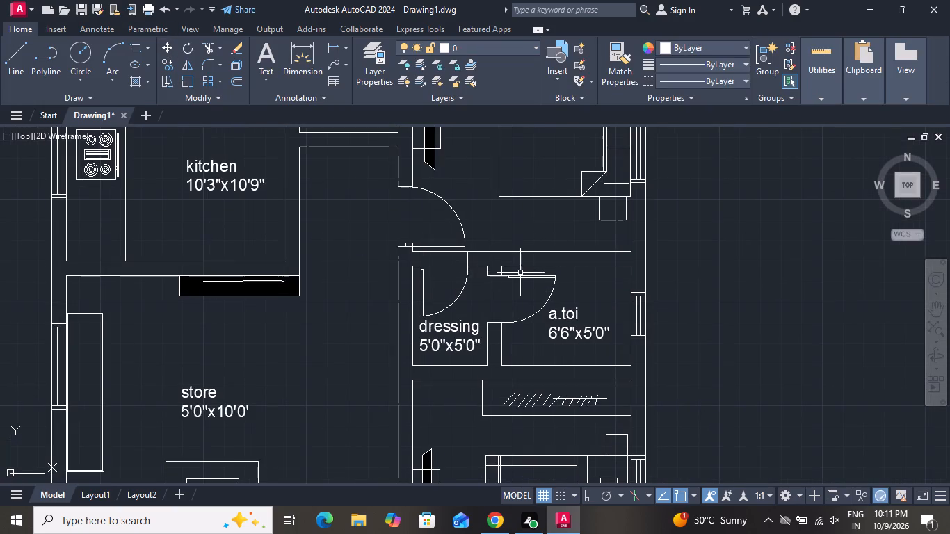
scroll(520, 272, up, 1)
scroll(528, 265, down, 3)
scroll(519, 268, up, 1)
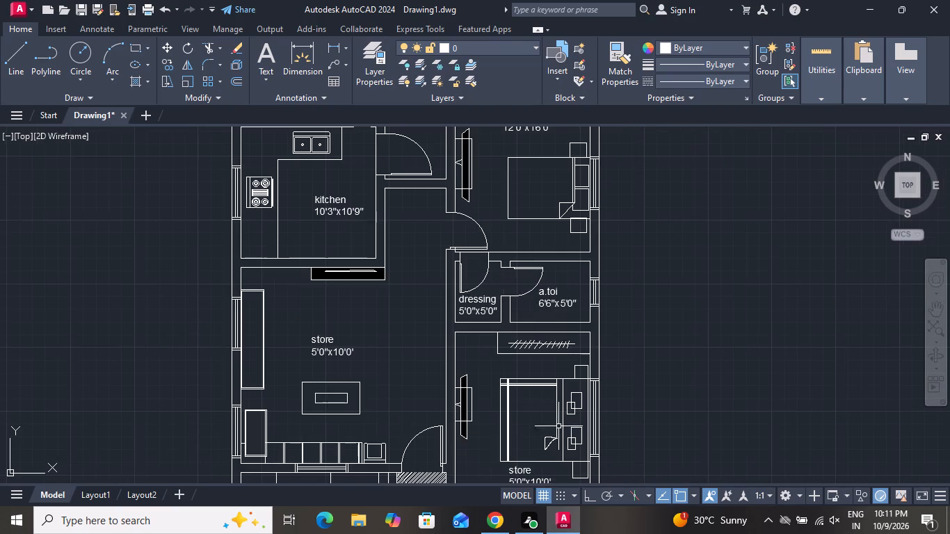
scroll(490, 309, down, 2)
scroll(499, 382, up, 2)
scroll(498, 382, down, 1)
scroll(501, 380, up, 2)
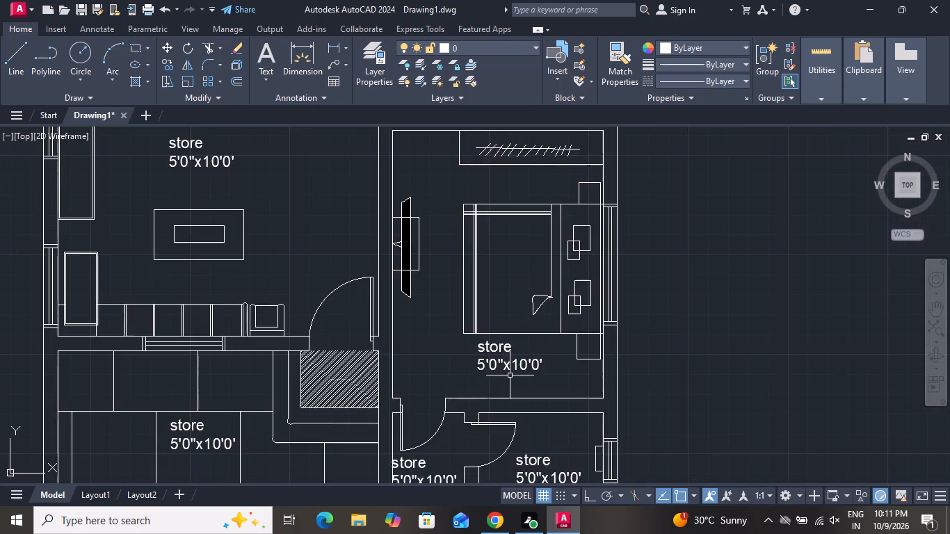
scroll(512, 371, up, 2)
double_click(501, 316)
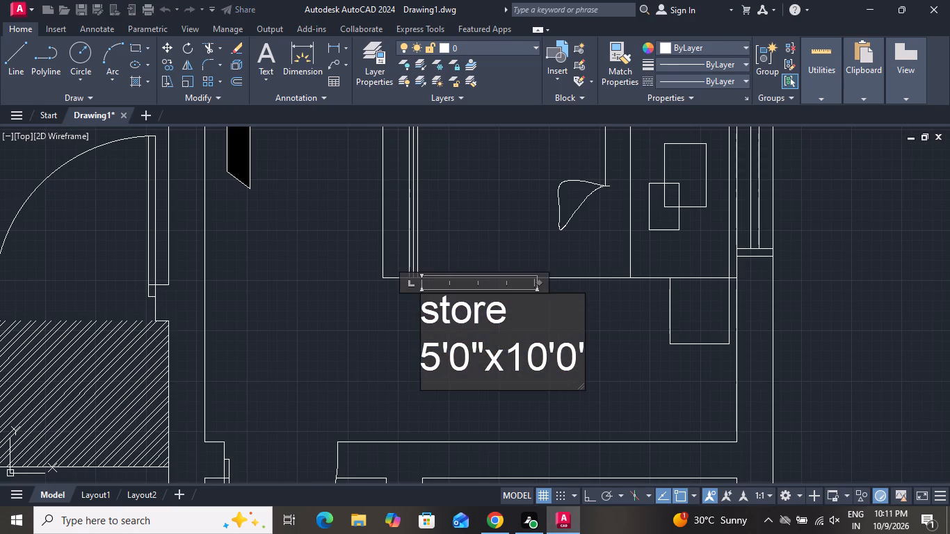
key(BackSpace)
key(BackSpace)
key(BackSpace)
key(BackSpace)
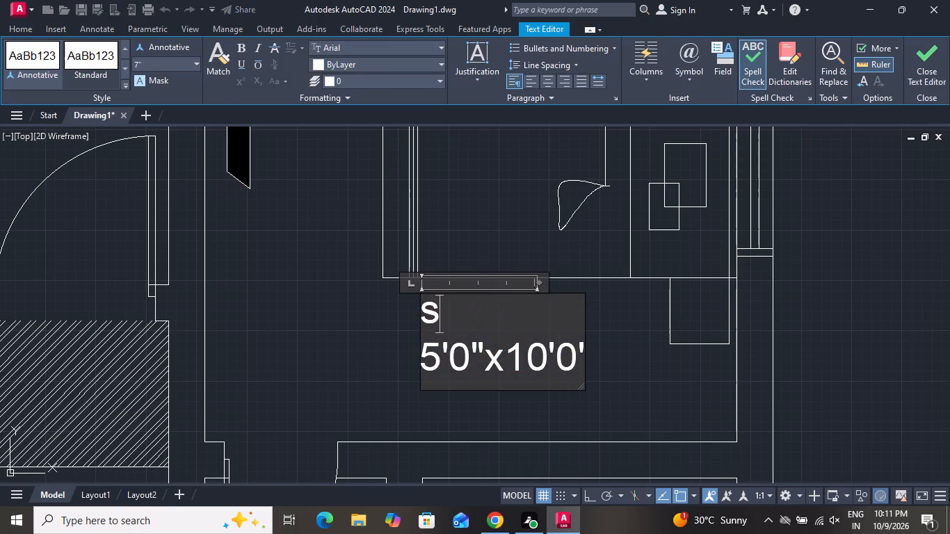
key(BackSpace)
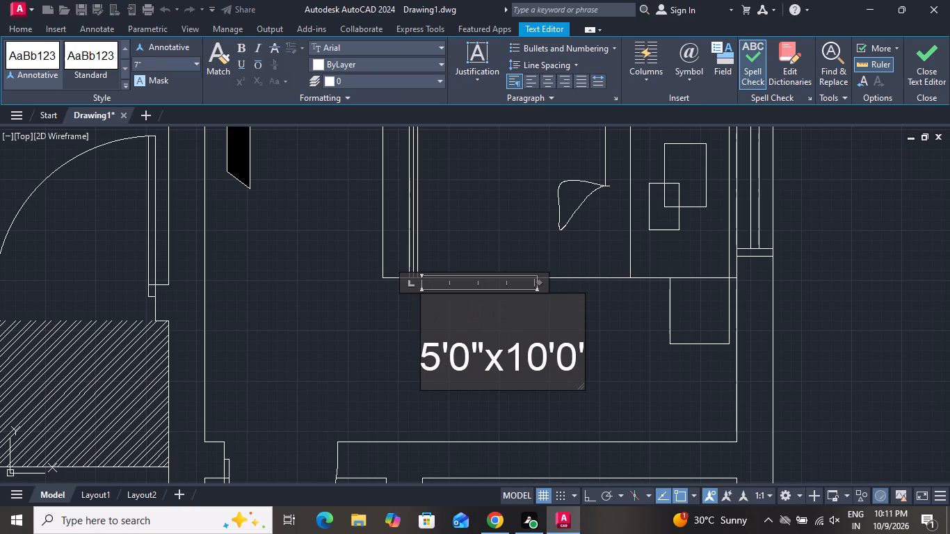
text(bed)
text(room 2)
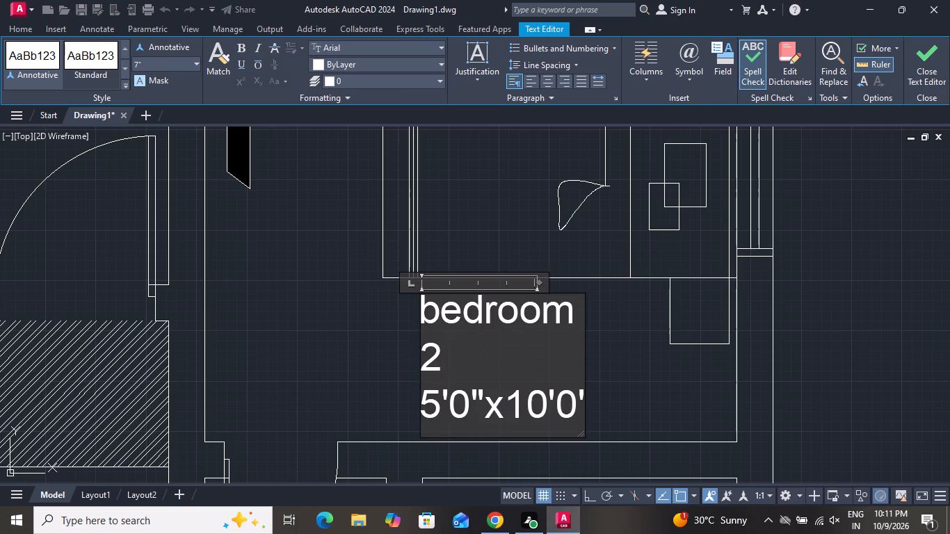
Set the dimension line of the bedroom 2 label to 12'0"x14'0".
click(570, 403)
key(BackSpace)
key(BackSpace)
key(BackSpace)
key(BackSpace)
key(BackSpace)
key(BackSpace)
key(BackSpace)
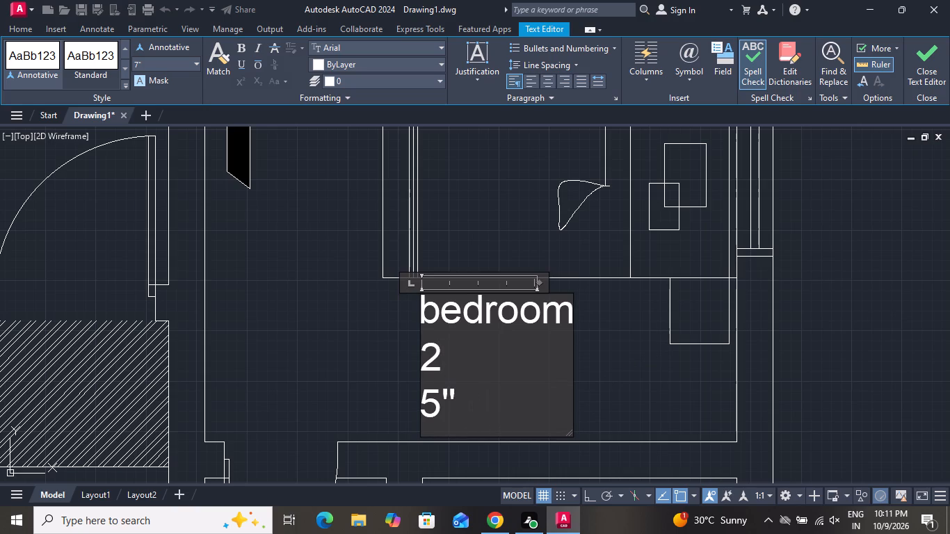
key(BackSpace)
key(BackSpace)
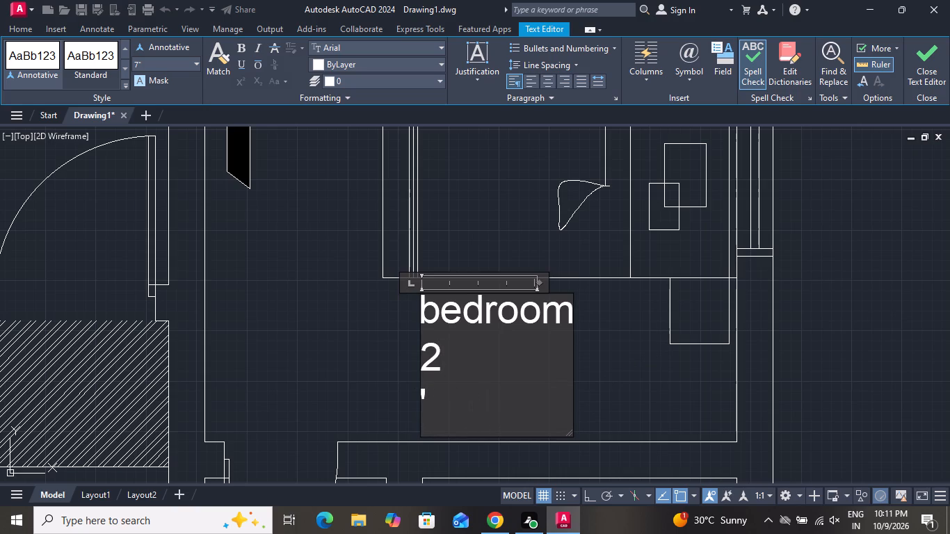
click(449, 394)
key(BackSpace)
text(12'0"x)
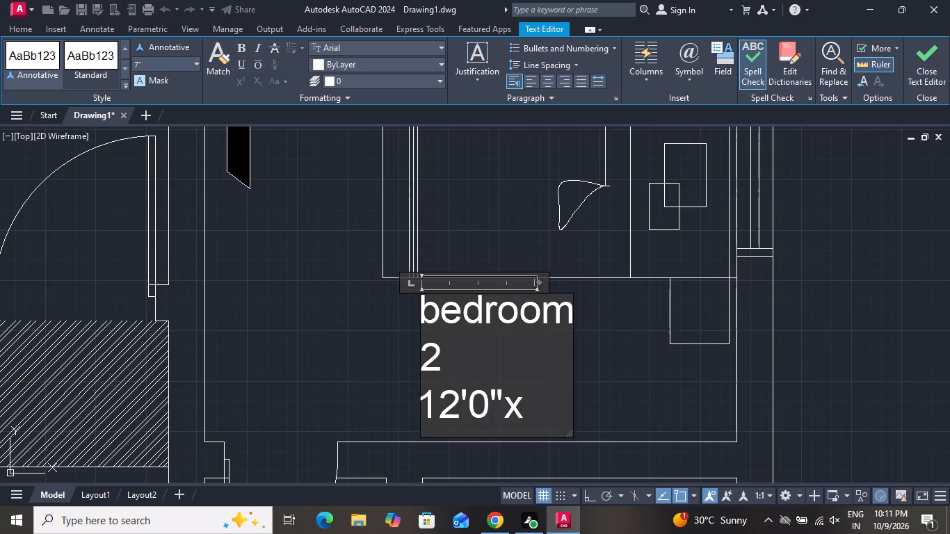
text(14'0")
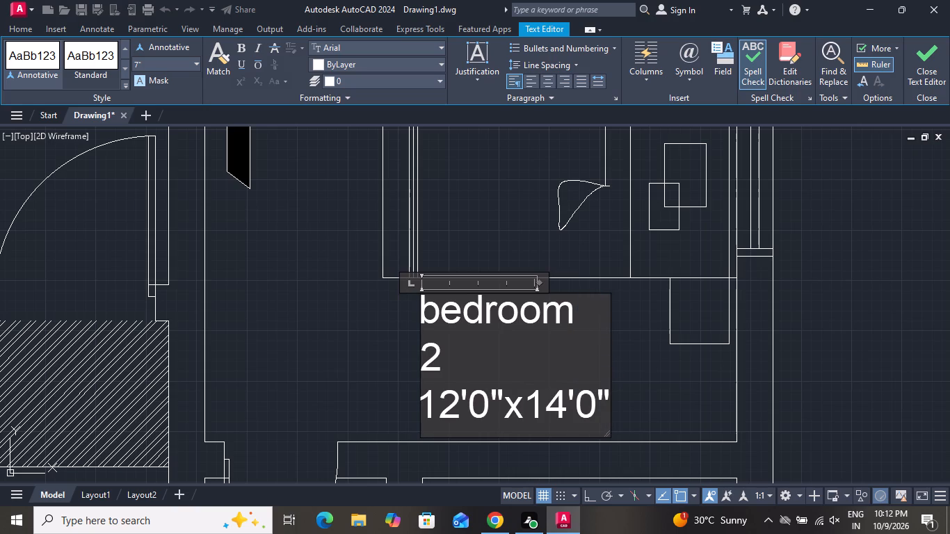
Widen the text frame of the bedroom 2 label so its name fits on one line, and finish editing.
drag(608, 364, 693, 356)
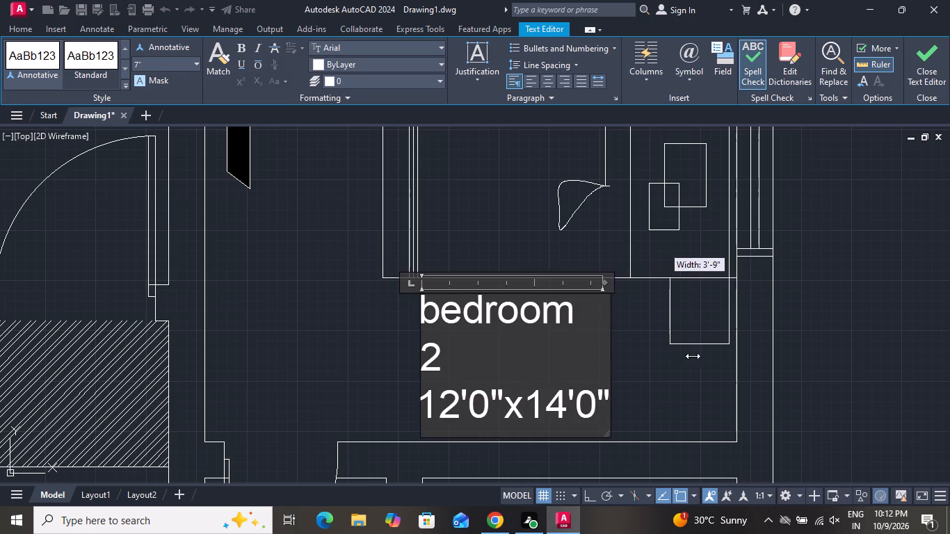
drag(693, 356, 712, 358)
click(685, 390)
Change the name line of the store label in the small windowed room below bedroom 2 to "a.toi".
scroll(611, 379, up, 1)
scroll(608, 380, down, 1)
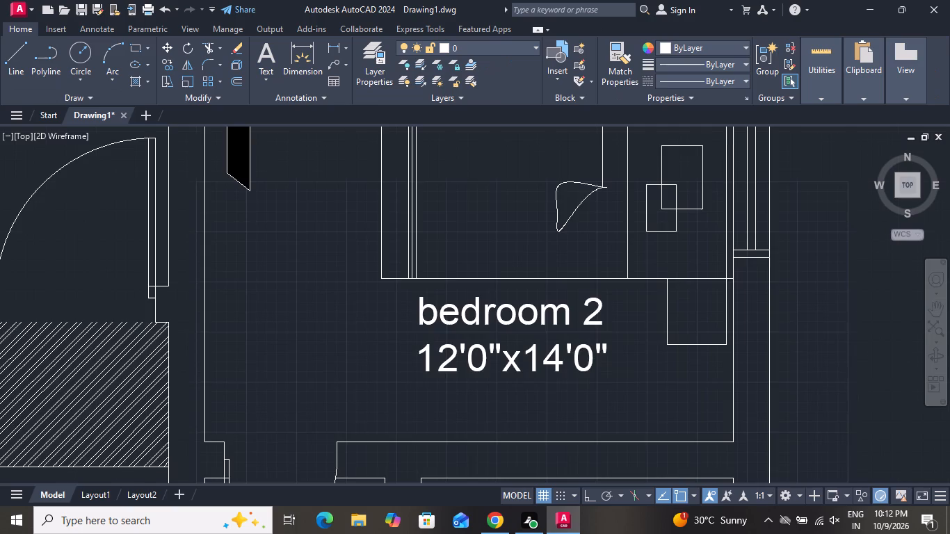
scroll(599, 355, down, 2)
scroll(588, 290, up, 1)
scroll(588, 289, down, 2)
scroll(592, 418, up, 3)
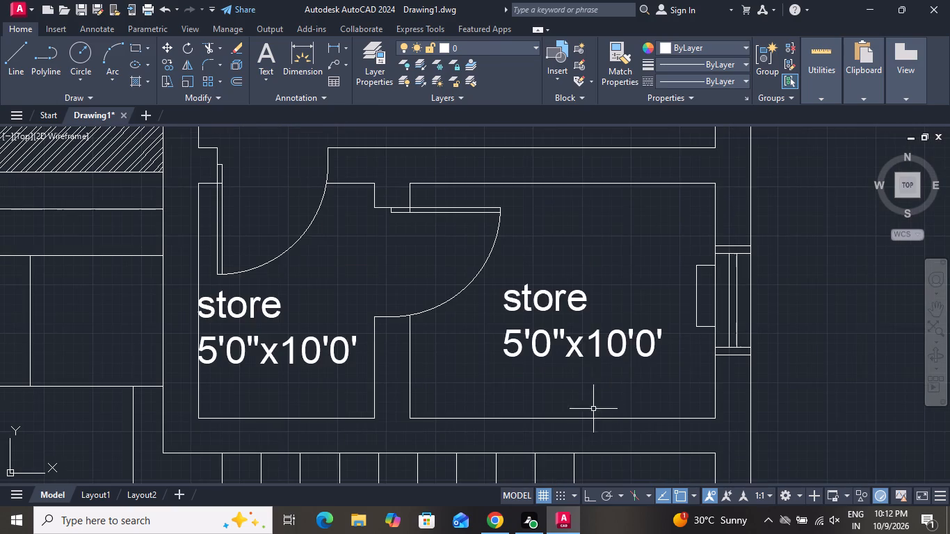
double_click(581, 305)
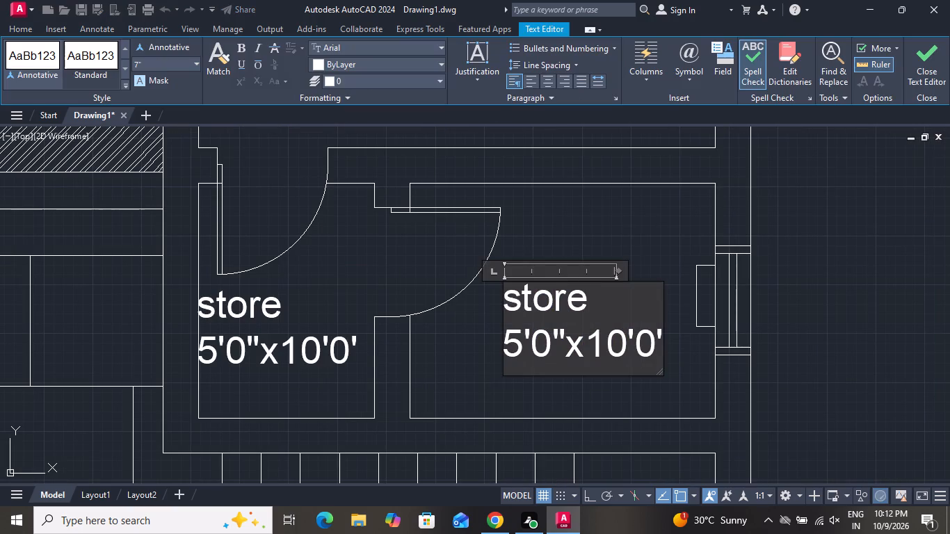
key(BackSpace)
key(BackSpace)
key(BackSpace)
key(BackSpace)
key(BackSpace)
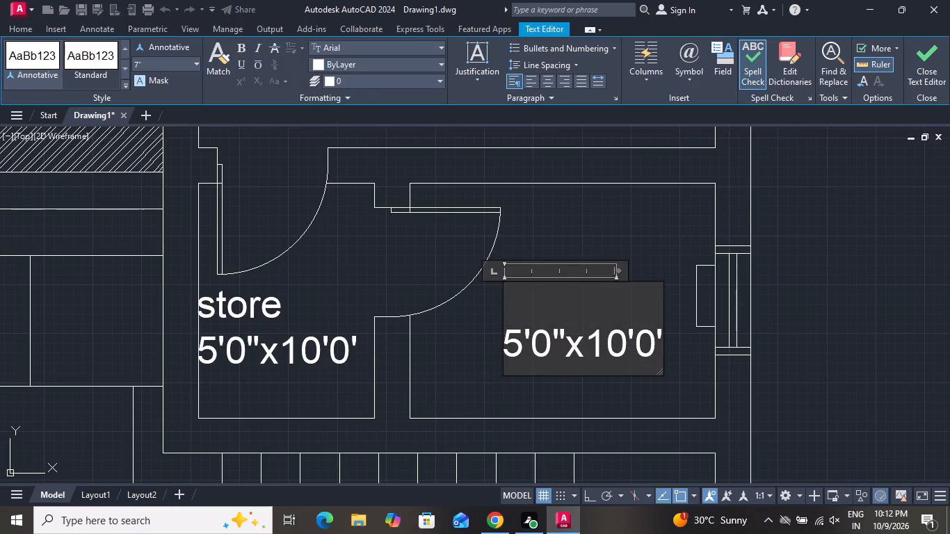
text(a.toi)
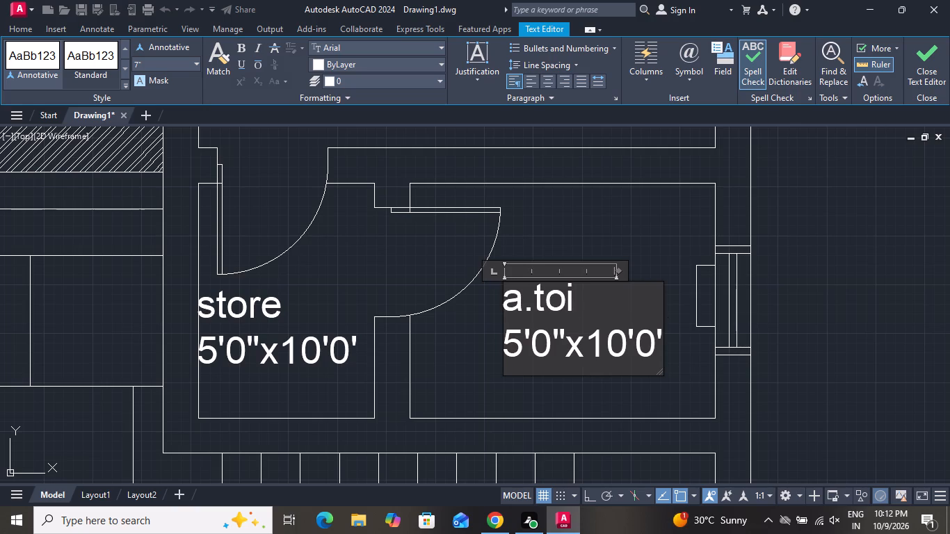
Widen the text frame of the a.toi label below bedroom 2.
drag(660, 317, 684, 316)
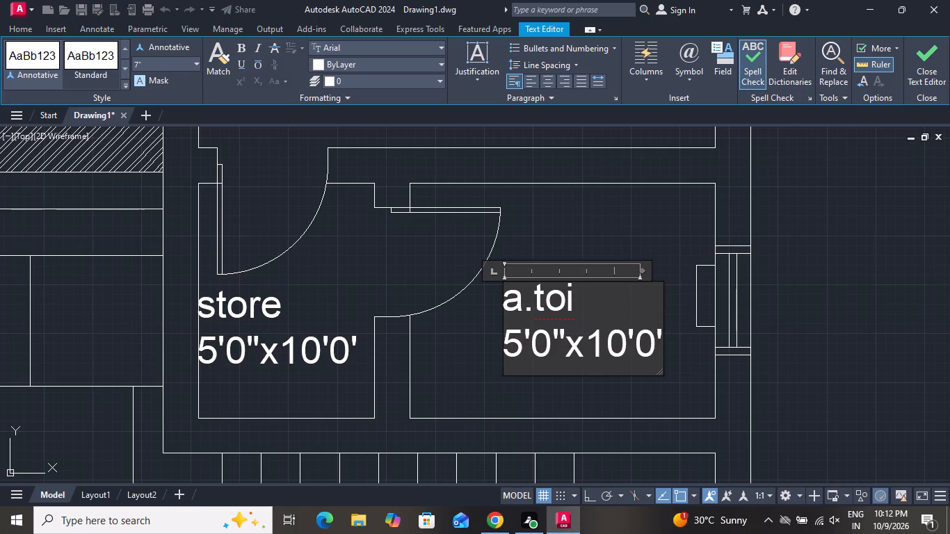
drag(661, 315, 700, 311)
Set the dimension line of the a.toi label below bedroom 2 to 6'6"x5'0" and finish editing.
click(666, 334)
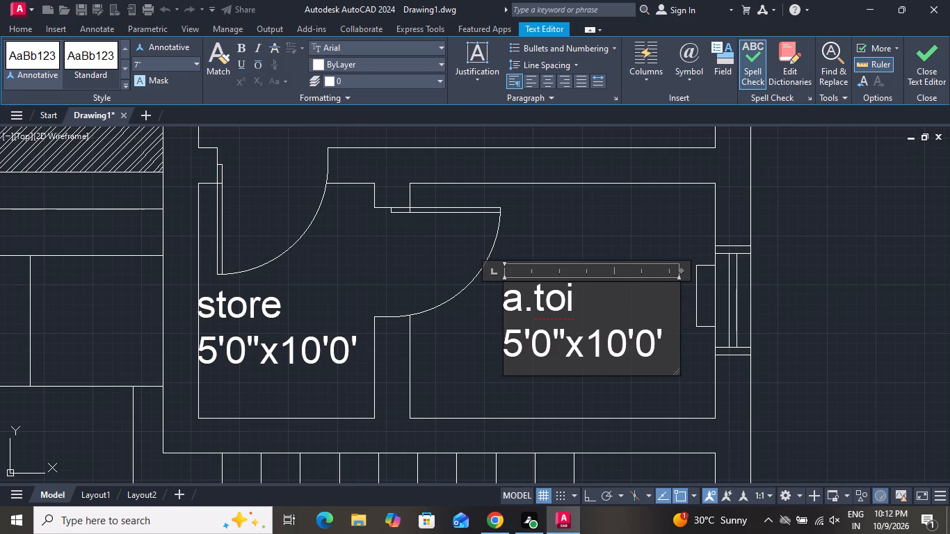
key(BackSpace)
key(BackSpace)
key(BackSpace)
key(BackSpace)
key(BackSpace)
key(BackSpace)
key(BackSpace)
key(BackSpace)
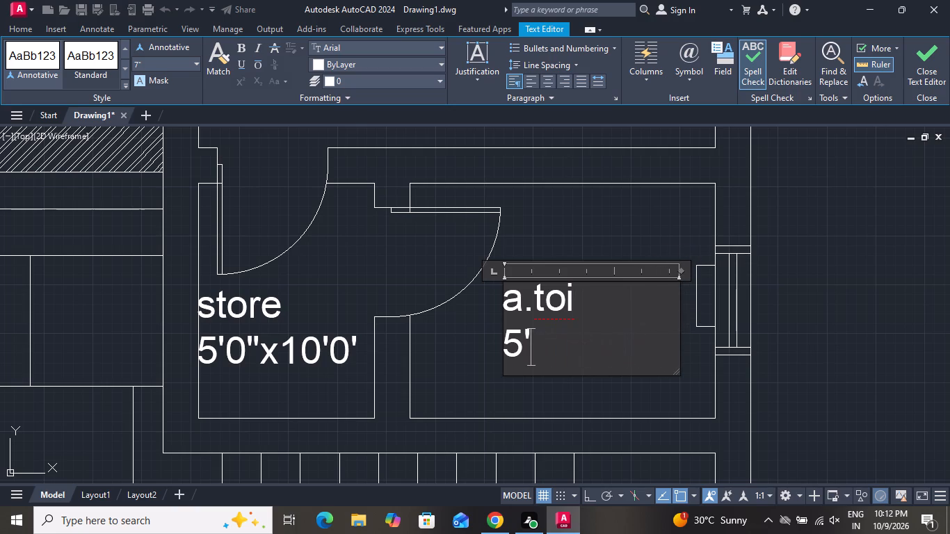
key(BackSpace)
key(BackSpace)
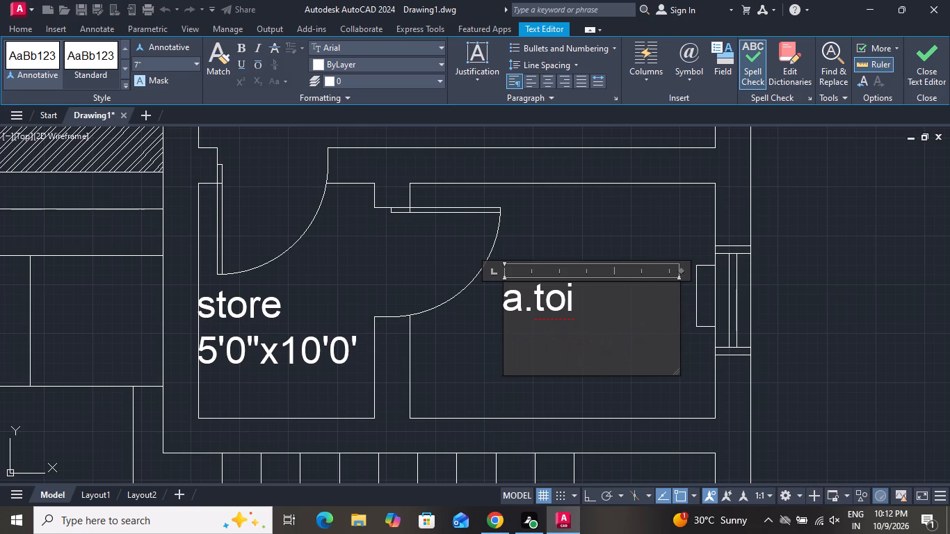
text(6'6"x)
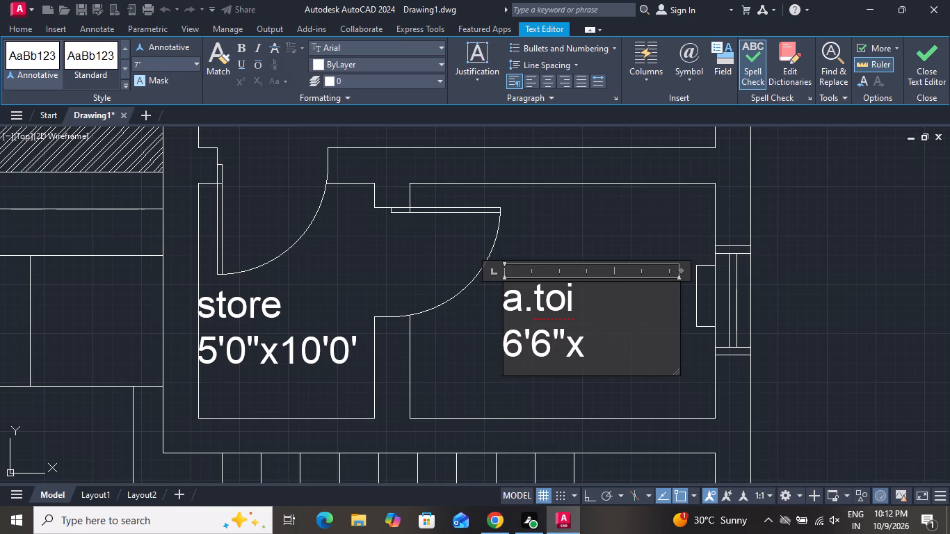
text(5'0")
click(844, 418)
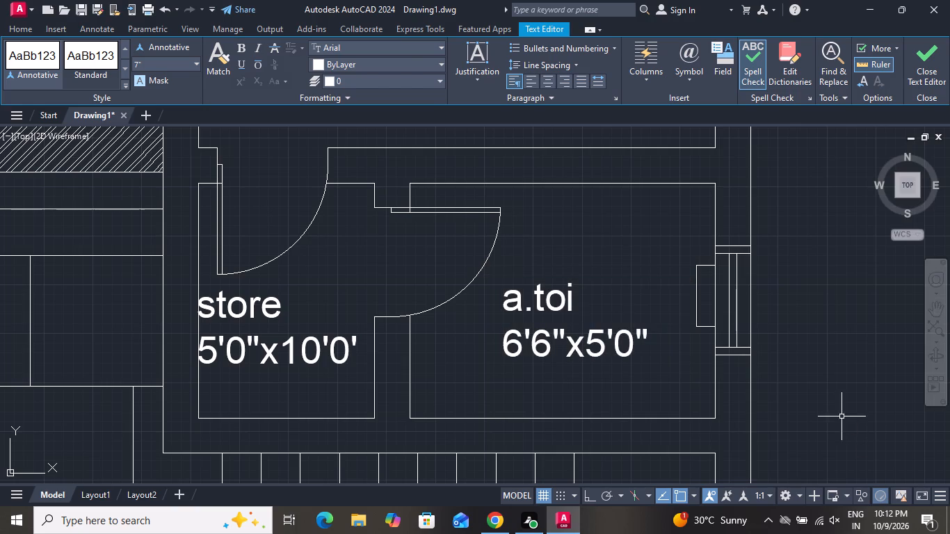
Change the name line of the store label in the small room beside the a.toi below bedroom 2 to "dressing".
double_click(273, 301)
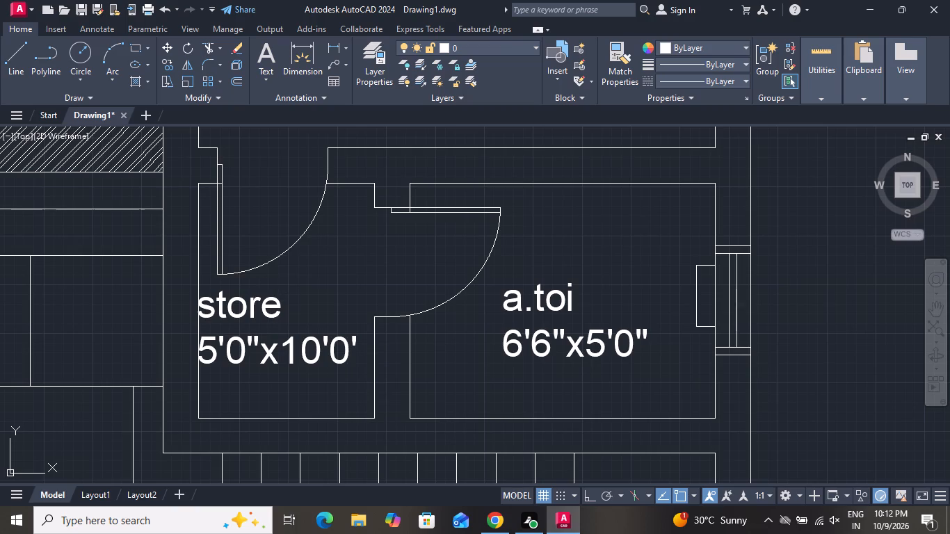
key(BackSpace)
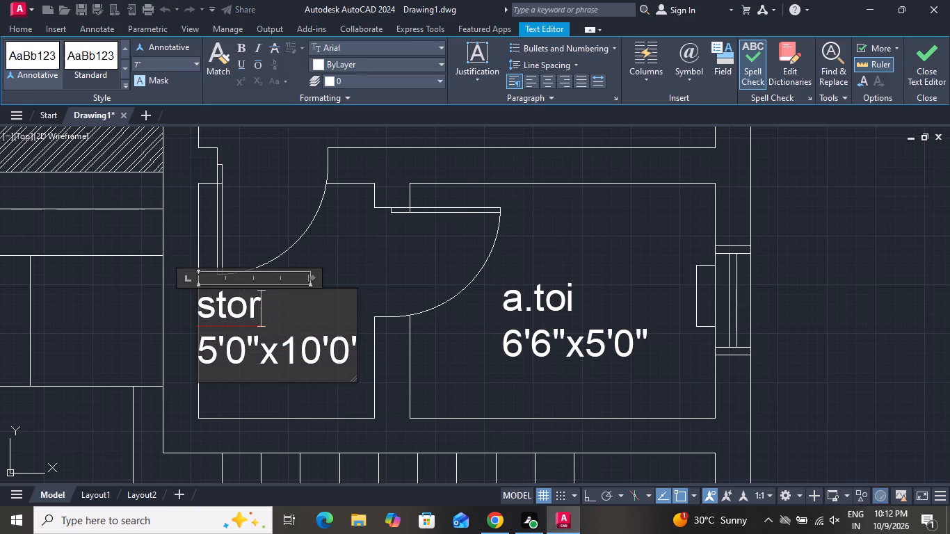
key(BackSpace)
key(BackSpace)
key(BackSpace)
key(BackSpace)
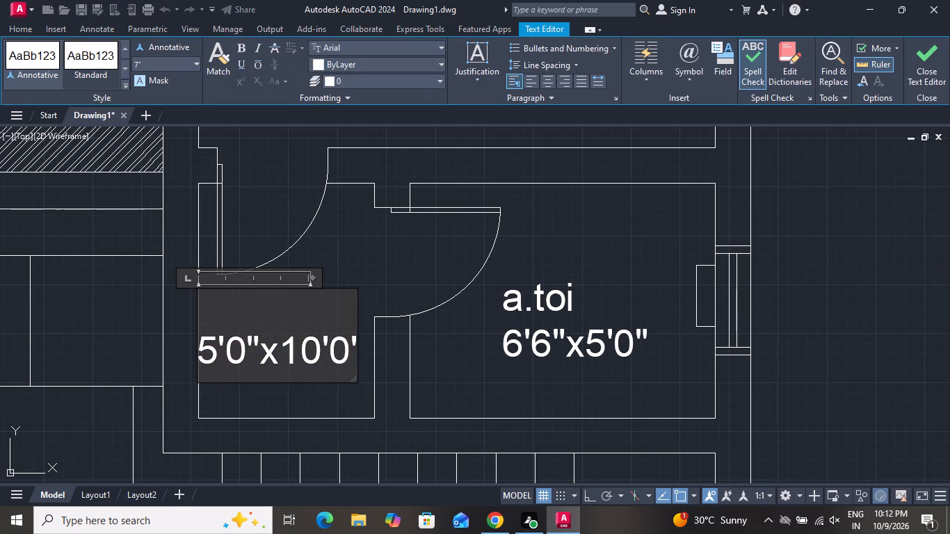
text(dressin)
key(g)
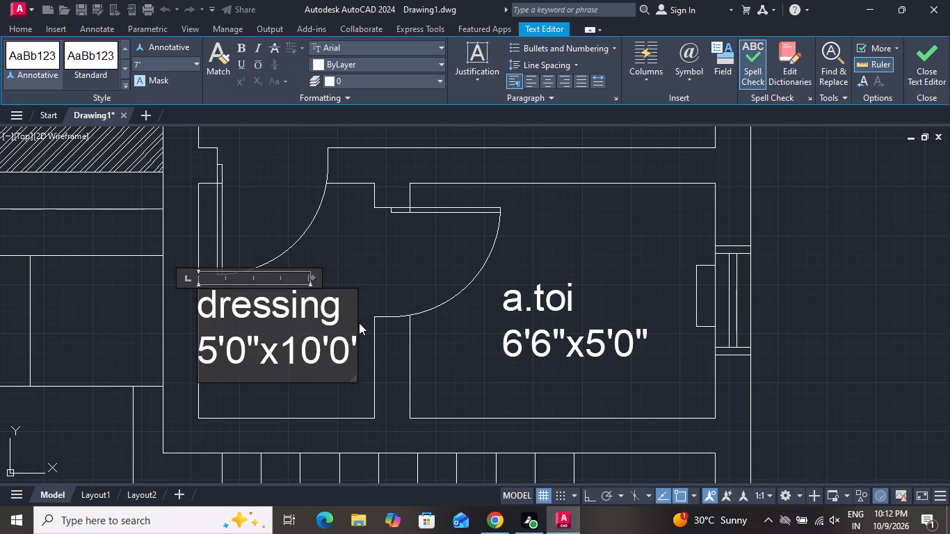
Widen the dressing label's text frame, set its dimension line to 5'0"x5'0", and finish editing.
drag(355, 325, 425, 314)
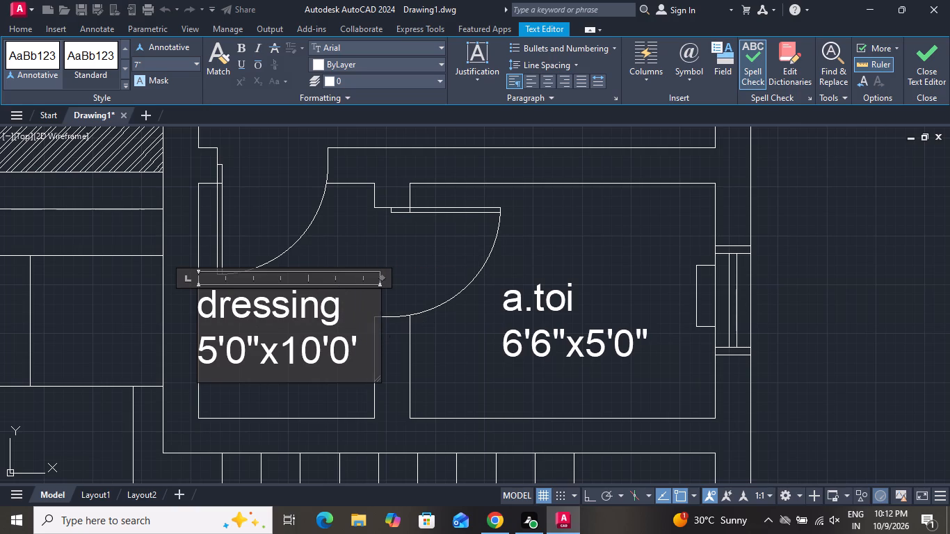
click(370, 343)
key(BackSpace)
key(BackSpace)
key(BackSpace)
key(BackSpace)
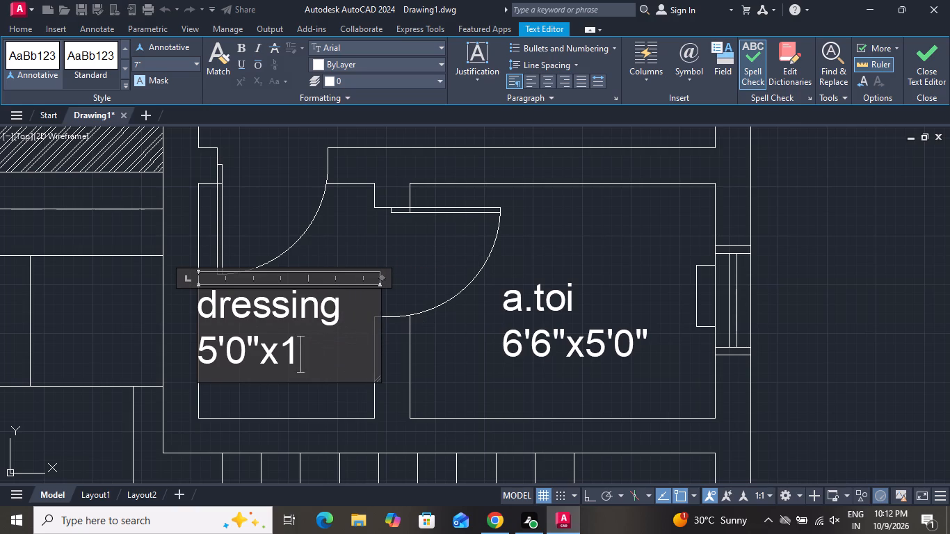
key(BackSpace)
key(BackSpace)
key(BackSpace)
key(BackSpace)
key(BackSpace)
key(BackSpace)
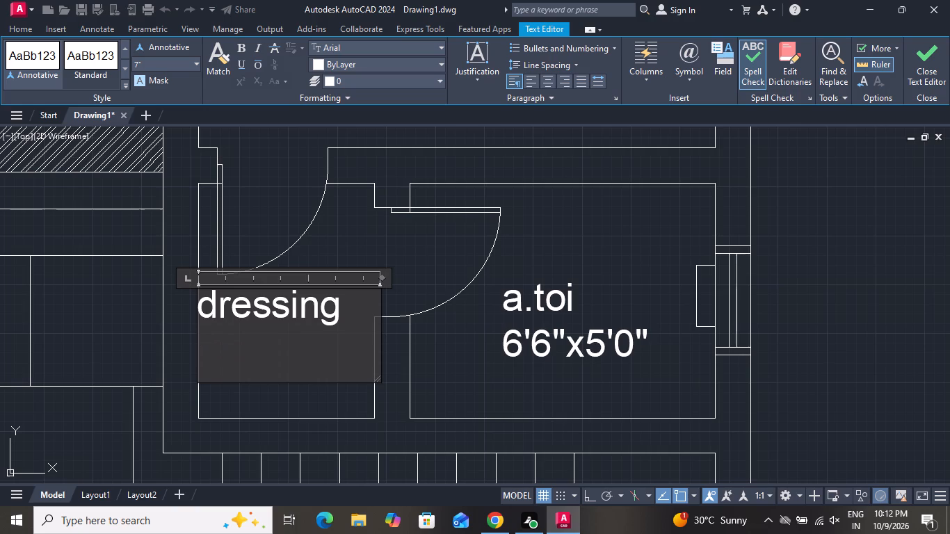
text(5')
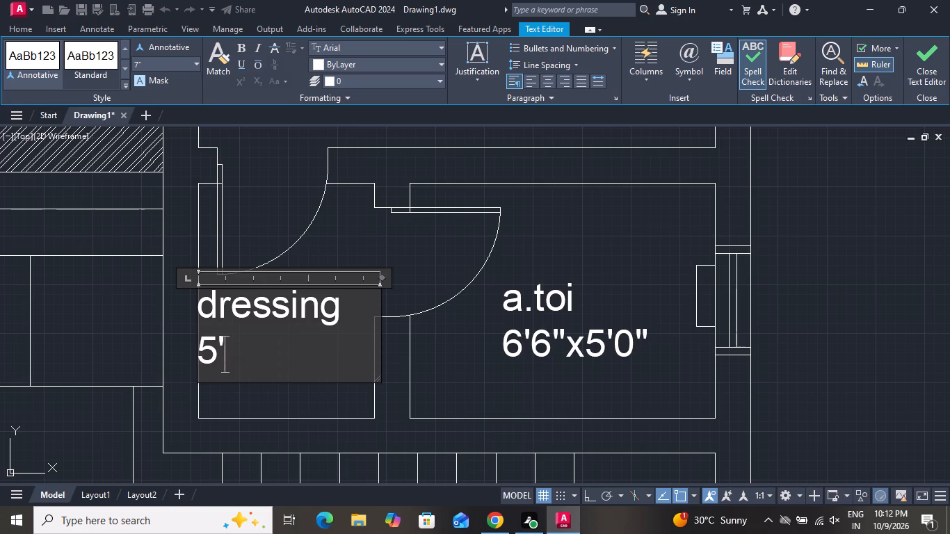
text(0"x5'0)
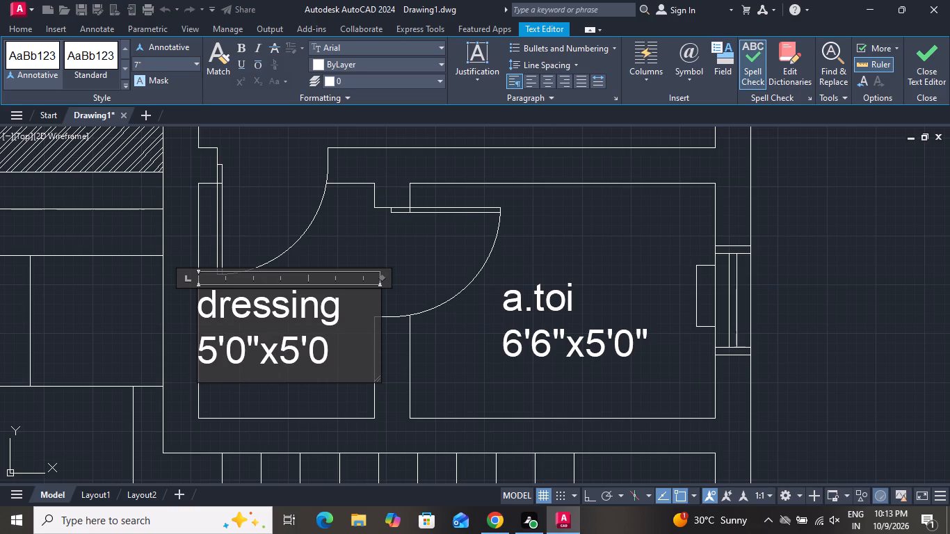
key(shift+quotedbl)
click(451, 356)
Move the dressing label below bedroom 2 slightly into the room so its text clears the left wall line.
scroll(474, 372, up, 1)
scroll(473, 373, down, 2)
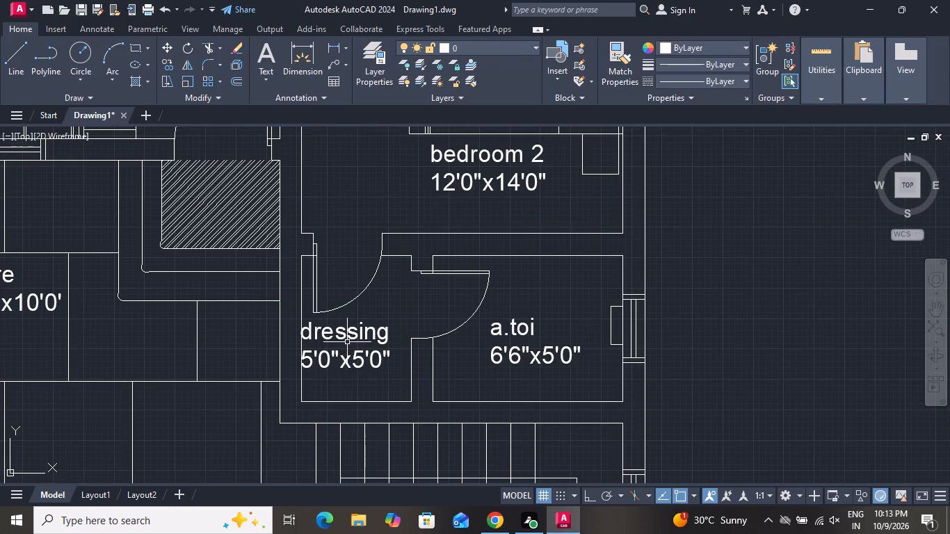
click(347, 331)
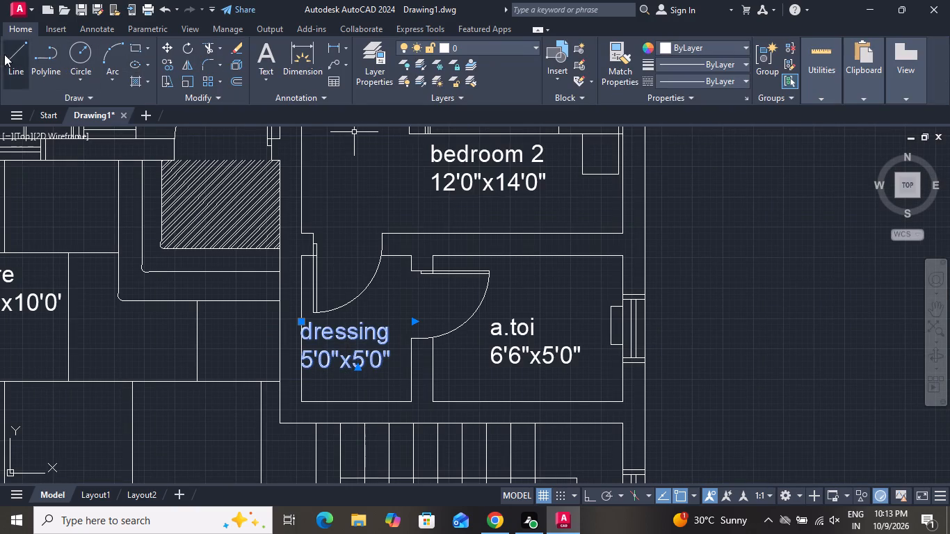
click(171, 46)
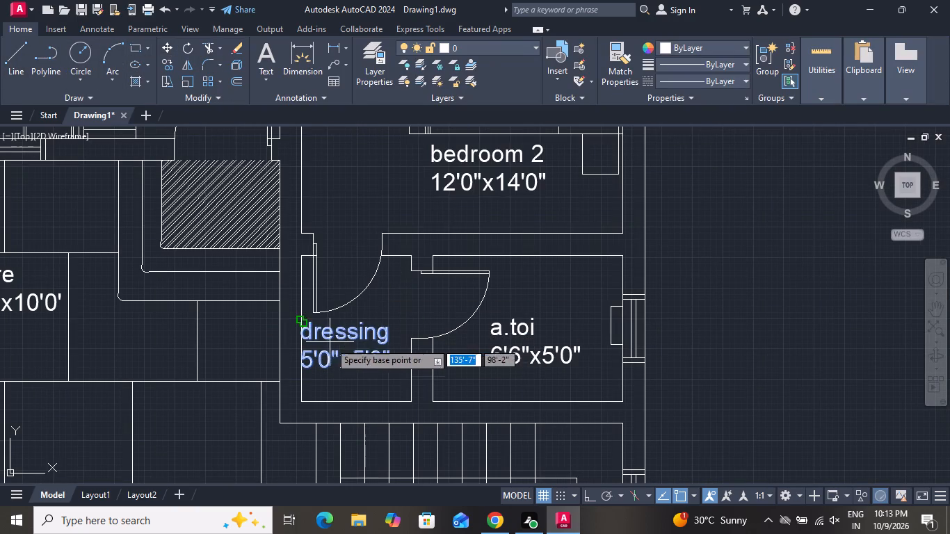
click(330, 342)
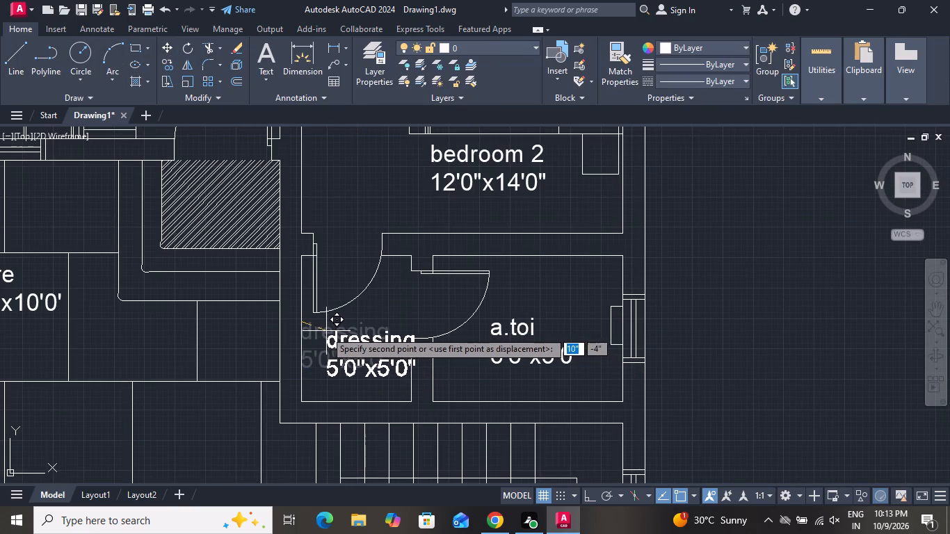
click(318, 330)
Change the name line of the store label in the large tiled area beside the dressing room to "parking".
scroll(392, 329, down, 2)
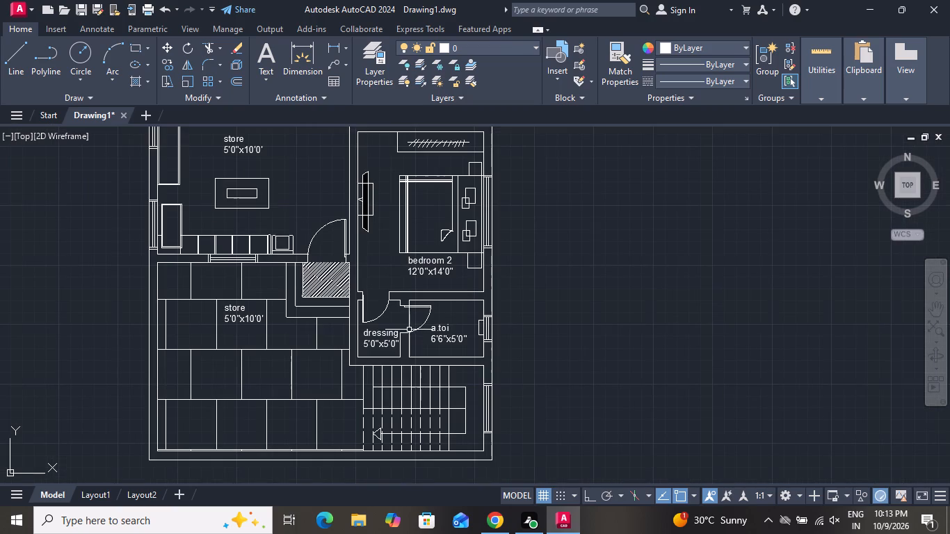
scroll(236, 325, down, 1)
scroll(236, 325, up, 3)
scroll(235, 302, down, 1)
scroll(235, 302, up, 1)
triple_click(248, 292)
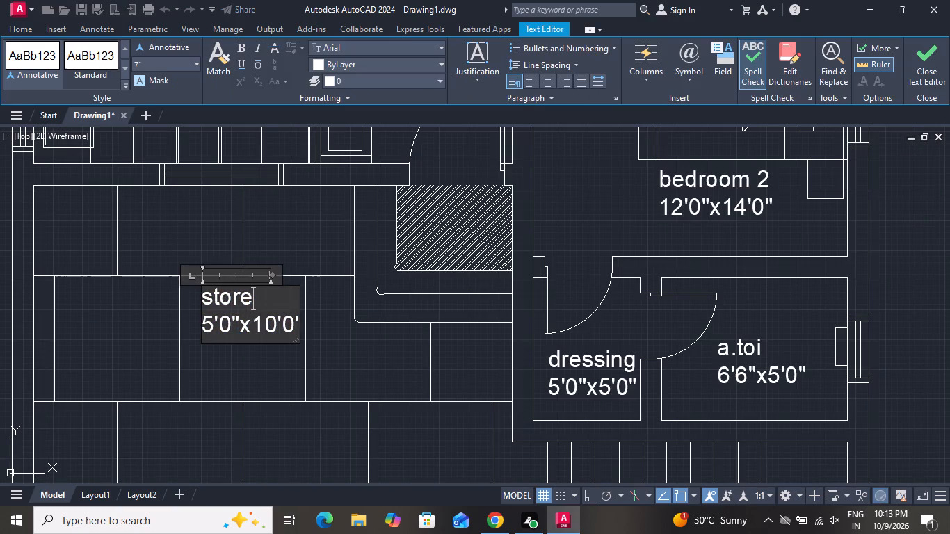
key(BackSpace)
key(BackSpace)
key(BackSpace)
key(BackSpace)
key(BackSpace)
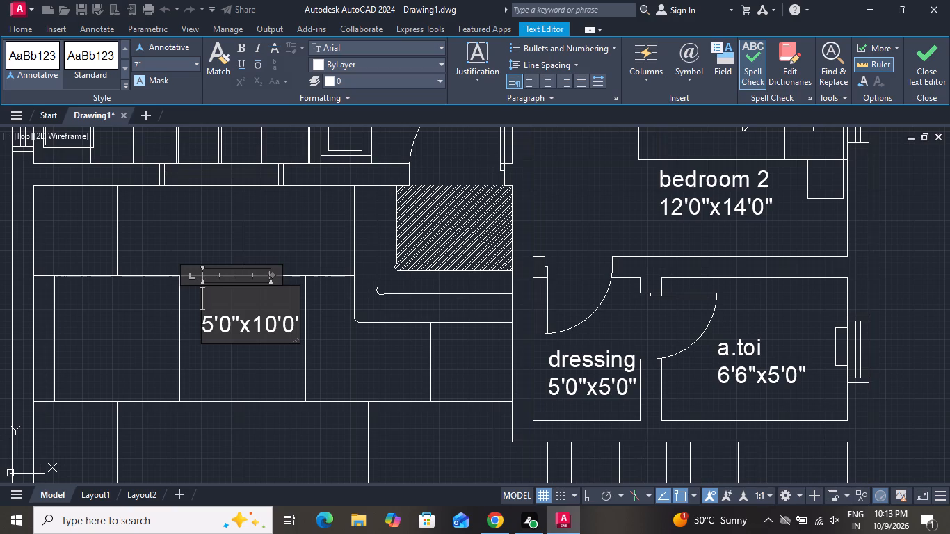
text(pa)
key(r)
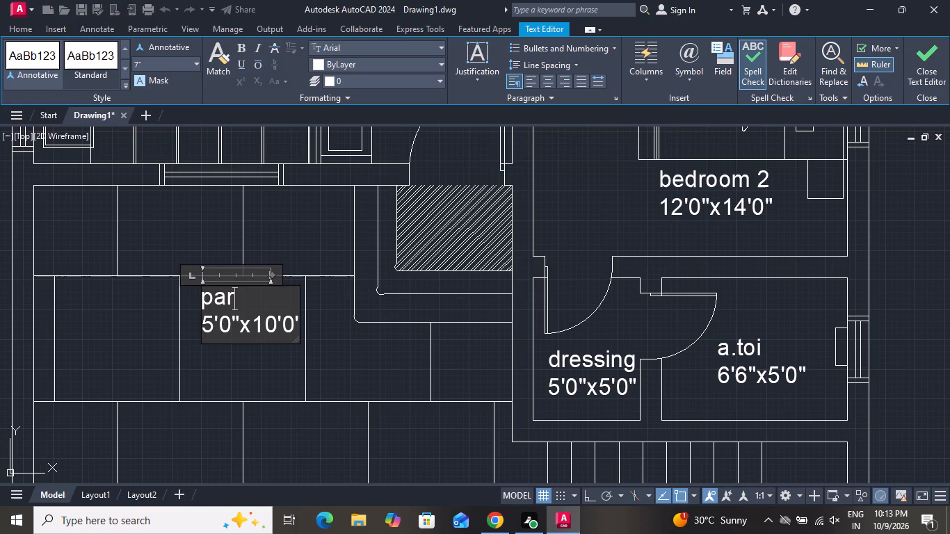
text(kin)
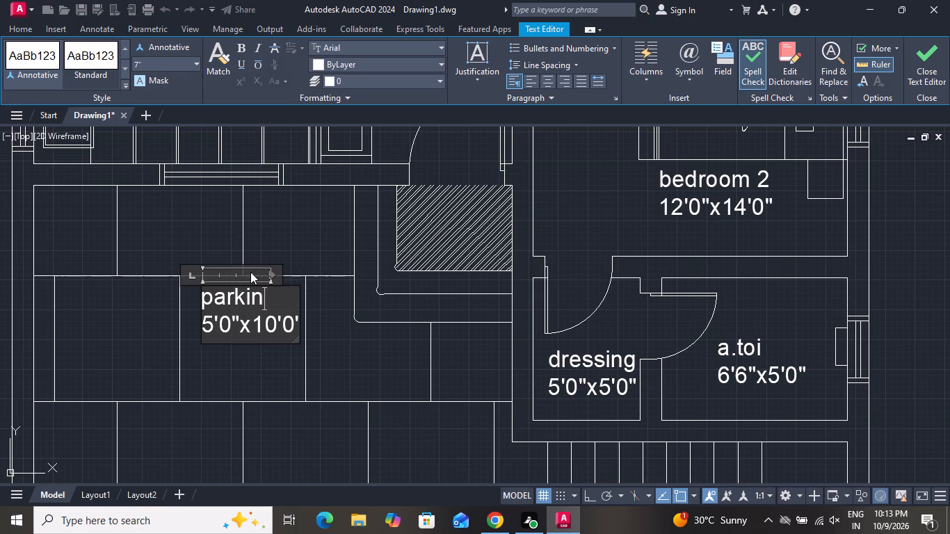
key(g)
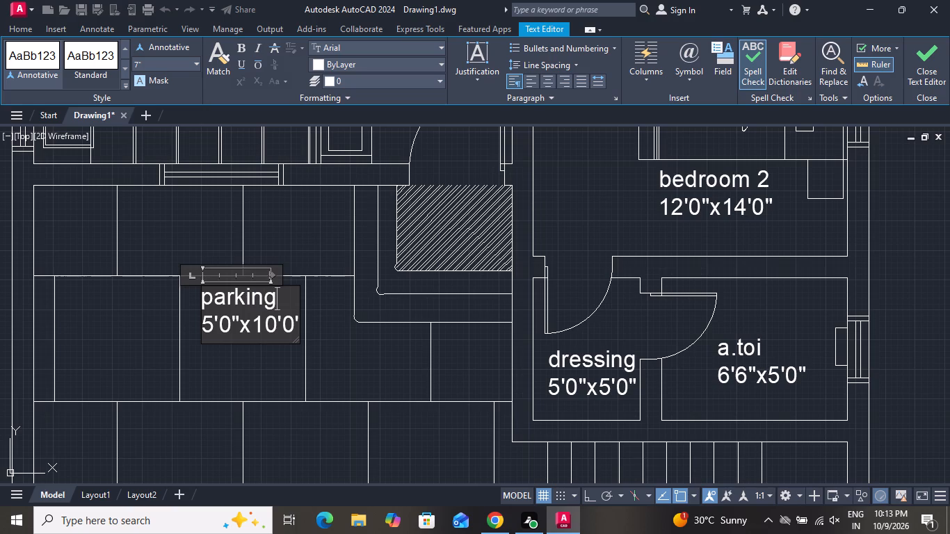
Widen the parking label's text frame, set its dimension line to 18'0"x16'0", and finish editing.
drag(297, 313, 338, 311)
click(304, 316)
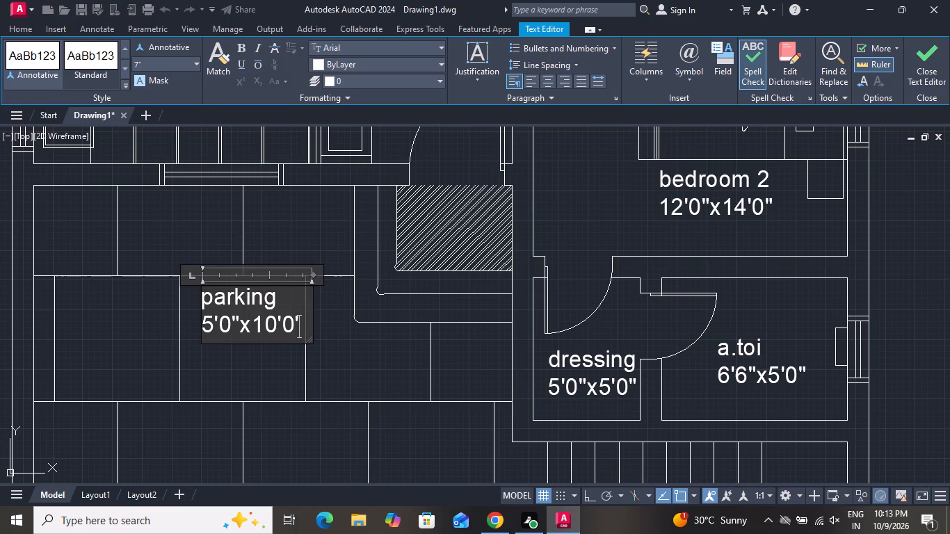
key(BackSpace)
key(BackSpace)
key(BackSpace)
key(BackSpace)
key(BackSpace)
key(BackSpace)
key(BackSpace)
key(BackSpace)
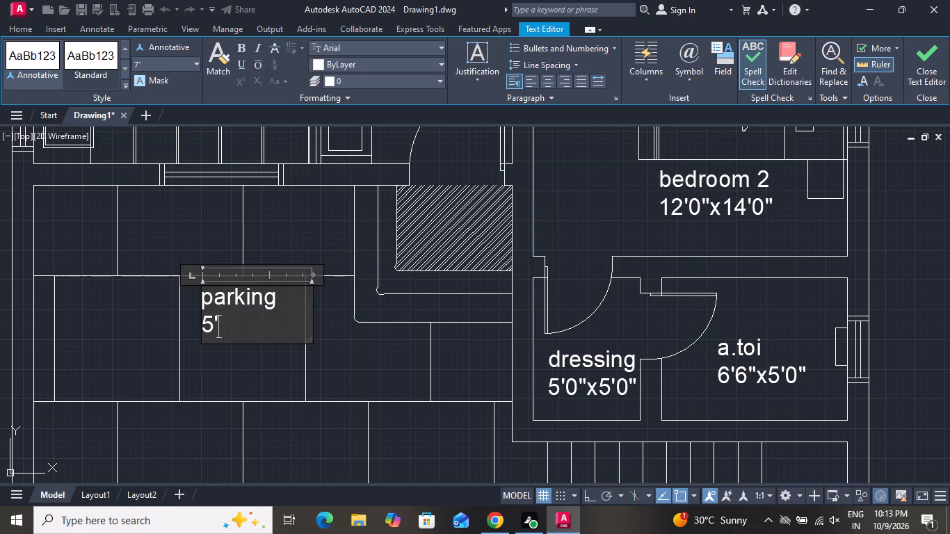
key(BackSpace)
key(BackSpace)
text(18')
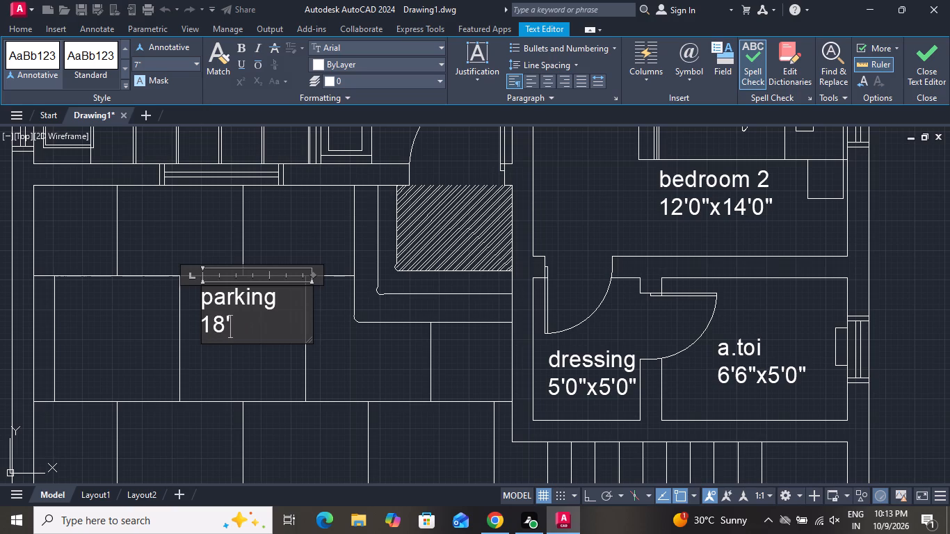
key(0)
text("x)
text(16')
key(0)
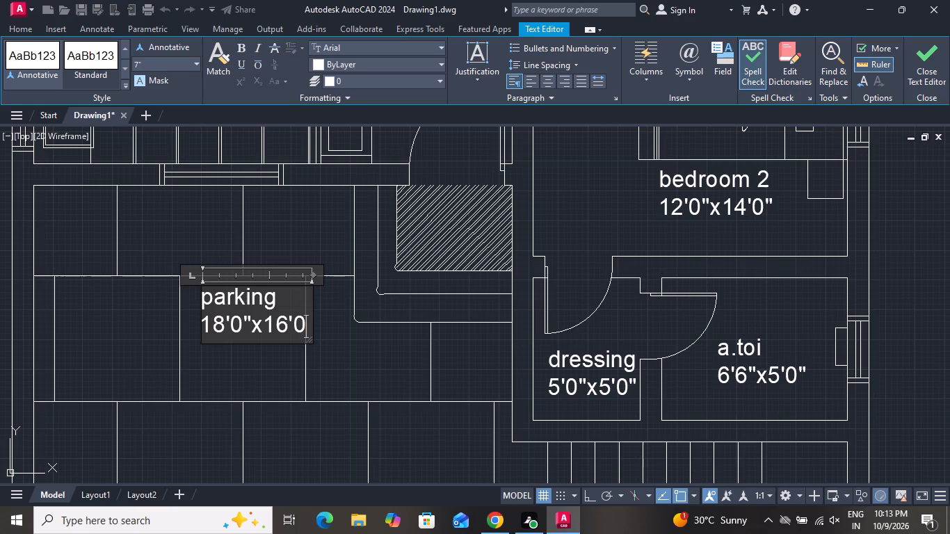
key(shift+quotedbl)
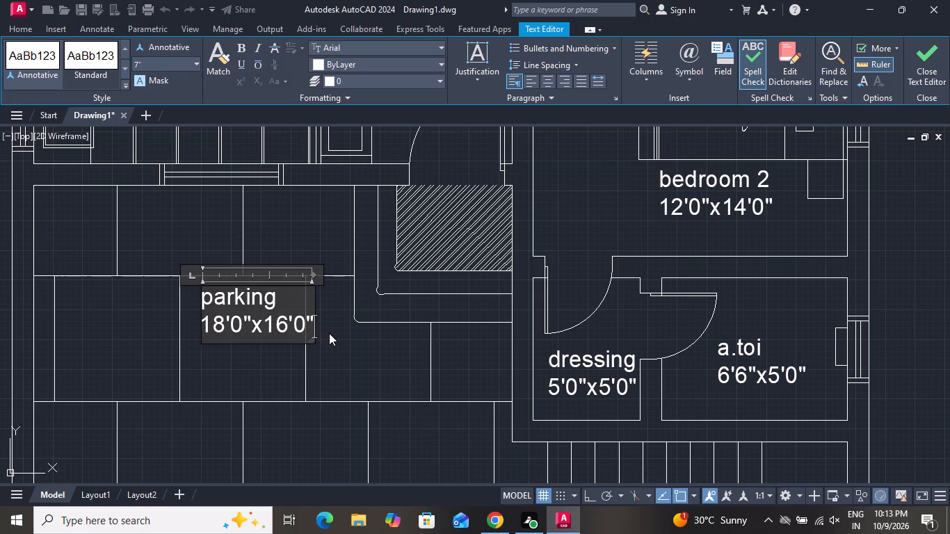
click(329, 333)
Change the name line of the store label in the large room above the parking area to "living".
scroll(414, 364, down, 1)
scroll(414, 364, up, 1)
scroll(422, 357, down, 3)
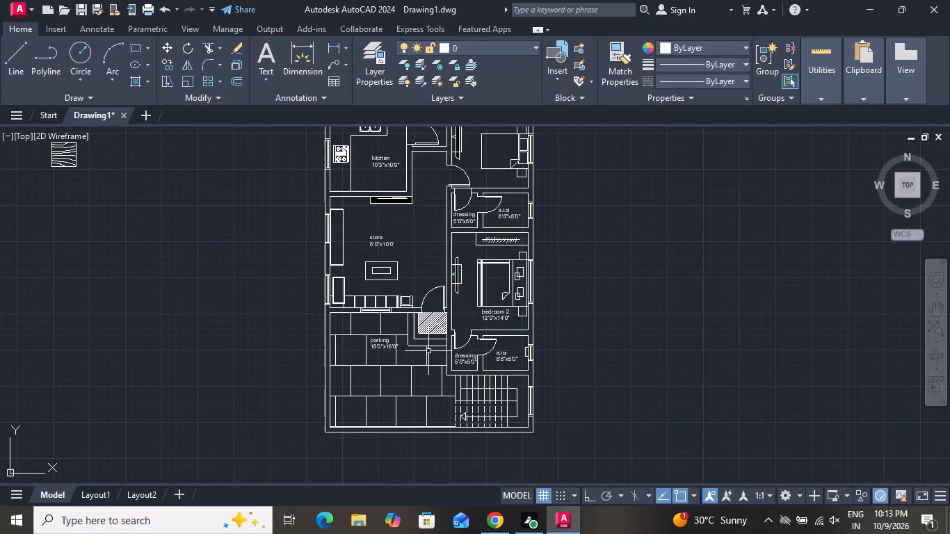
scroll(381, 243, up, 5)
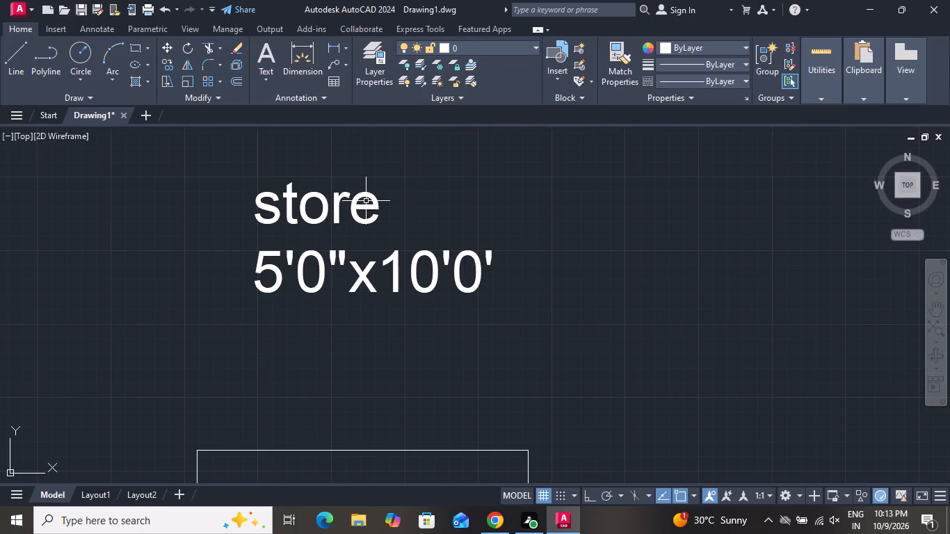
double_click(367, 201)
click(379, 204)
click(274, 202)
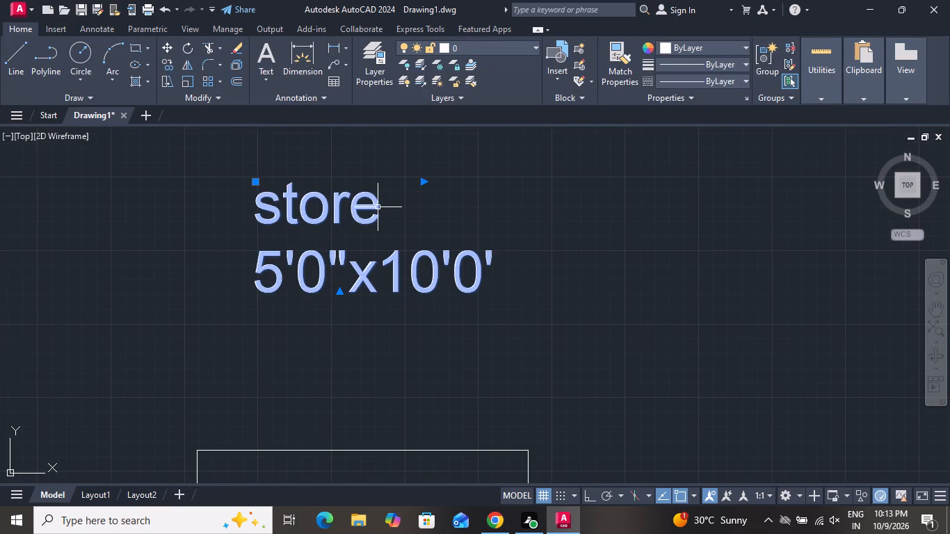
double_click(378, 207)
key(BackSpace)
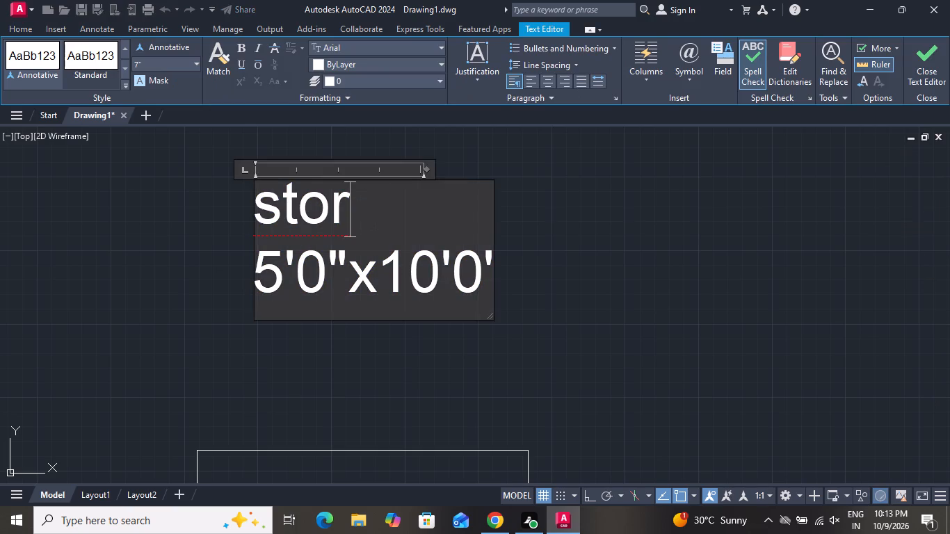
key(BackSpace)
key(BackSpace)
key(BackSpace)
key(BackSpace)
text(li)
text(ving)
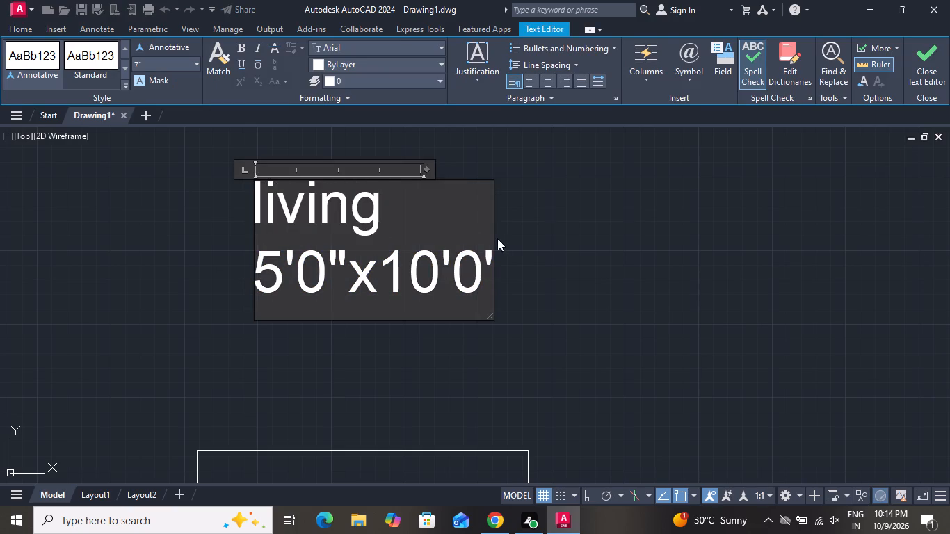
Widen the living label's text frame, set its dimension line to 15'9"x16'0", and finish editing.
drag(491, 241, 504, 241)
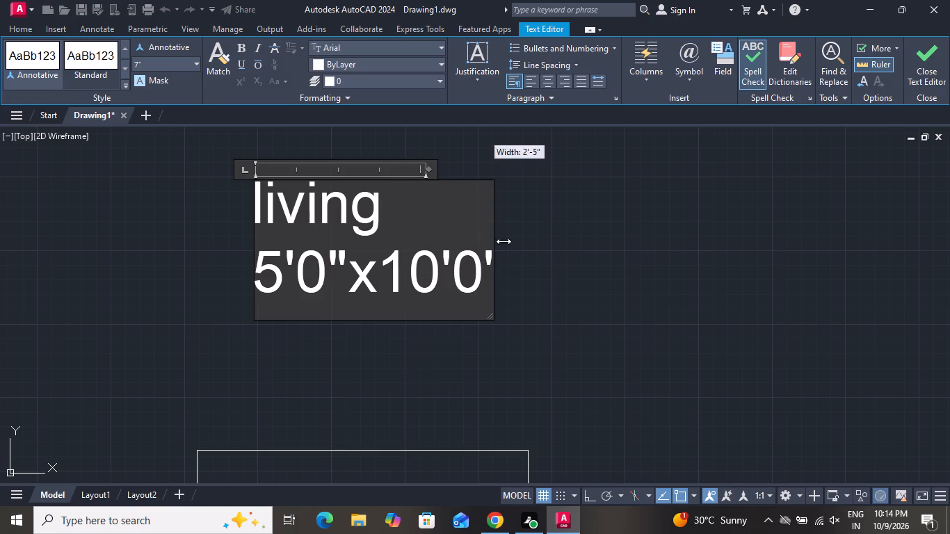
drag(504, 241, 602, 228)
click(497, 266)
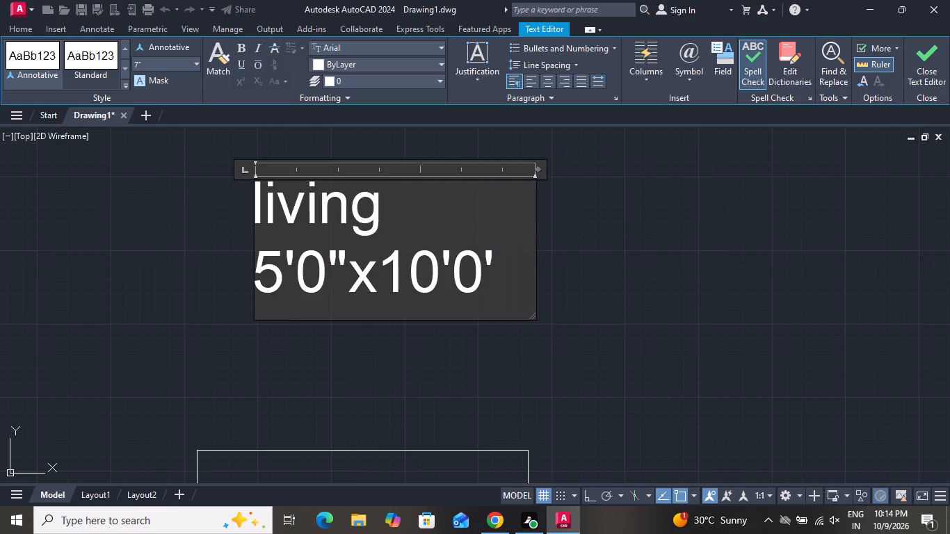
key(BackSpace)
key(BackSpace)
key(BackSpace)
key(BackSpace)
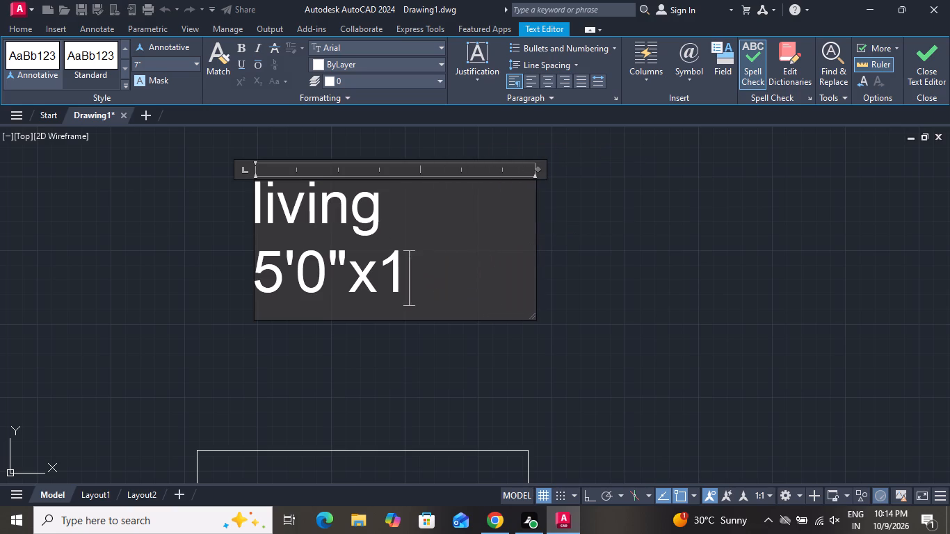
key(BackSpace)
key(BackSpace)
key(BackSpace)
key(BackSpace)
key(BackSpace)
key(BackSpace)
key(BackSpace)
key(BackSpace)
key(BackSpace)
key(BackSpace)
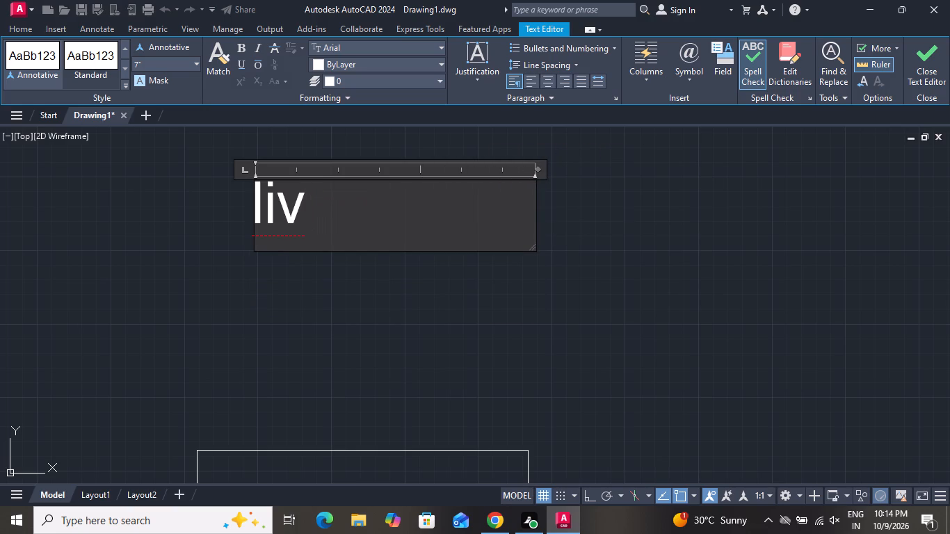
text(ing)
key(Return)
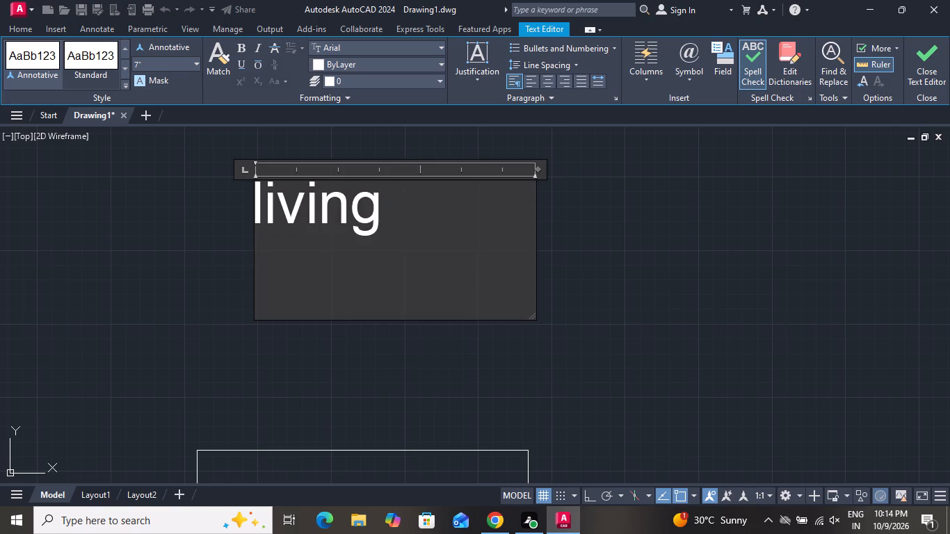
text(15'8)
key(BackSpace)
text(9"x)
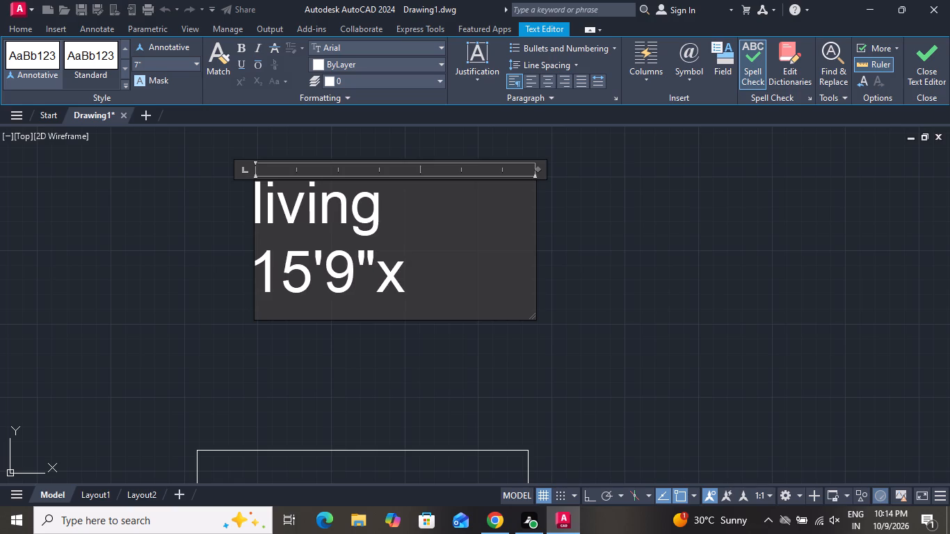
text(16'0")
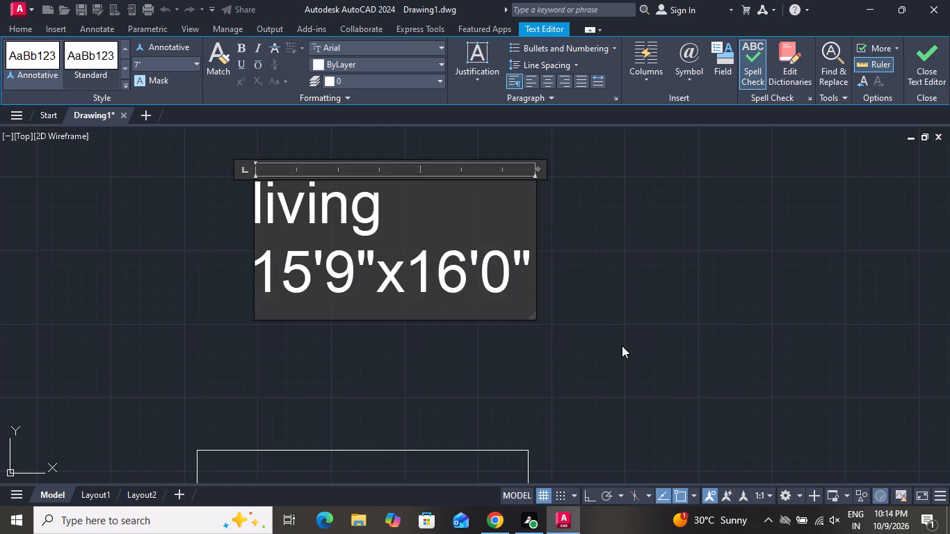
click(622, 346)
Add a linear dimension for the plan's overall width, placed just outside the outer wall beyond the utility, store and bedroom 1.
scroll(634, 373, down, 1)
scroll(634, 380, up, 1)
scroll(634, 382, down, 1)
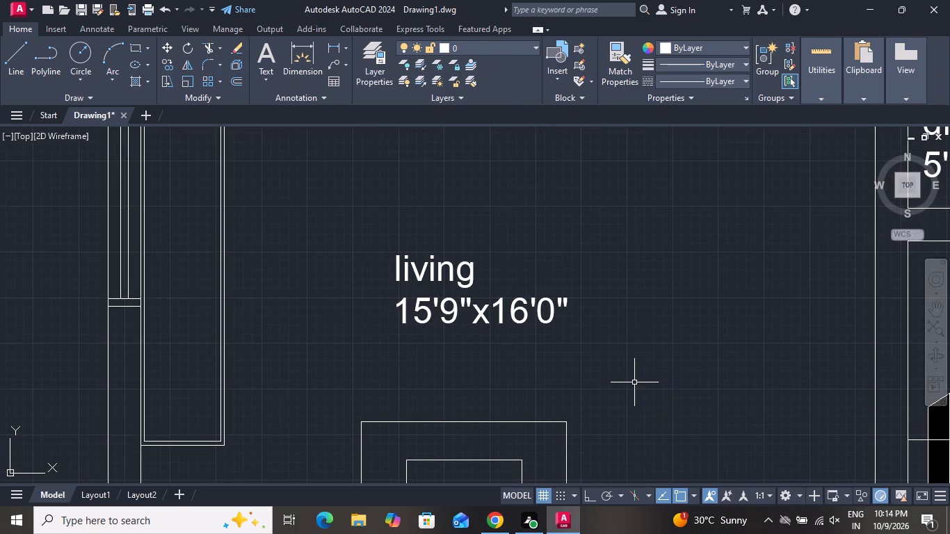
scroll(634, 383, down, 3)
scroll(597, 188, up, 2)
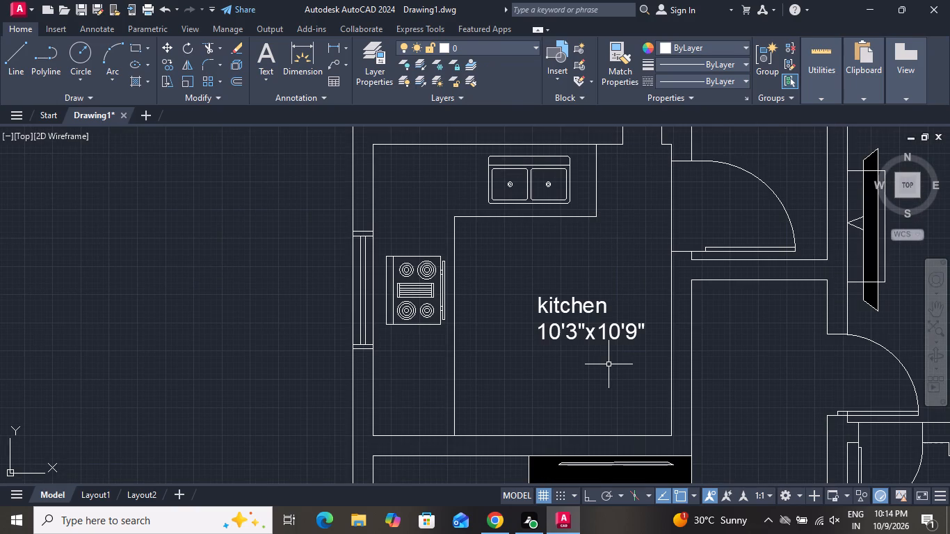
click(332, 49)
scroll(635, 389, down, 4)
scroll(653, 316, up, 1)
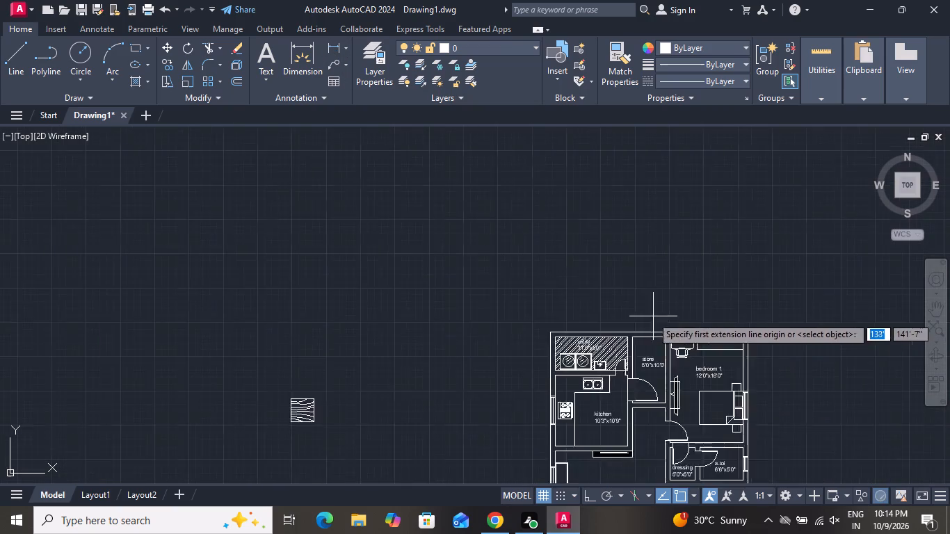
scroll(648, 316, up, 1)
click(490, 343)
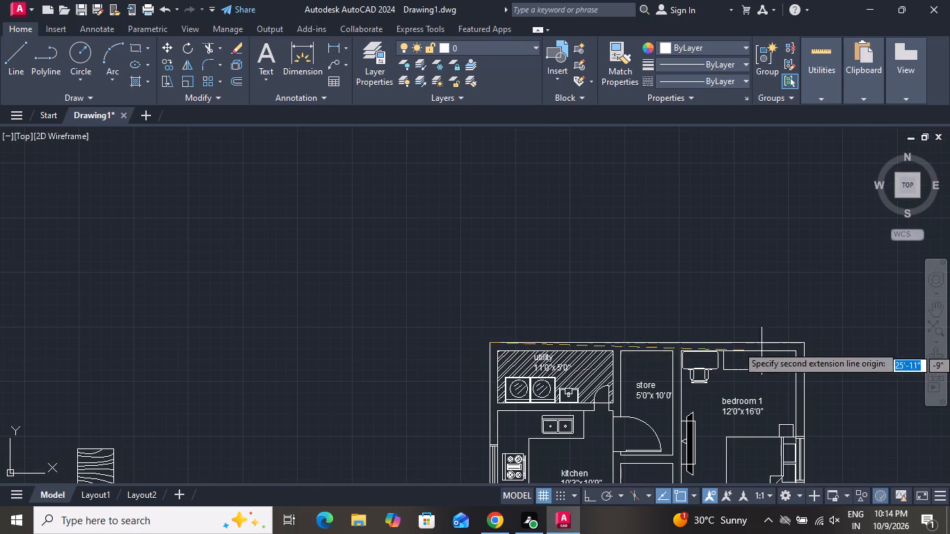
click(806, 345)
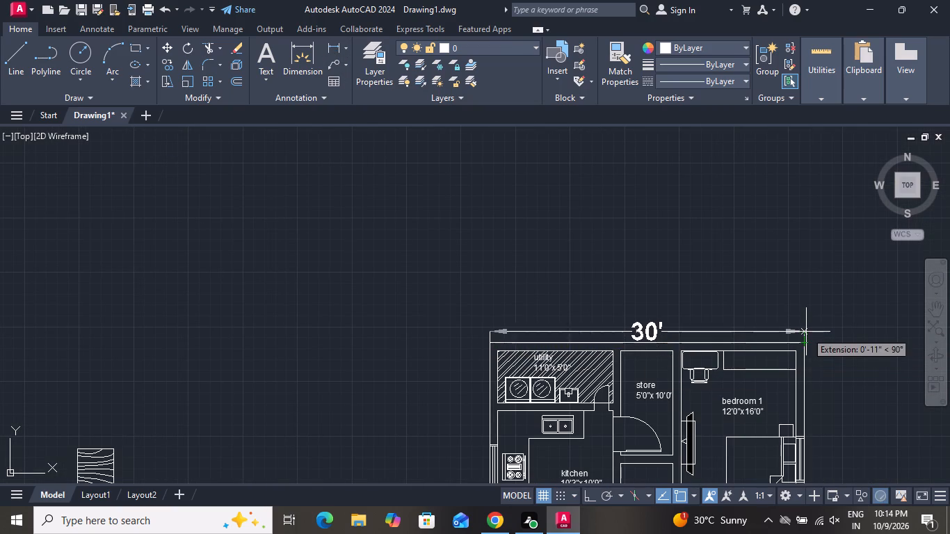
click(806, 329)
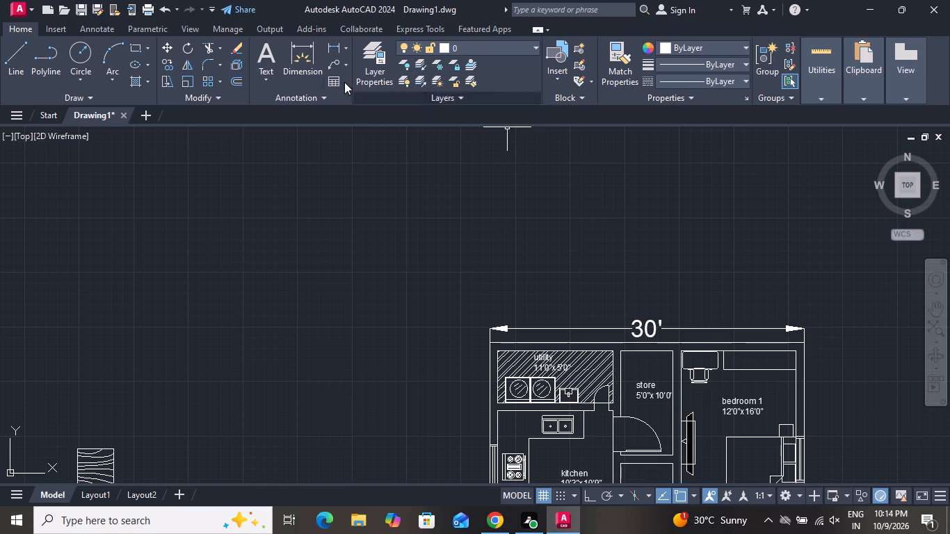
Add a linear dimension for the plan's overall length, placed just outside the outer wall on the kitchen and parking side.
click(330, 43)
scroll(435, 188, down, 2)
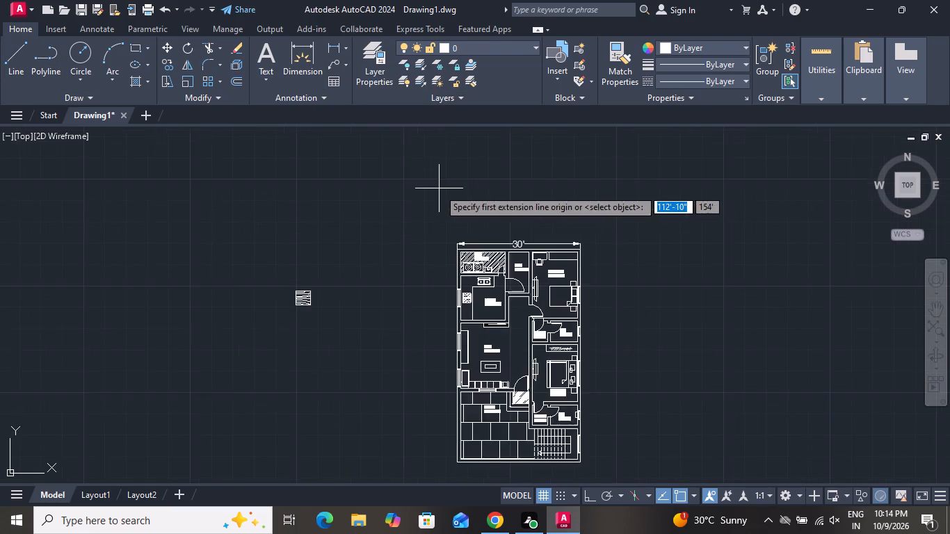
scroll(440, 189, down, 1)
scroll(444, 222, up, 5)
click(471, 262)
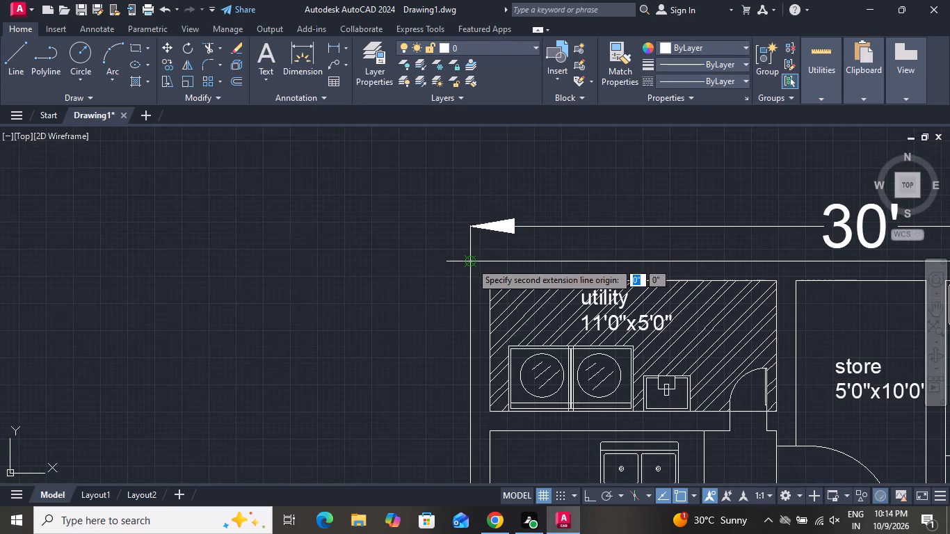
scroll(352, 300, down, 3)
scroll(373, 247, down, 3)
scroll(370, 358, up, 3)
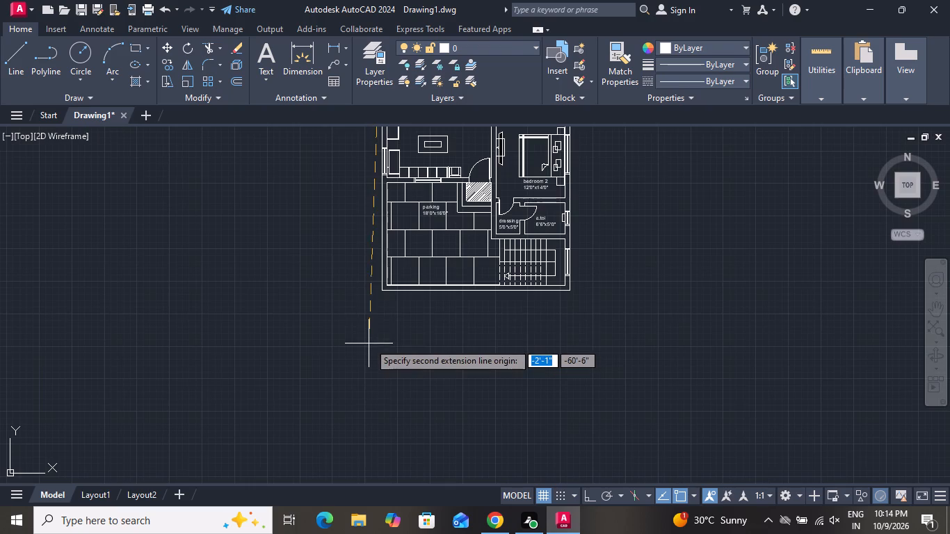
click(379, 295)
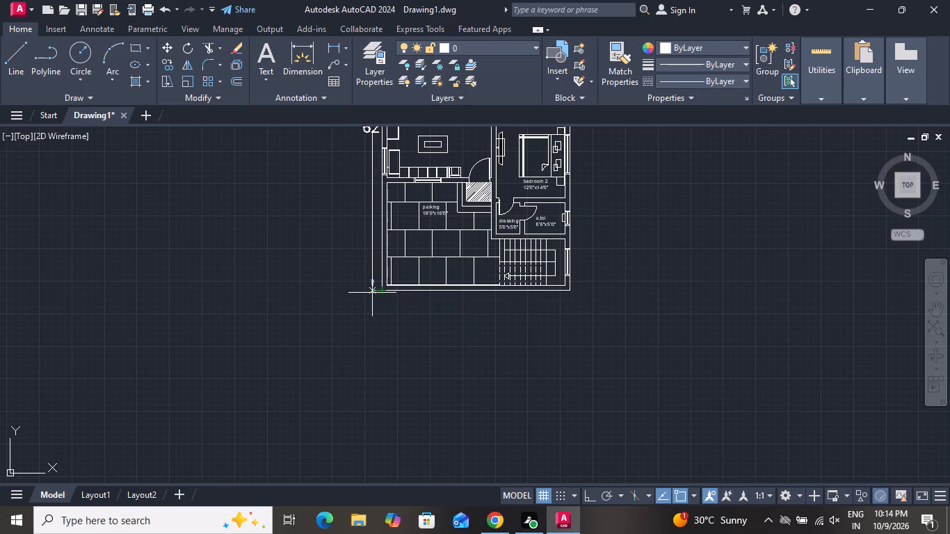
click(371, 293)
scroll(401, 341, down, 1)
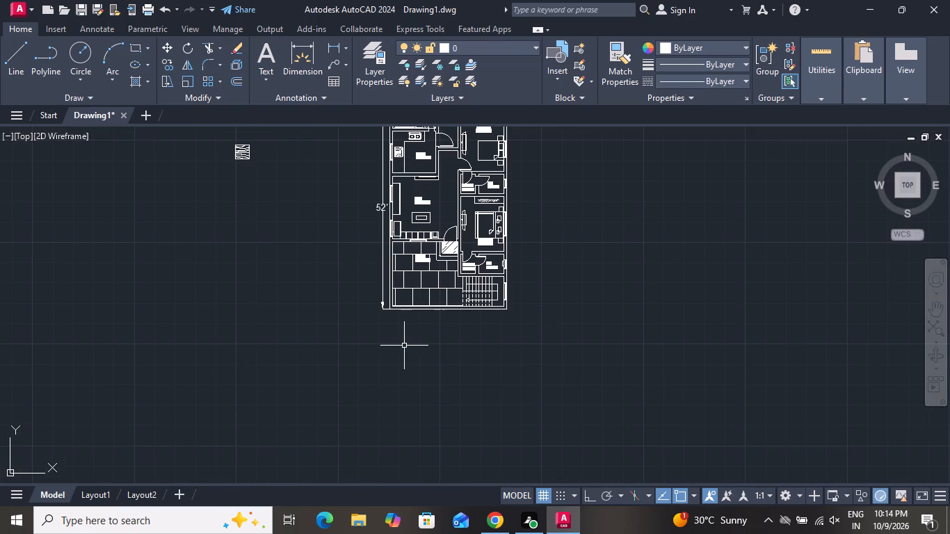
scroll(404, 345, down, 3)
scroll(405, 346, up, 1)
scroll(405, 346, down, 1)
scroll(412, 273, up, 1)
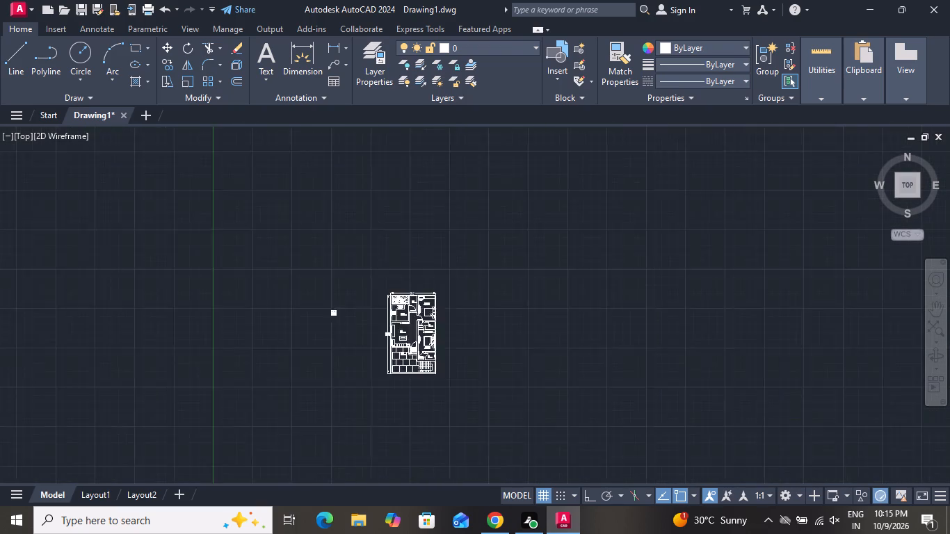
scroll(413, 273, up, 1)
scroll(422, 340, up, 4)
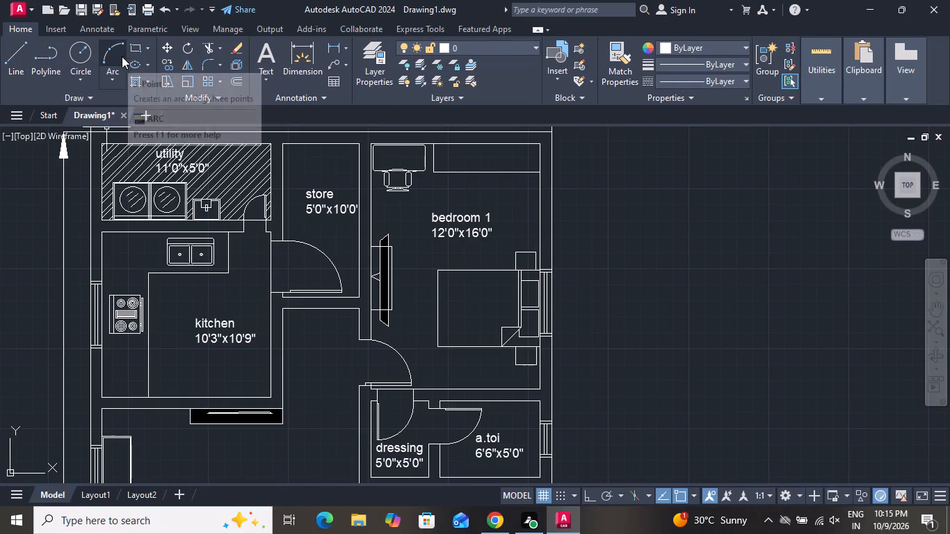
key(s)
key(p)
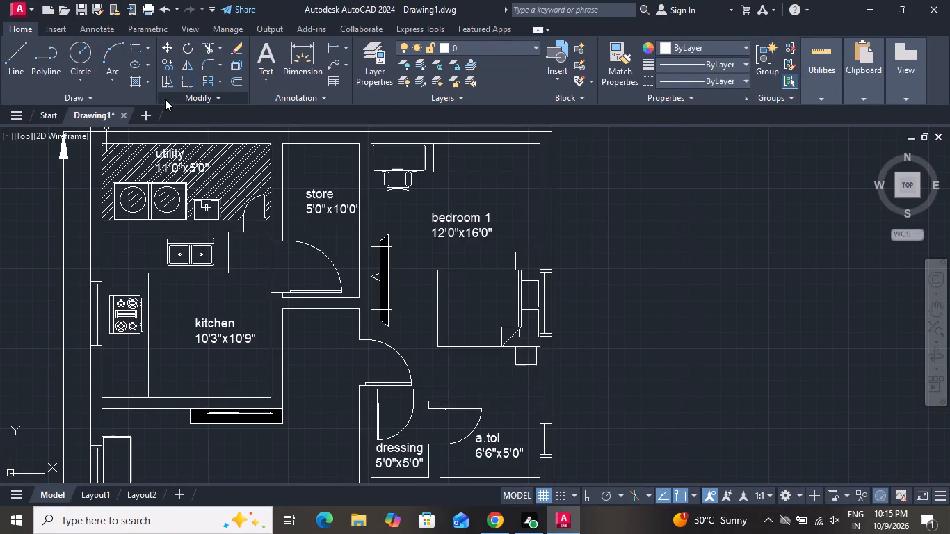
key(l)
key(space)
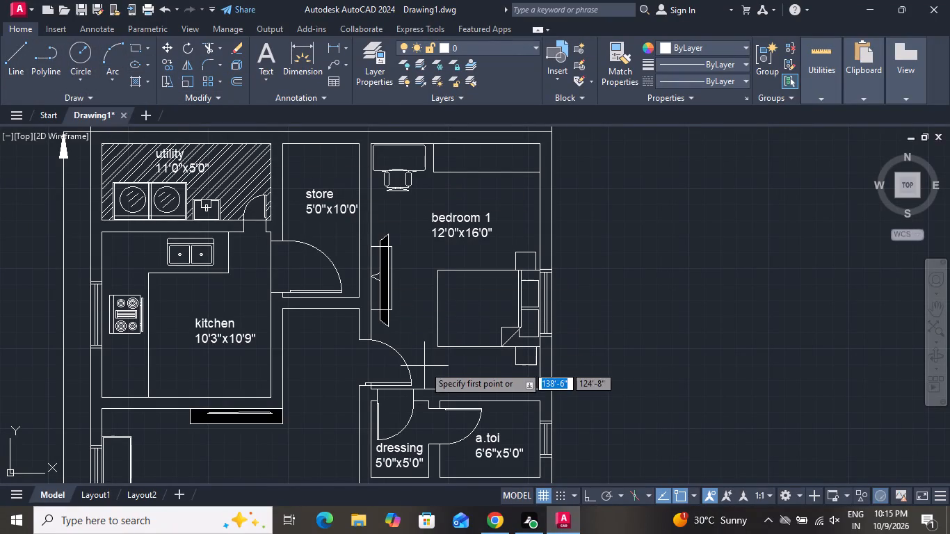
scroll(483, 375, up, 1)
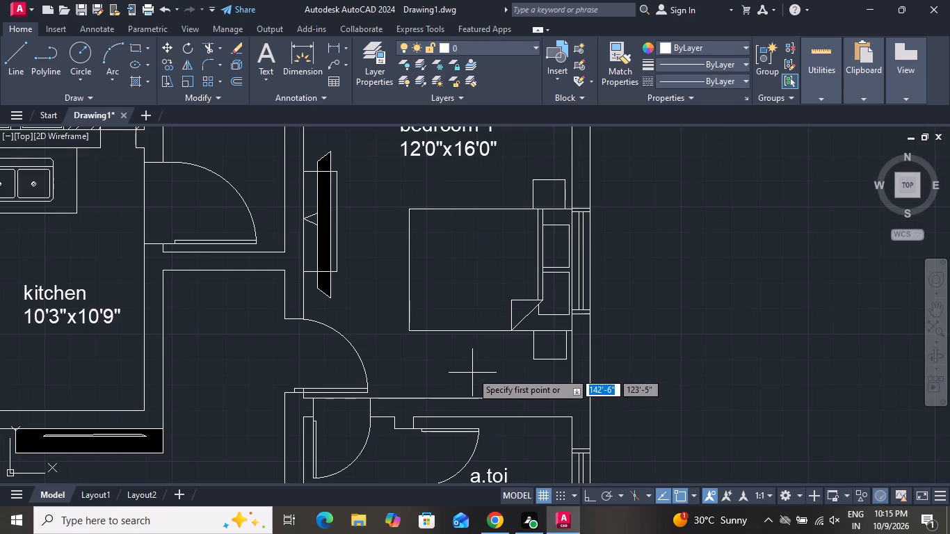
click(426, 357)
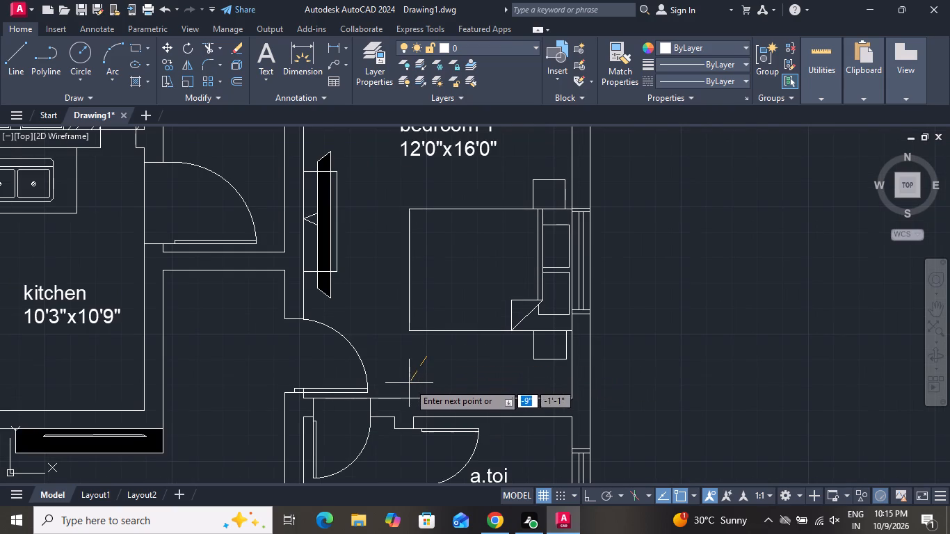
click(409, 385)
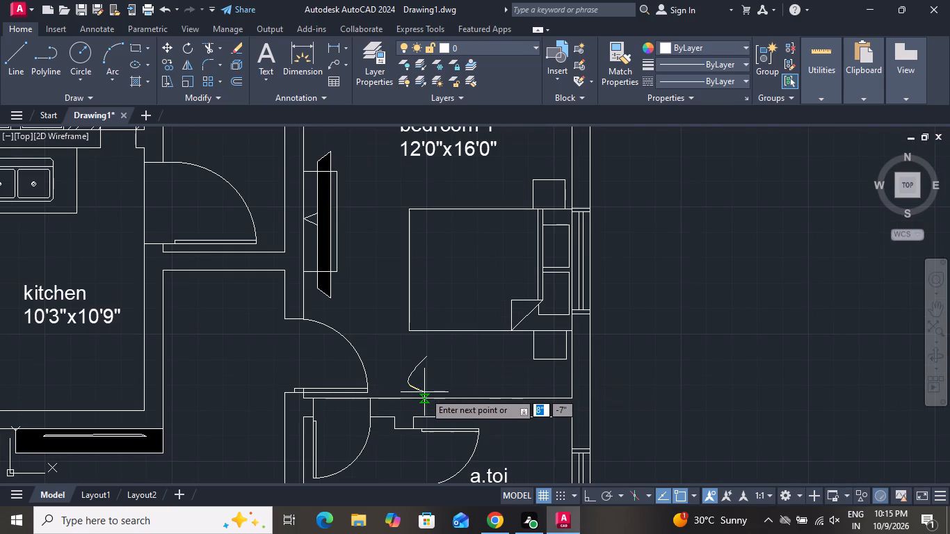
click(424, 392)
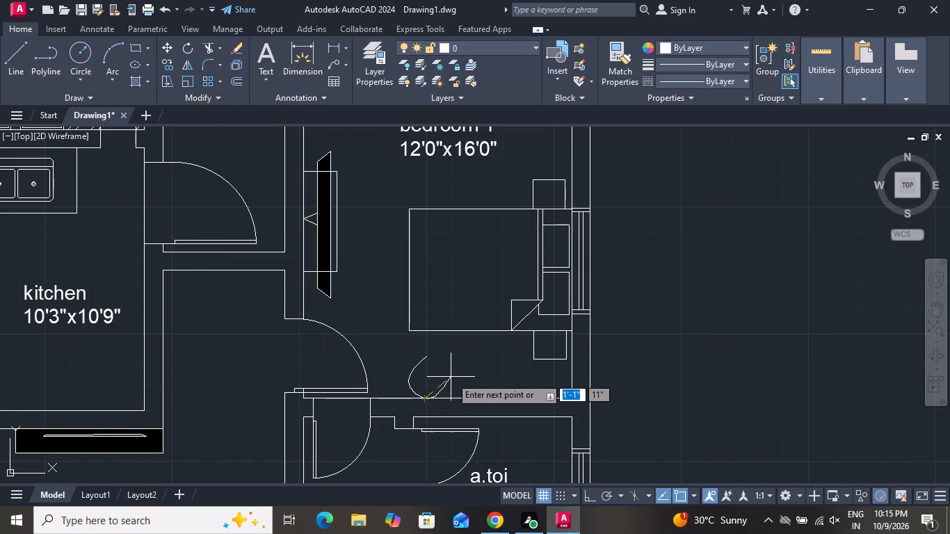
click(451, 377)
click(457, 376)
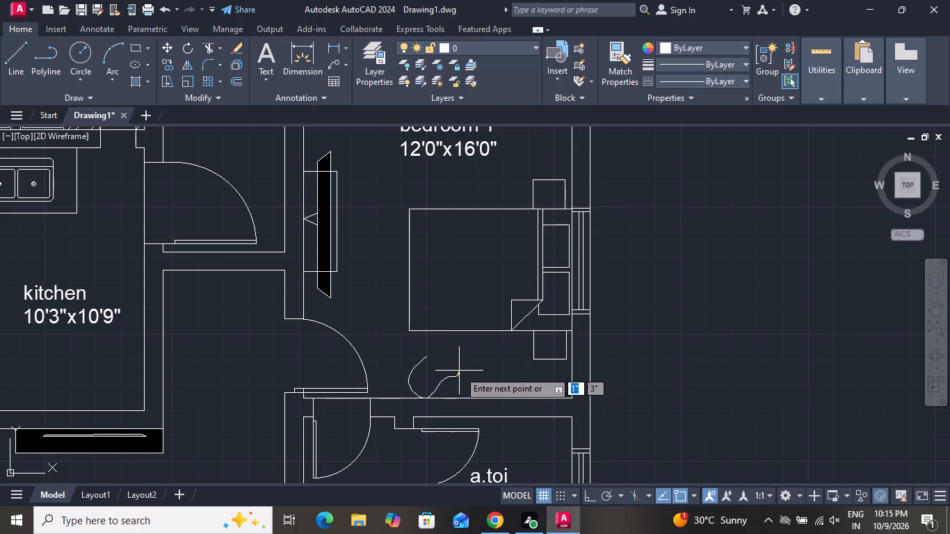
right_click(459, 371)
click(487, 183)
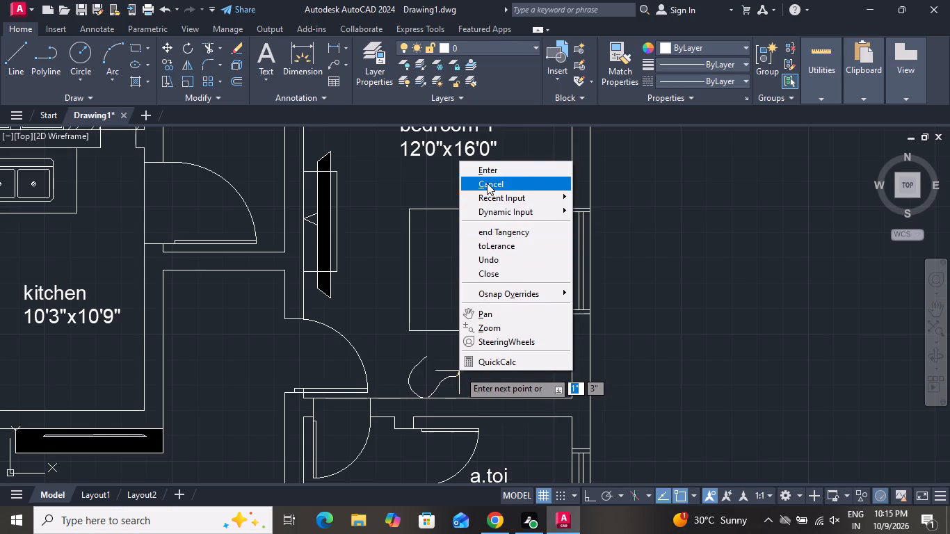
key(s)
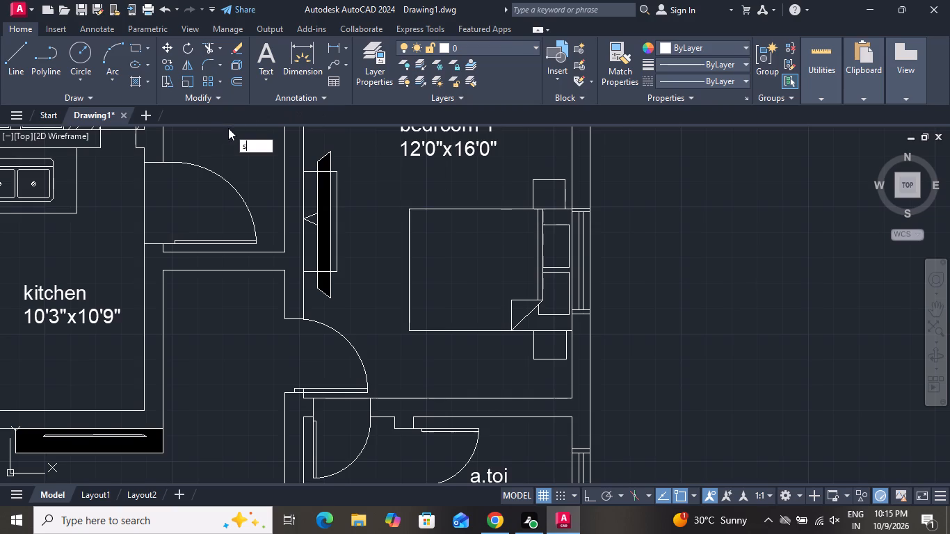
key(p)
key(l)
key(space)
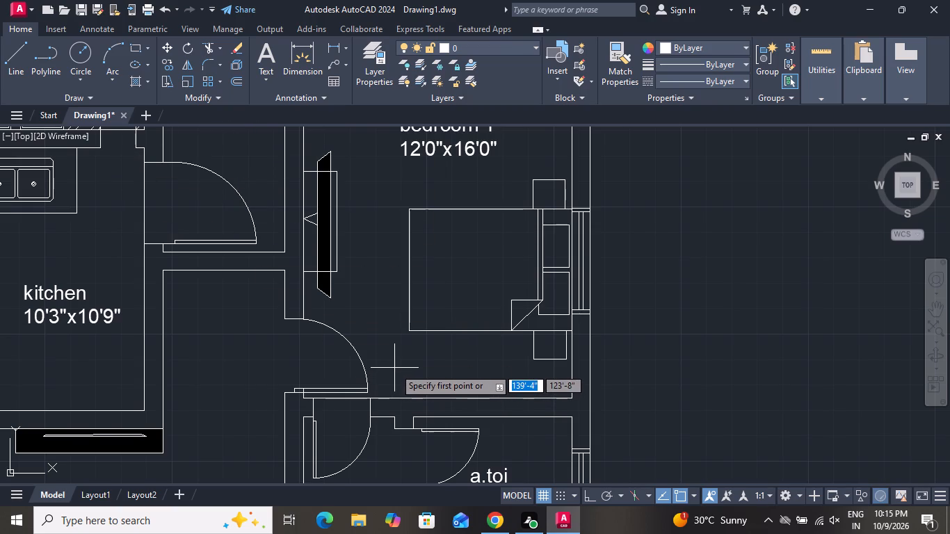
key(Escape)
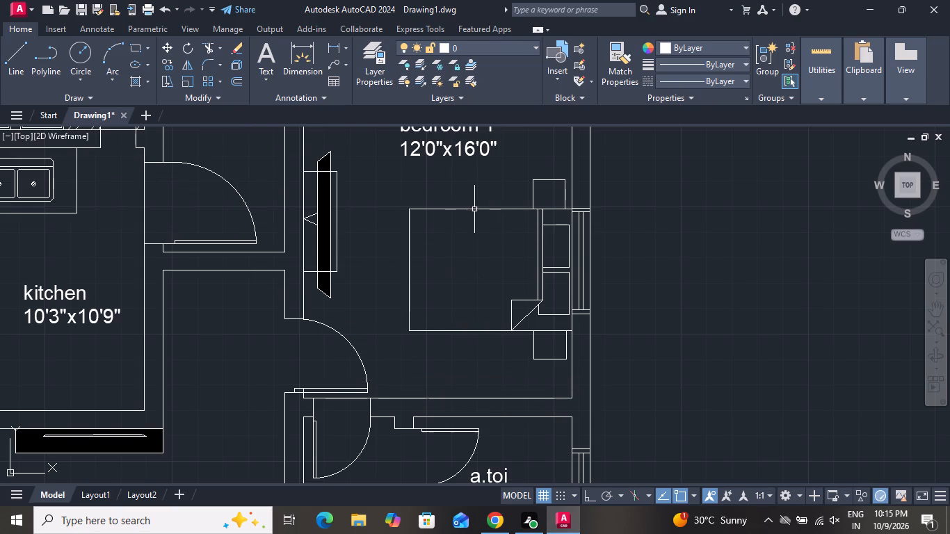
Move the bed and both bedside tables in bedroom 1 slightly towards the room label, away from the dressing and a.toi wall.
drag(549, 152, 552, 167)
click(508, 374)
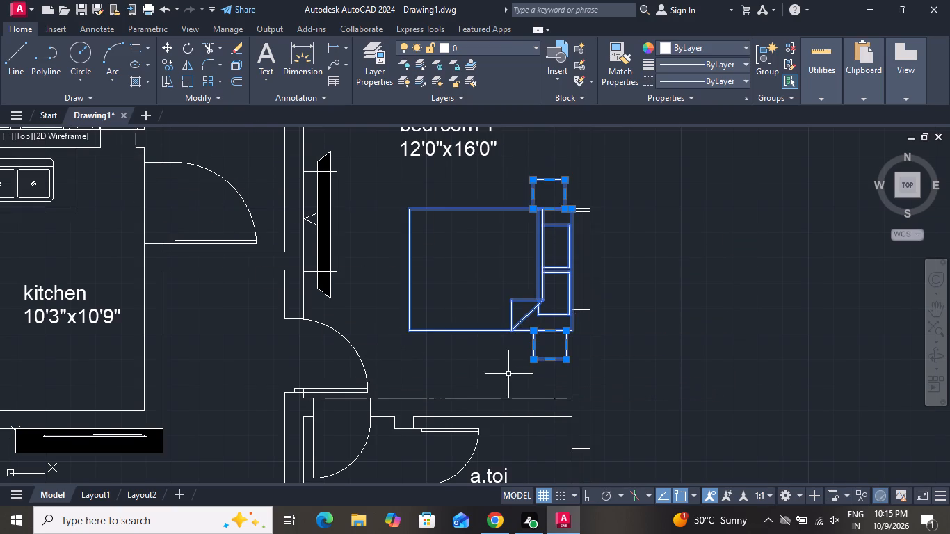
click(168, 49)
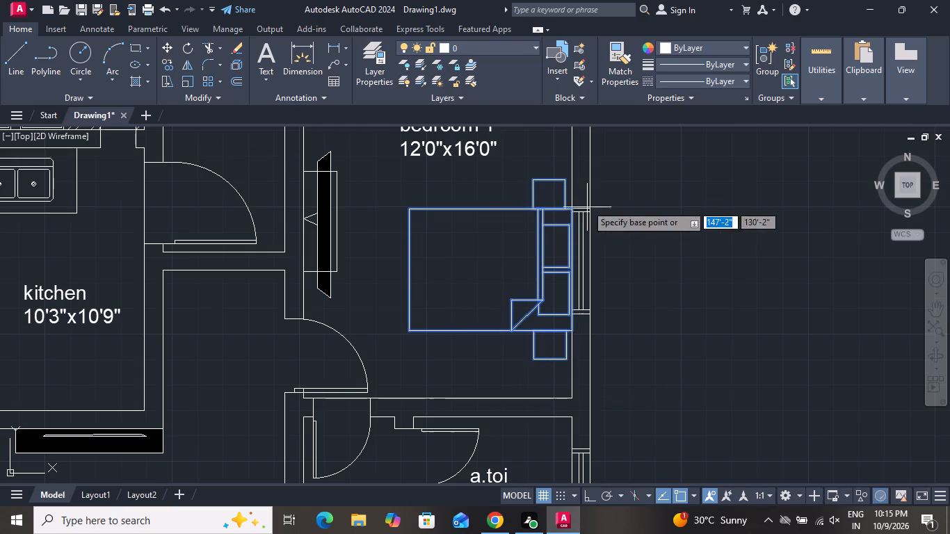
click(569, 183)
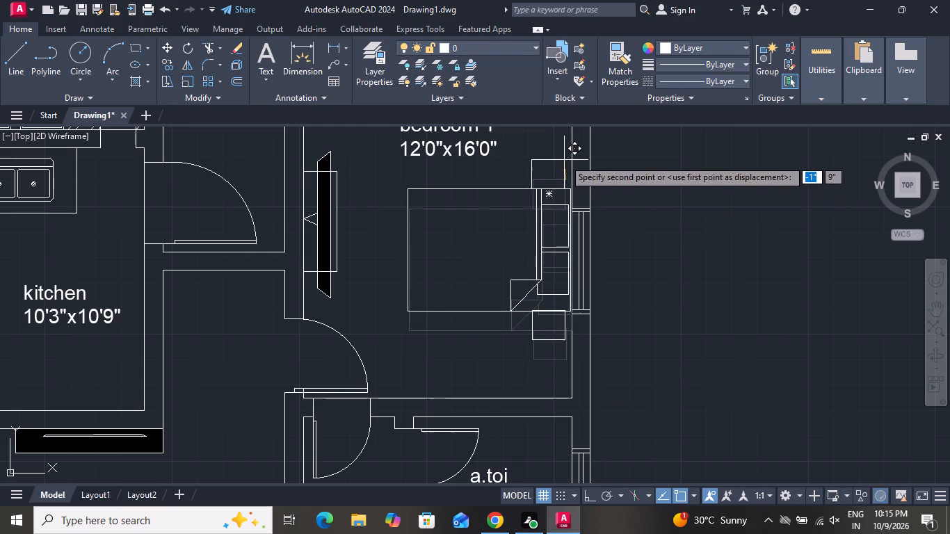
click(564, 145)
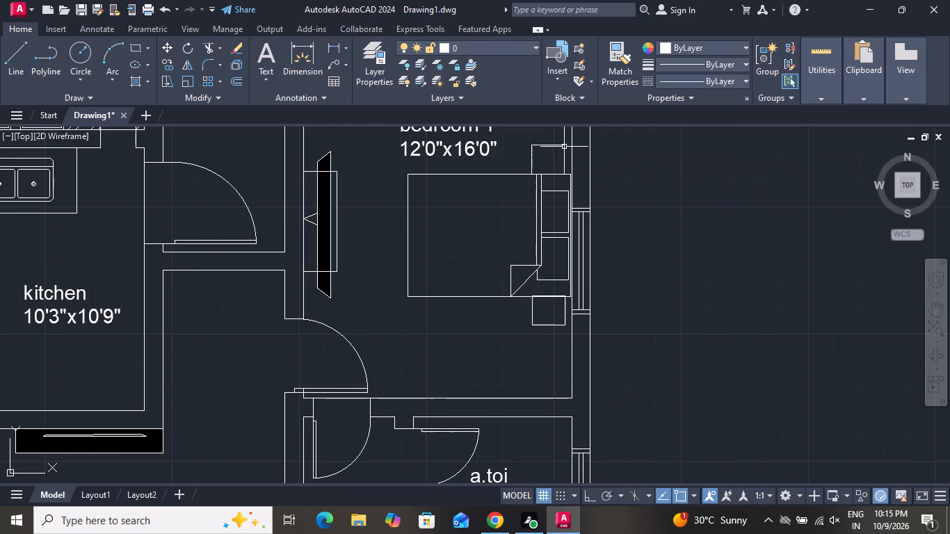
Draw a freehand S-shaped spline in bedroom 1 between the bed and the a.toi wall, dipping to touch that wall.
scroll(530, 348, down, 1)
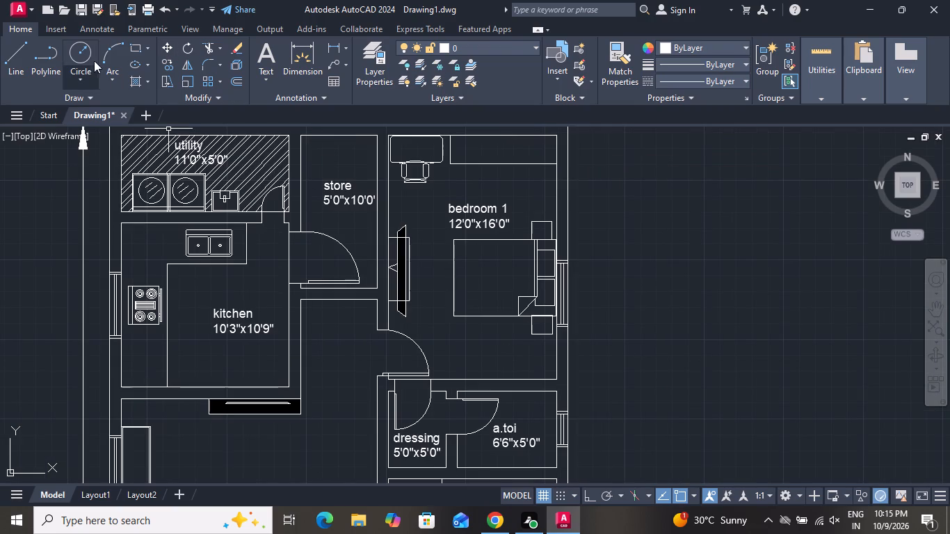
key(s)
text(pl)
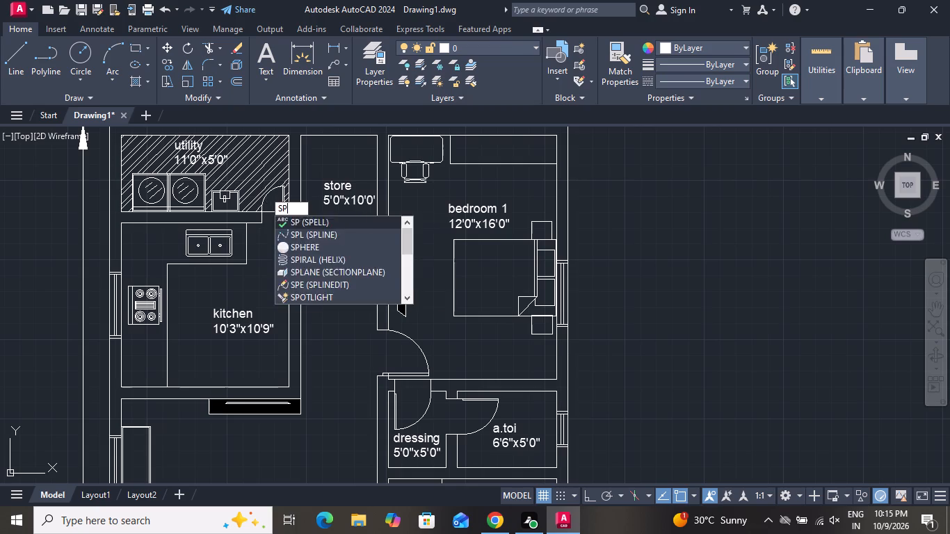
key(space)
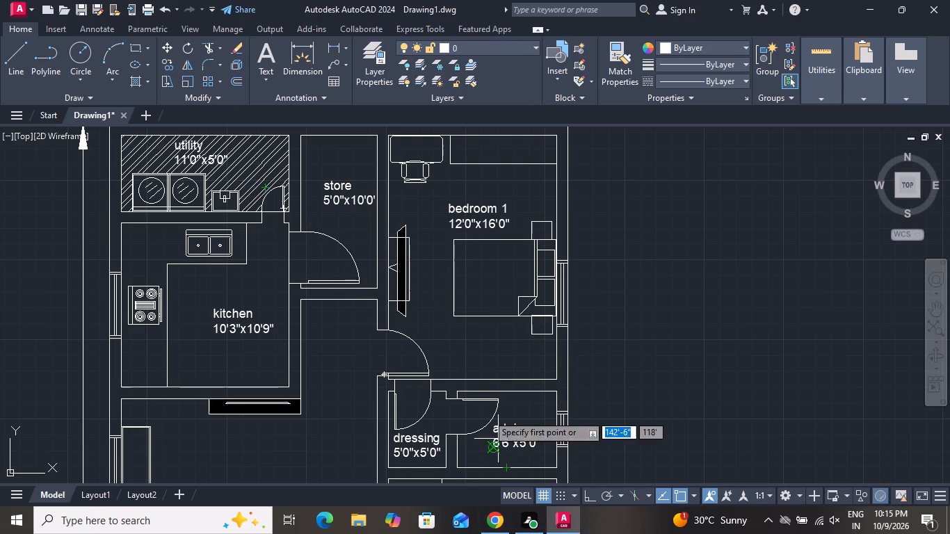
scroll(472, 369, up, 1)
click(468, 334)
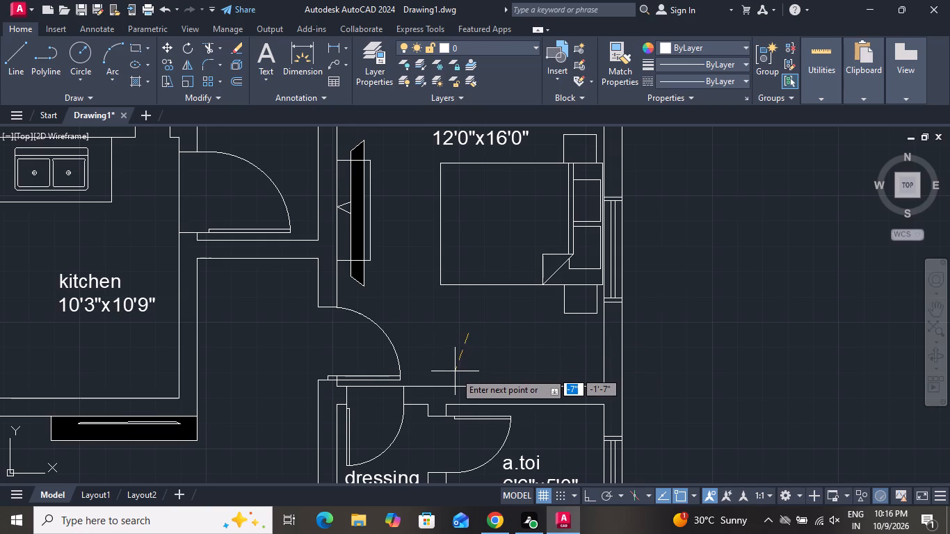
click(458, 371)
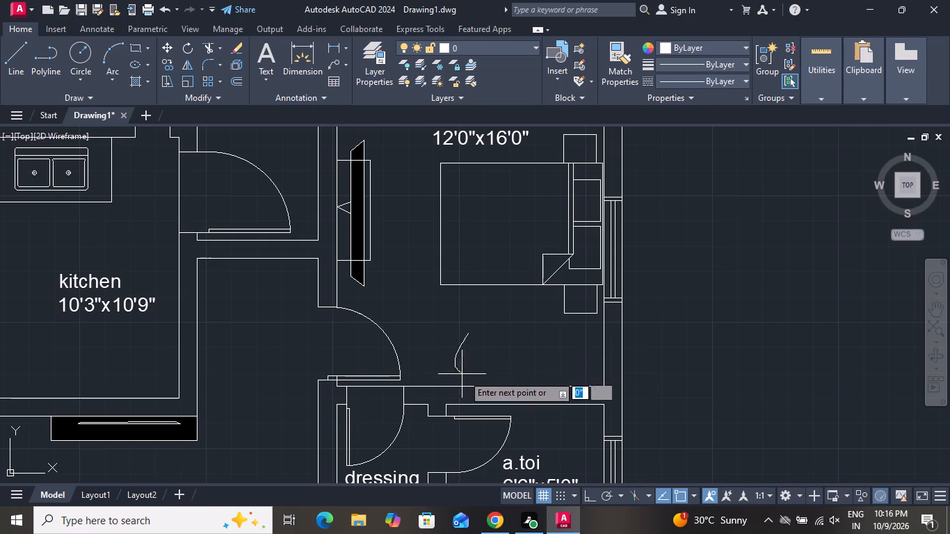
click(483, 380)
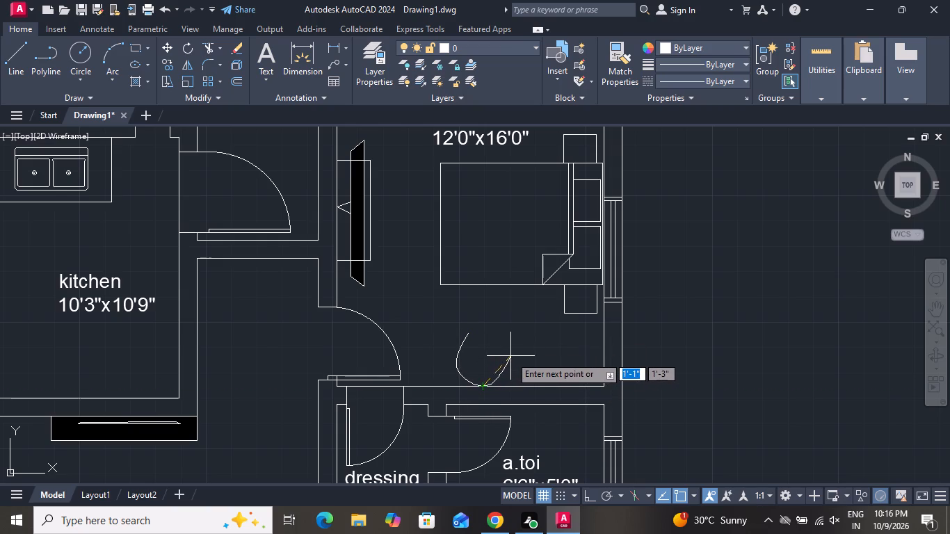
click(515, 357)
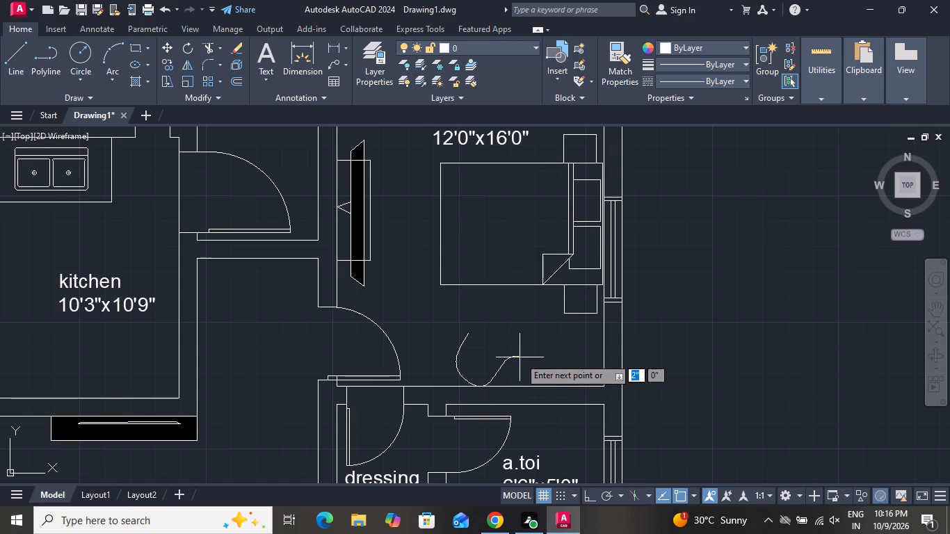
click(520, 357)
key(space)
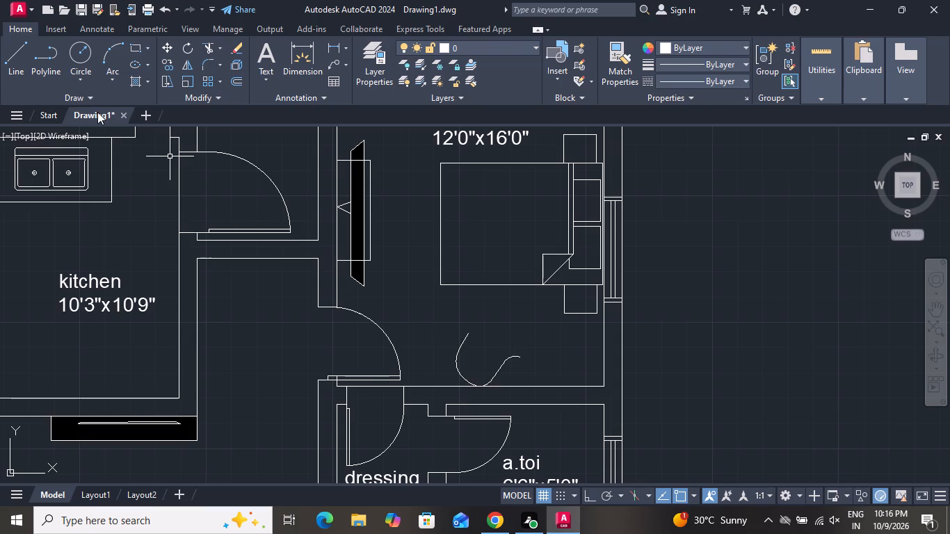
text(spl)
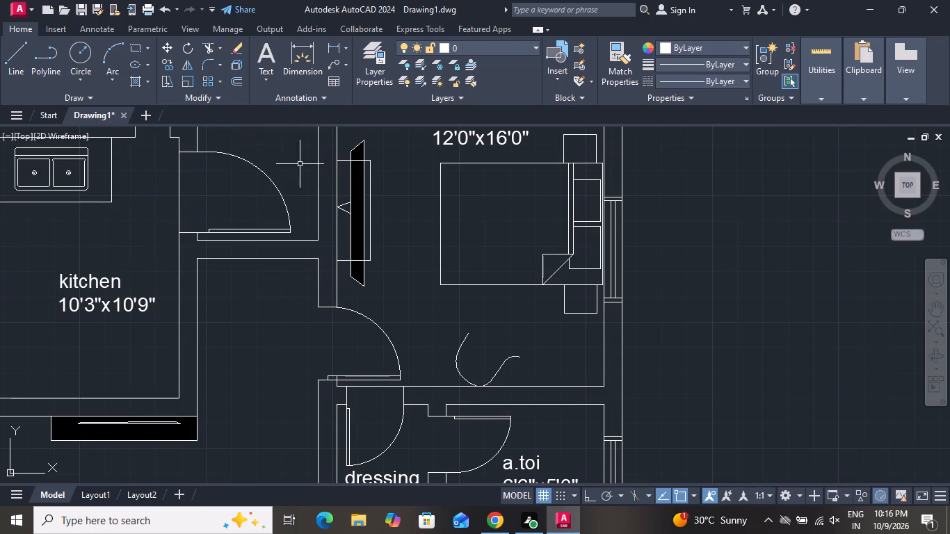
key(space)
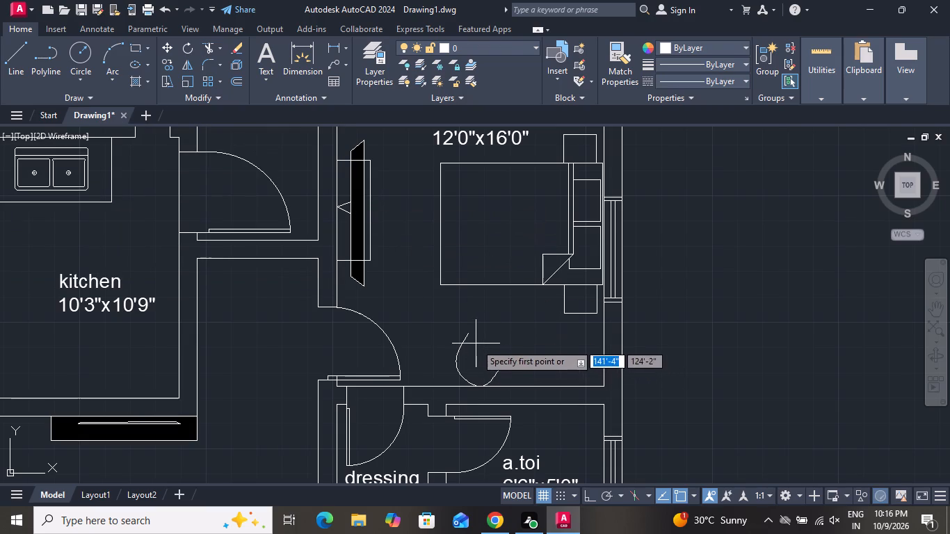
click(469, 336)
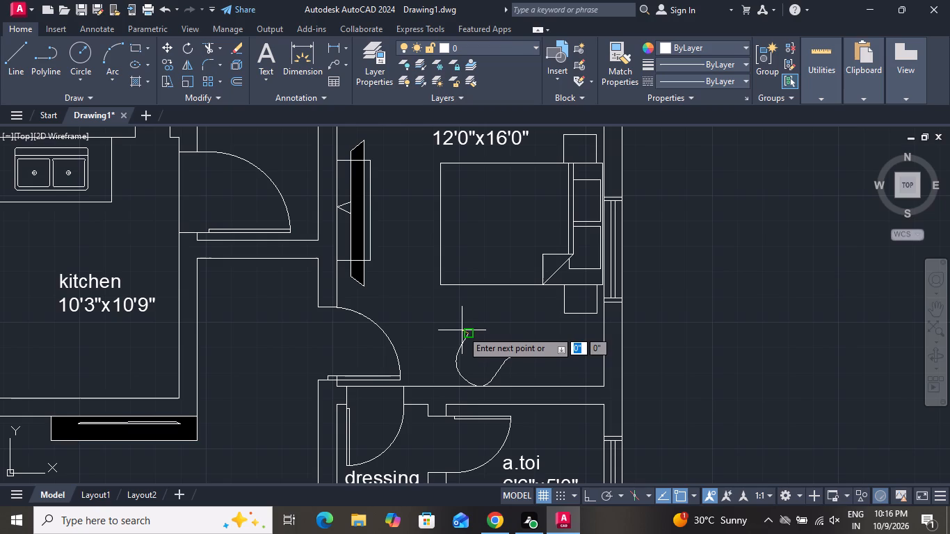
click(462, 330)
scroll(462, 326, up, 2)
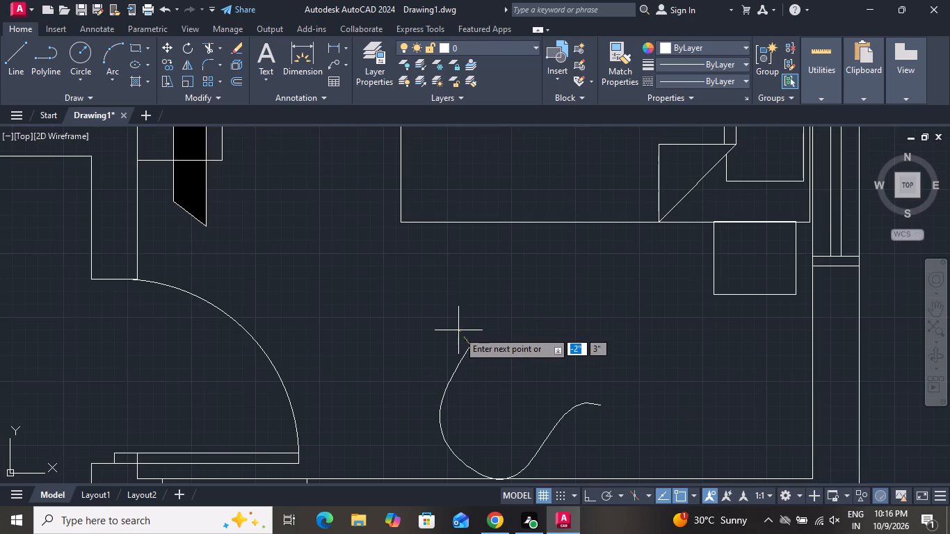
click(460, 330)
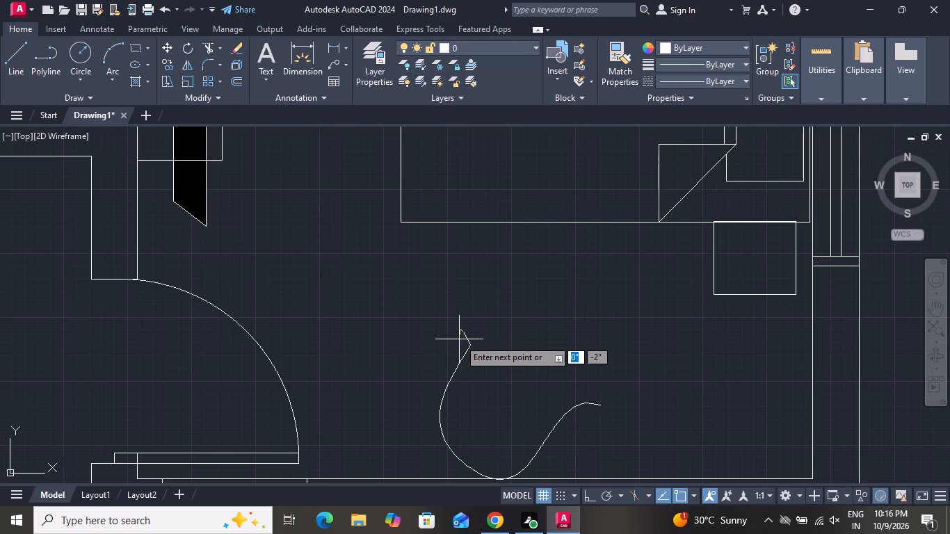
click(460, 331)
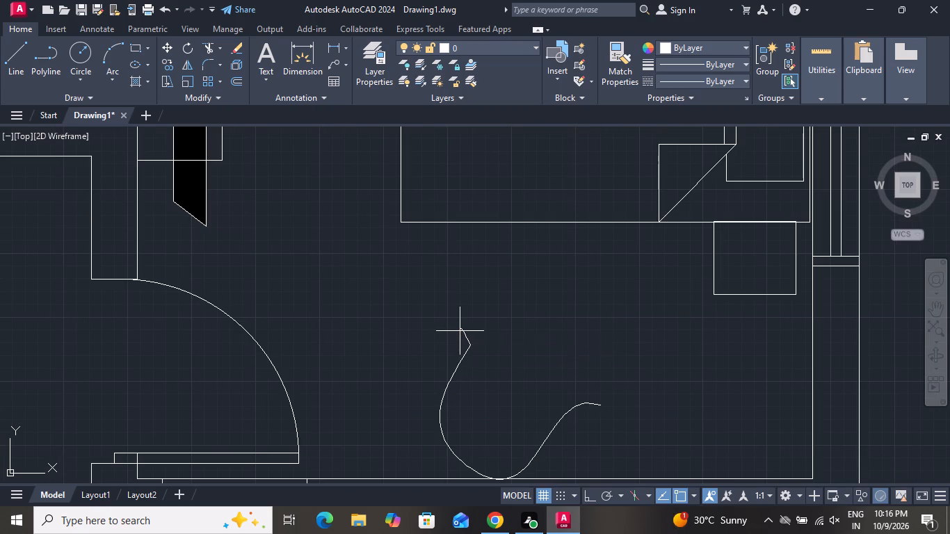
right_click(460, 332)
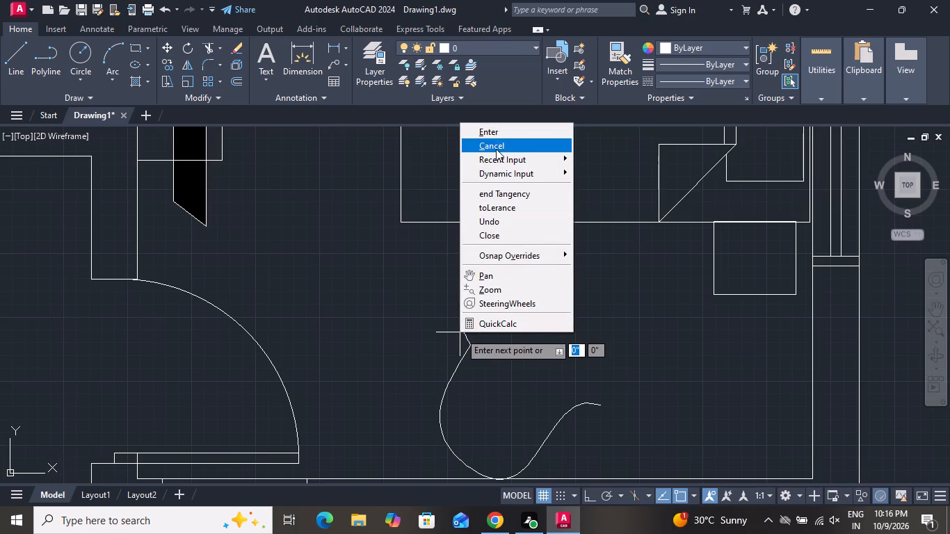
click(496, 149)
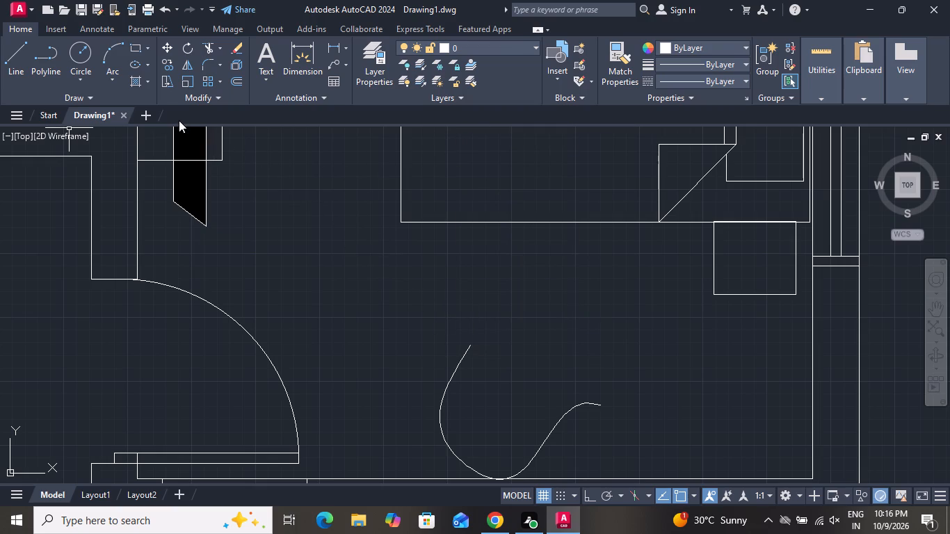
Draw a short hooked spline continuing from the curve's end nearest the bed.
text(sp)
text(l)
key(space)
click(469, 348)
click(475, 337)
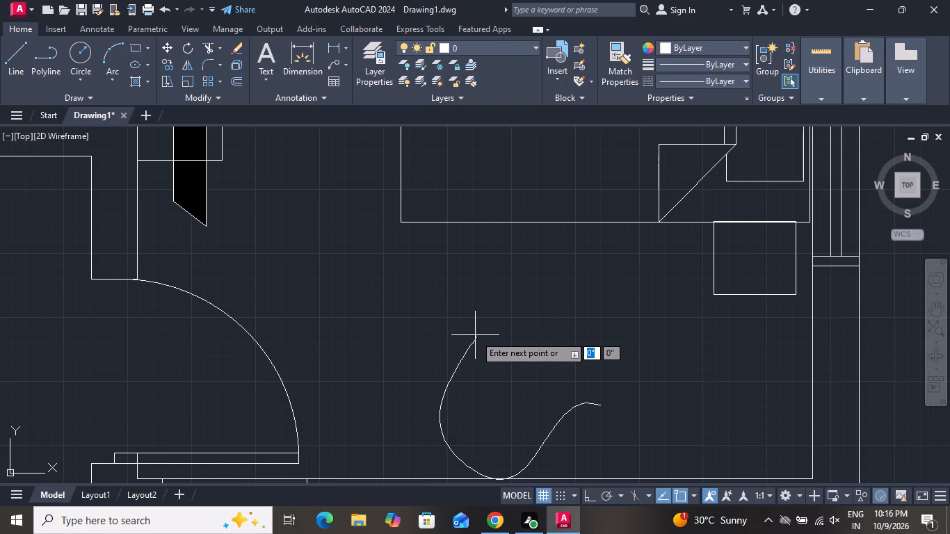
click(467, 327)
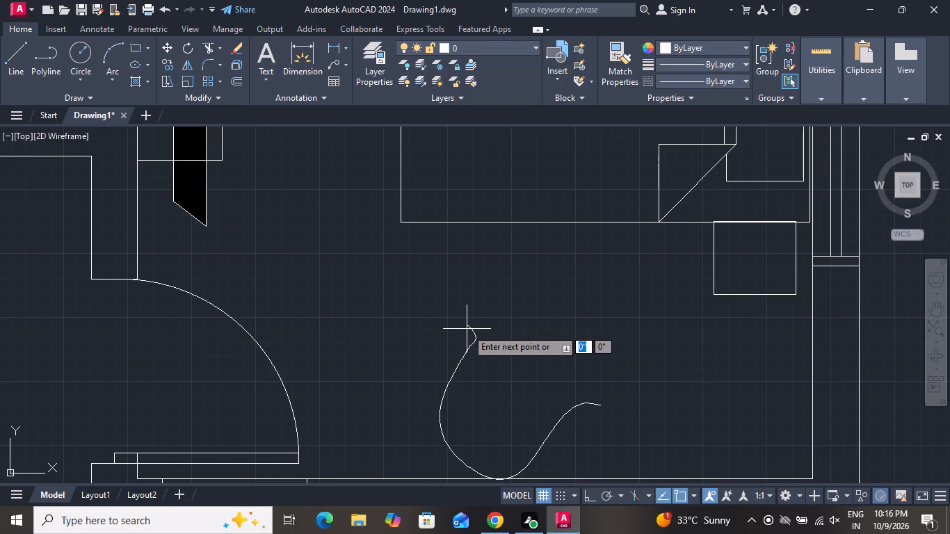
click(467, 329)
key(space)
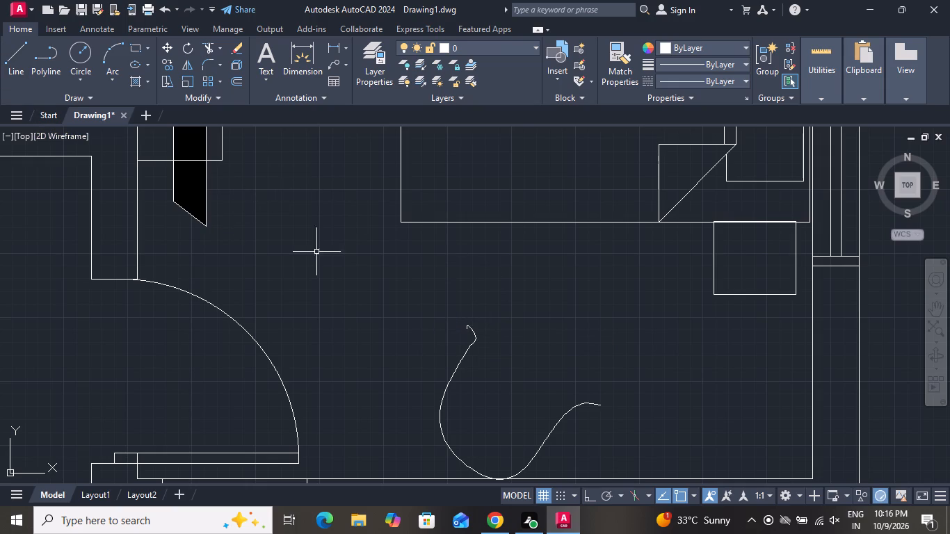
Offset the large S-shaped spline by 1" towards its inner side.
scroll(327, 259, down, 1)
text(o)
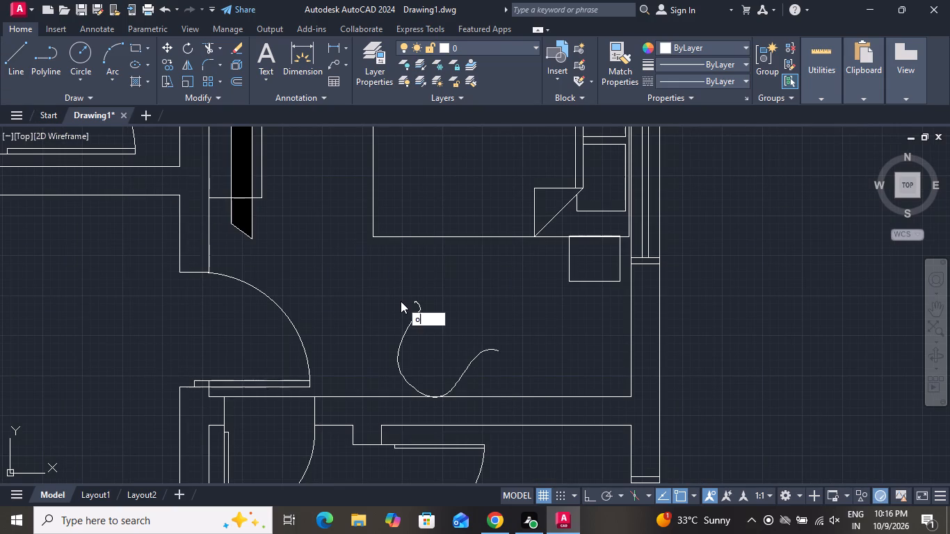
key(space)
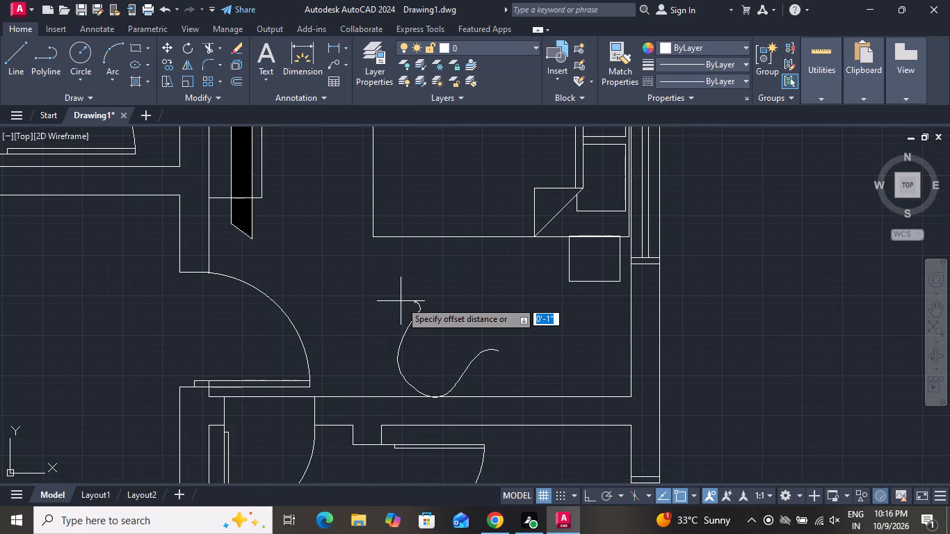
key(1)
key(shift+quotedbl)
key(Return)
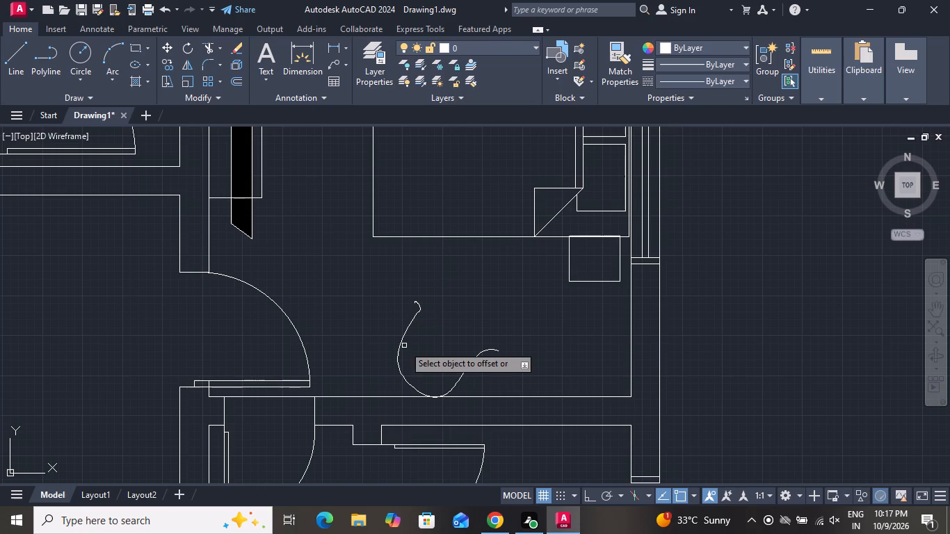
click(407, 382)
click(426, 364)
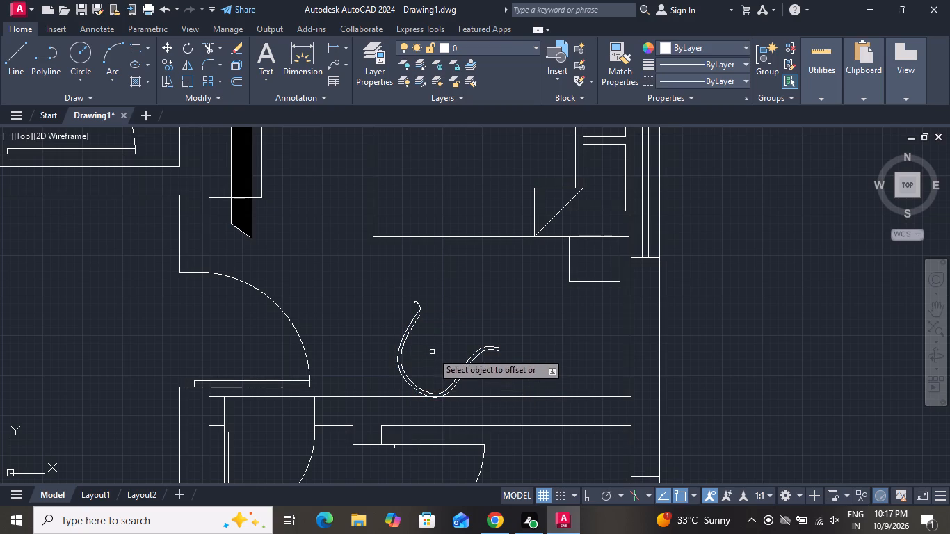
right_click(451, 323)
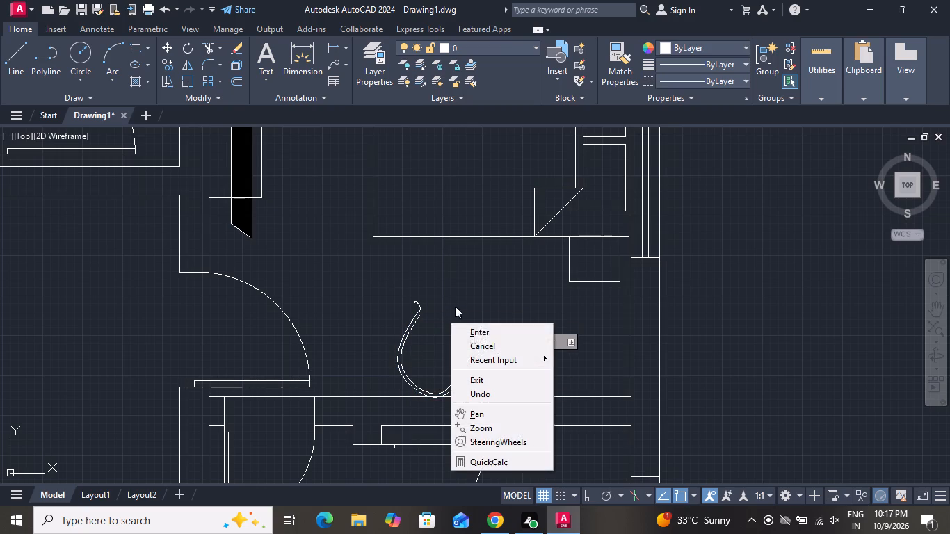
click(462, 341)
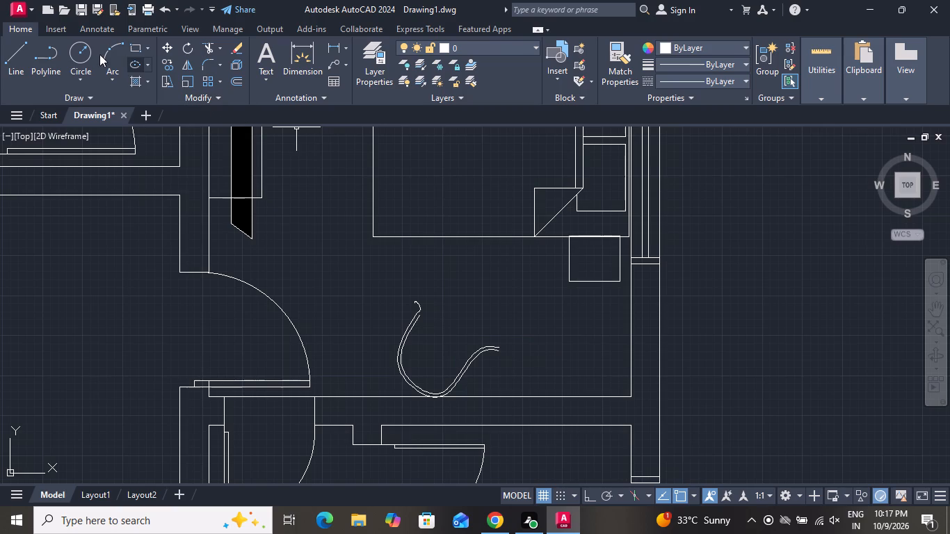
Draw a three-point arc through both endpoints of the double S-curve's end farther from the bedroom door, looping back over the curve.
click(104, 54)
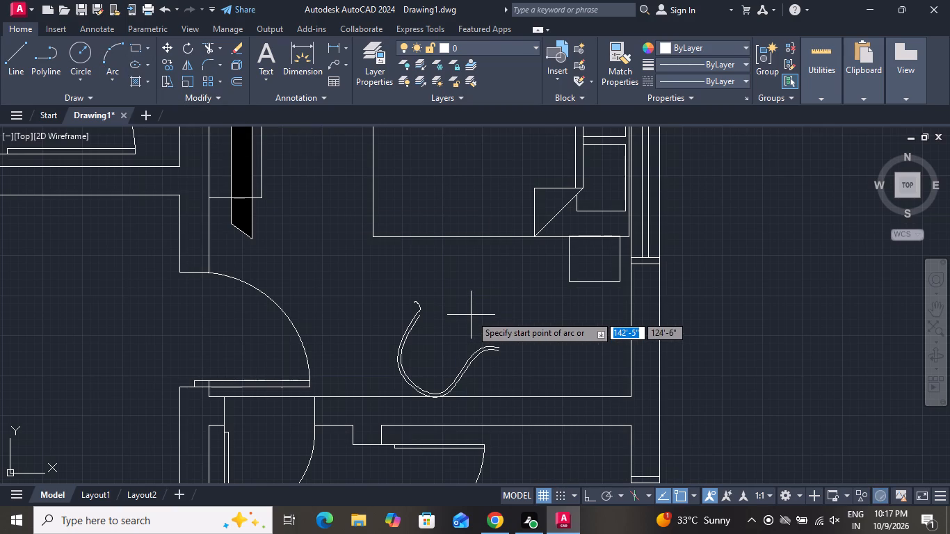
scroll(471, 315, up, 1)
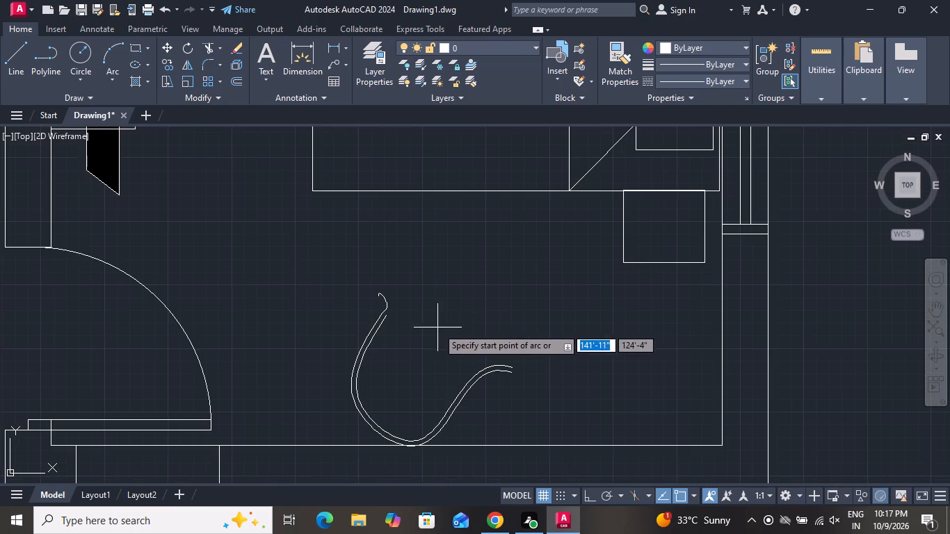
click(513, 367)
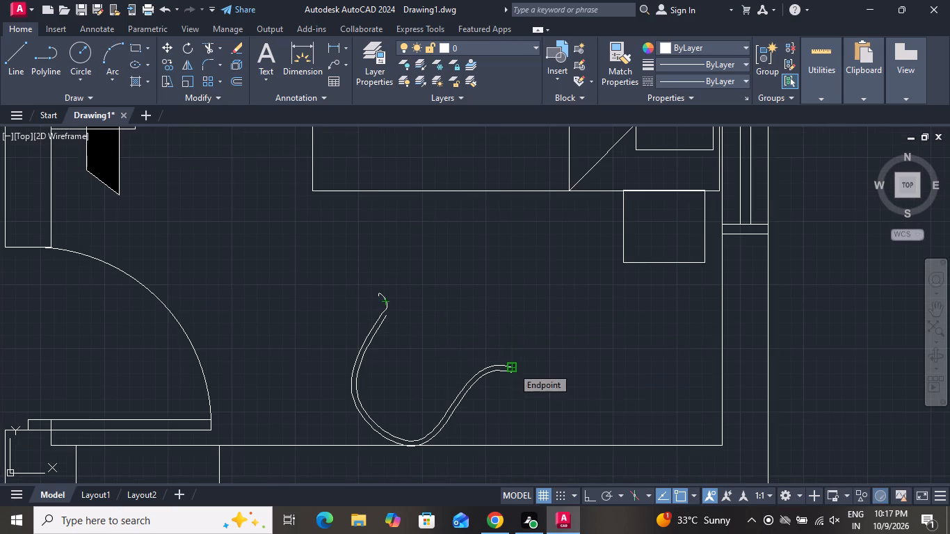
scroll(512, 371, down, 1)
scroll(512, 371, up, 3)
scroll(512, 373, down, 1)
click(504, 373)
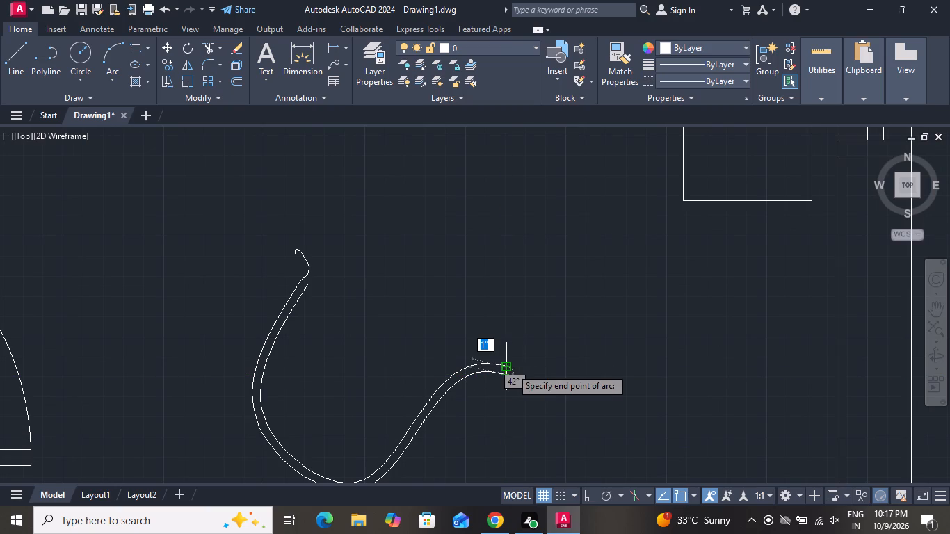
scroll(508, 368, up, 1)
scroll(508, 368, down, 1)
scroll(508, 368, up, 4)
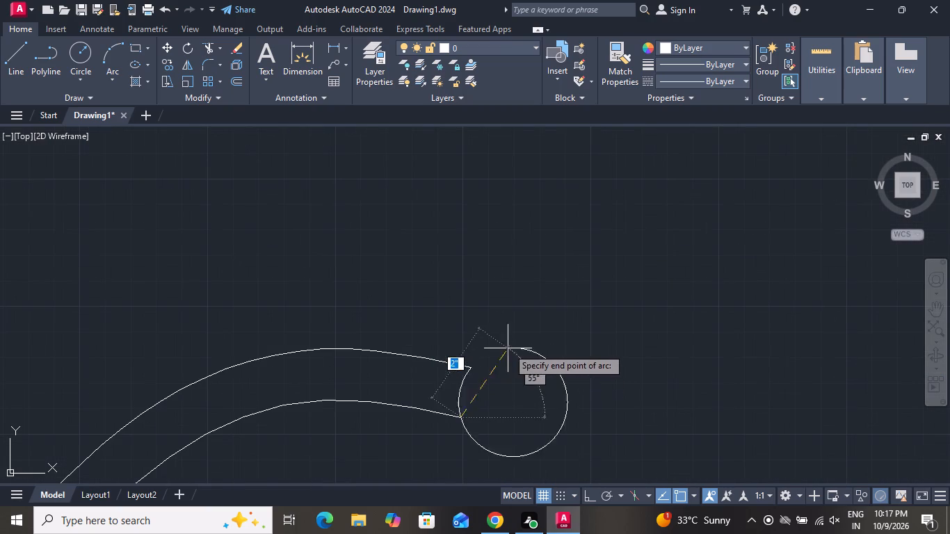
click(446, 339)
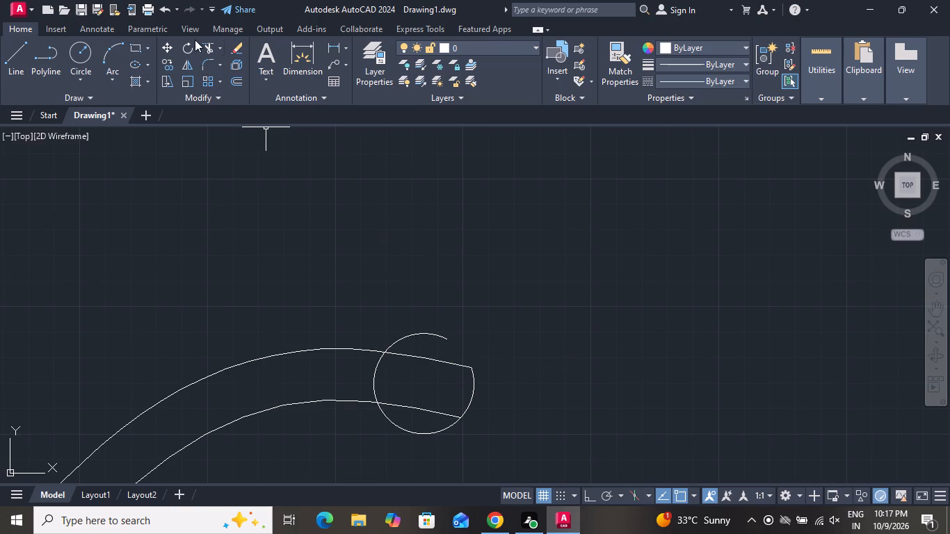
Trim the arc's excess loop, leaving only a small rounded cap between the two splines.
click(206, 49)
click(451, 332)
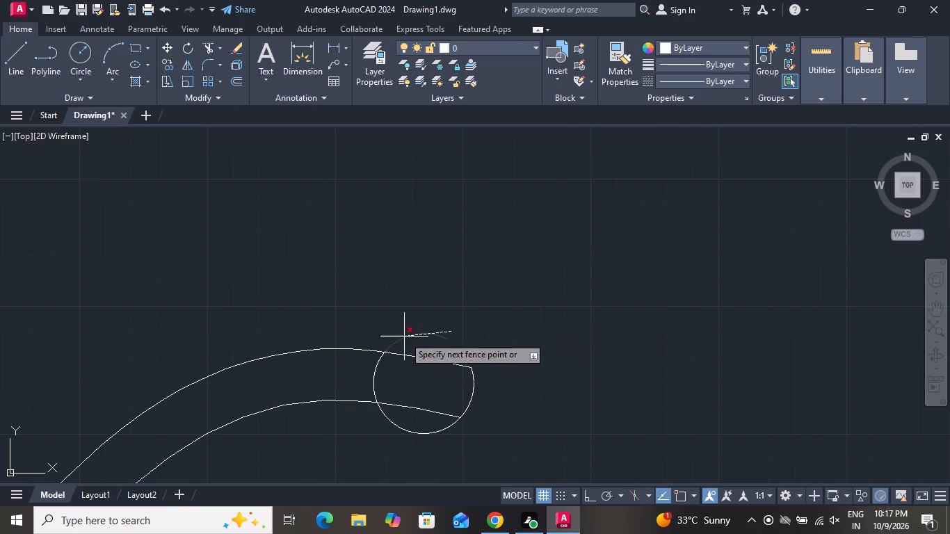
click(400, 334)
click(409, 348)
click(403, 299)
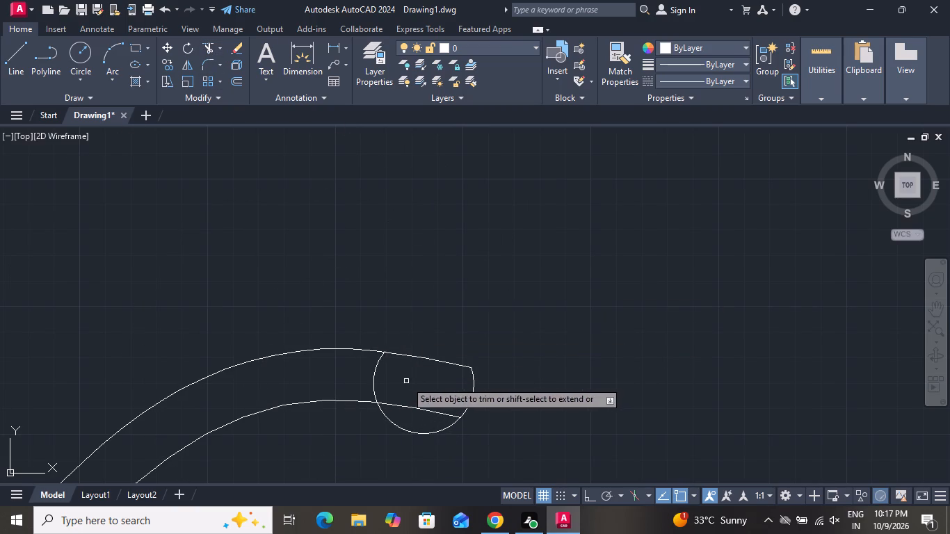
click(405, 380)
click(308, 371)
click(412, 422)
click(414, 442)
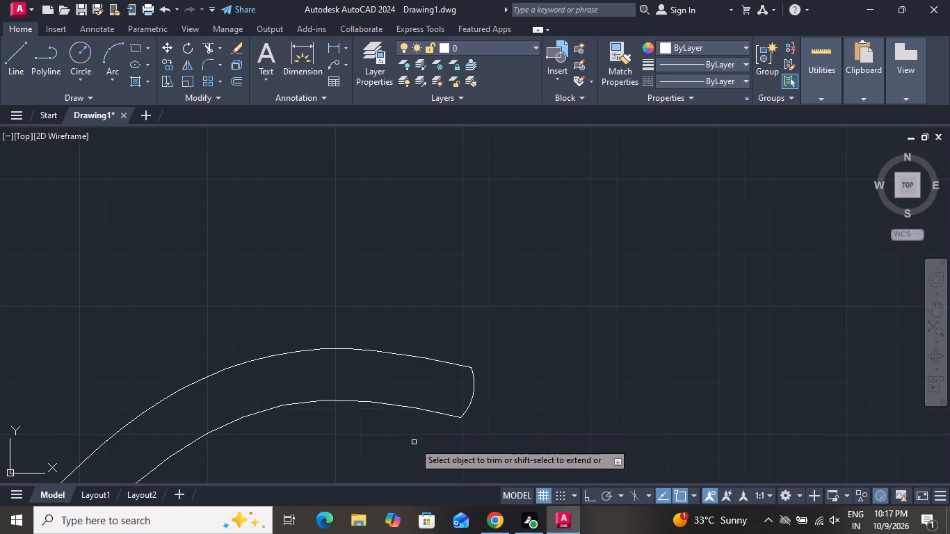
scroll(546, 344, up, 1)
scroll(555, 338, down, 3)
scroll(572, 347, up, 1)
scroll(573, 349, down, 1)
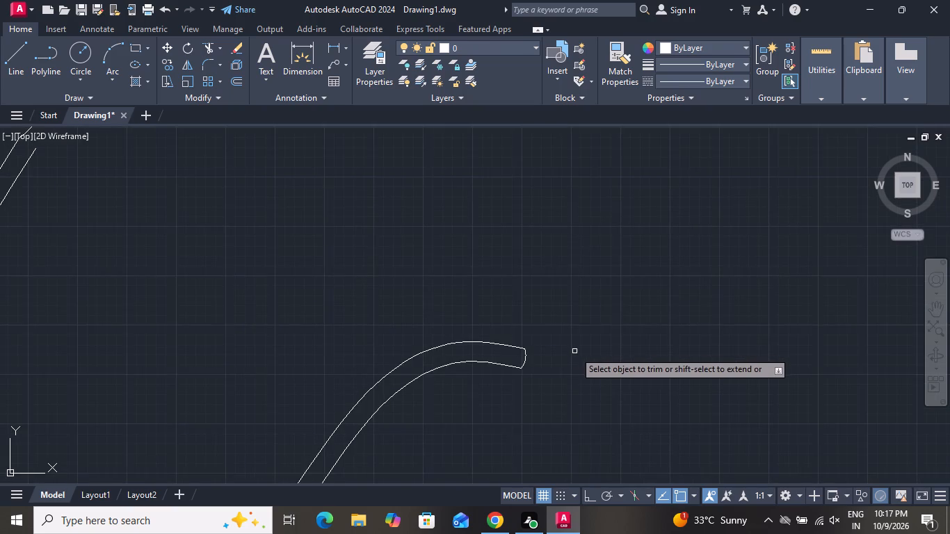
scroll(575, 351, up, 1)
scroll(575, 351, down, 3)
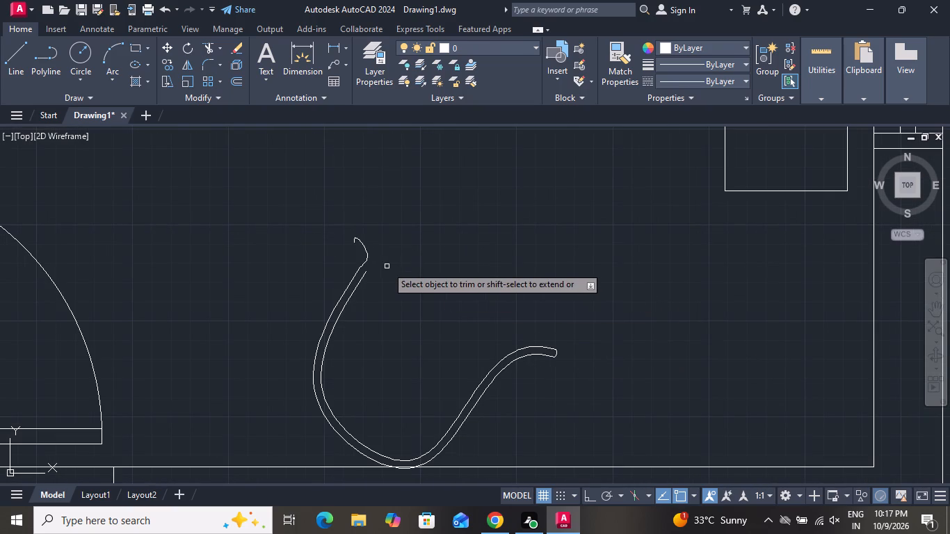
right_click(387, 266)
click(433, 291)
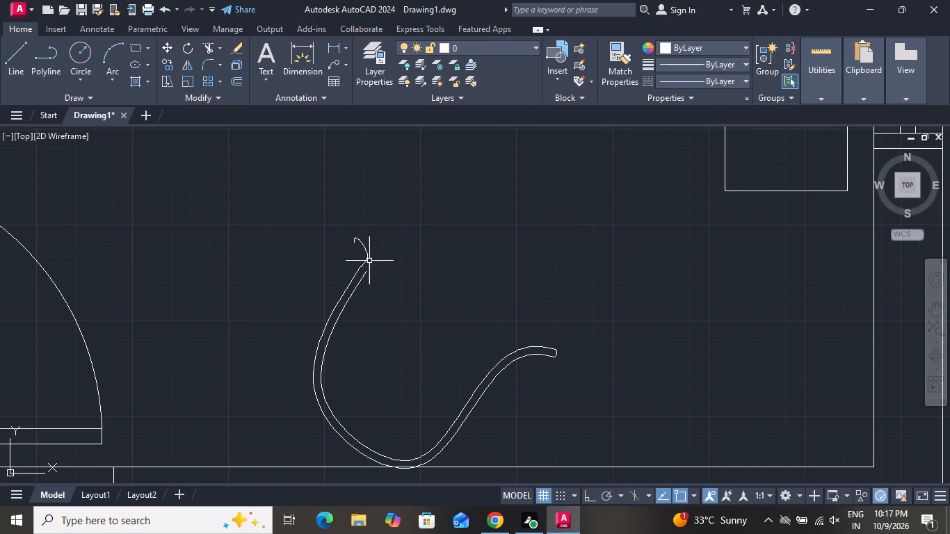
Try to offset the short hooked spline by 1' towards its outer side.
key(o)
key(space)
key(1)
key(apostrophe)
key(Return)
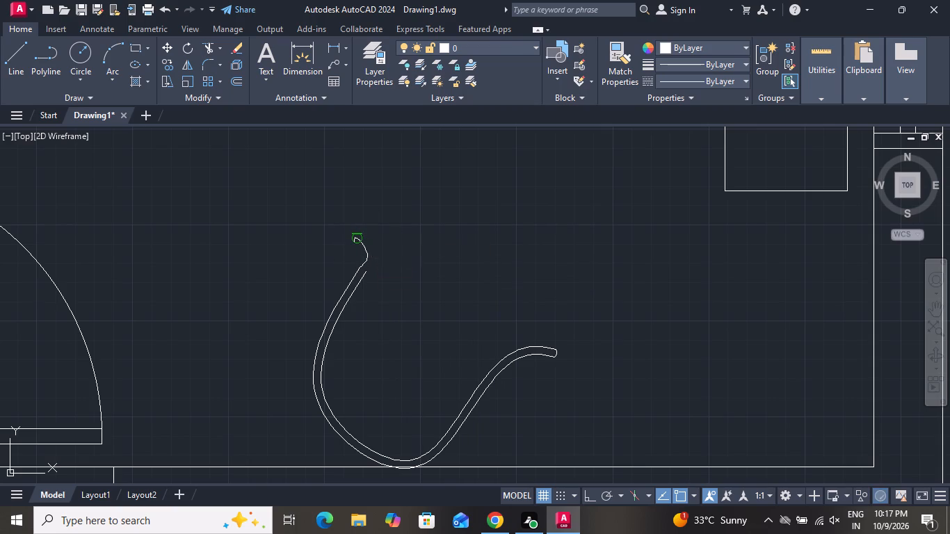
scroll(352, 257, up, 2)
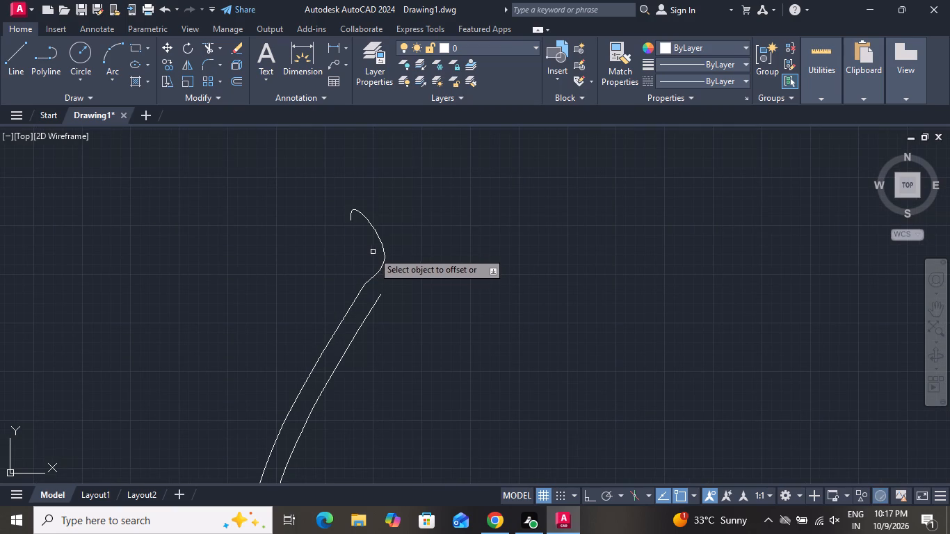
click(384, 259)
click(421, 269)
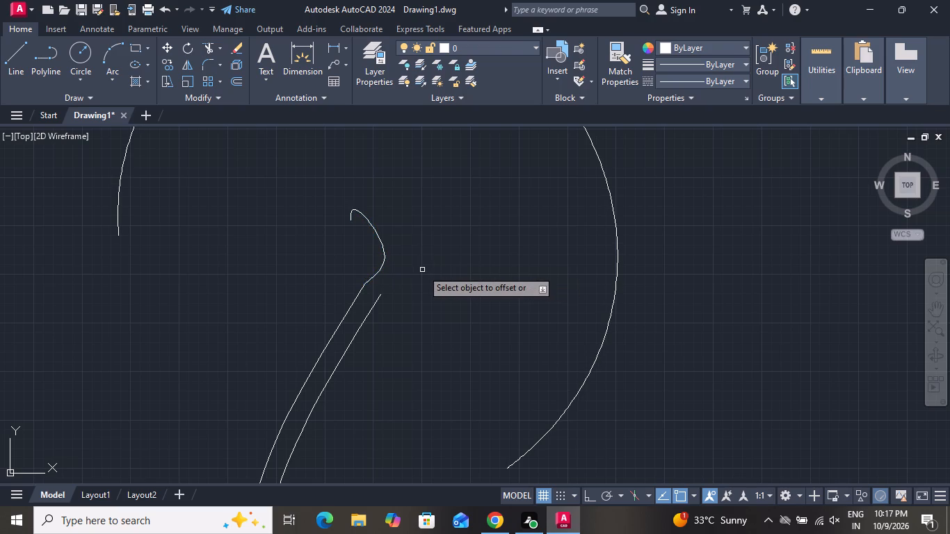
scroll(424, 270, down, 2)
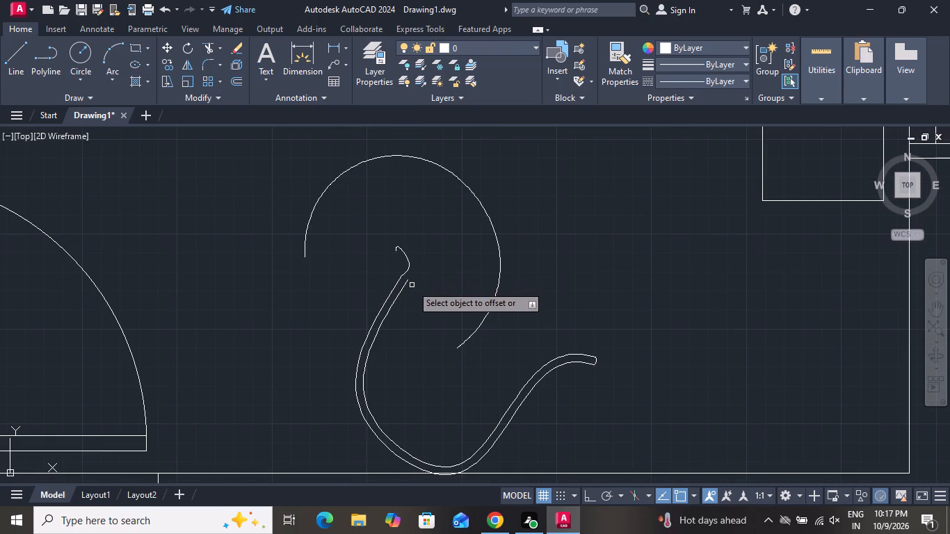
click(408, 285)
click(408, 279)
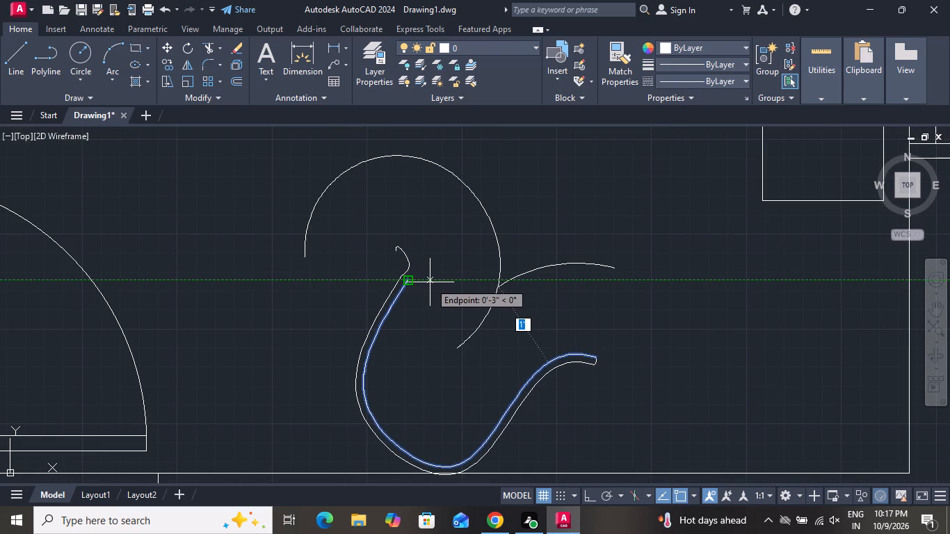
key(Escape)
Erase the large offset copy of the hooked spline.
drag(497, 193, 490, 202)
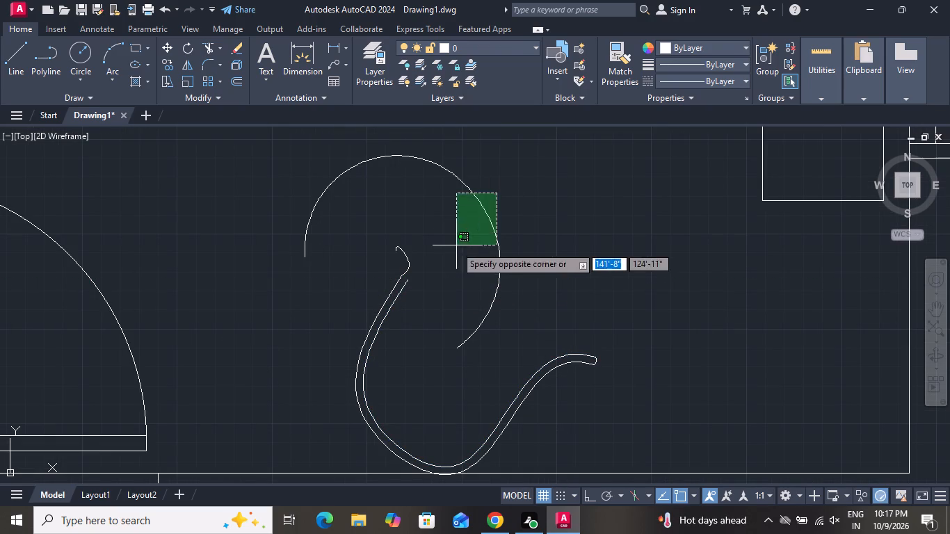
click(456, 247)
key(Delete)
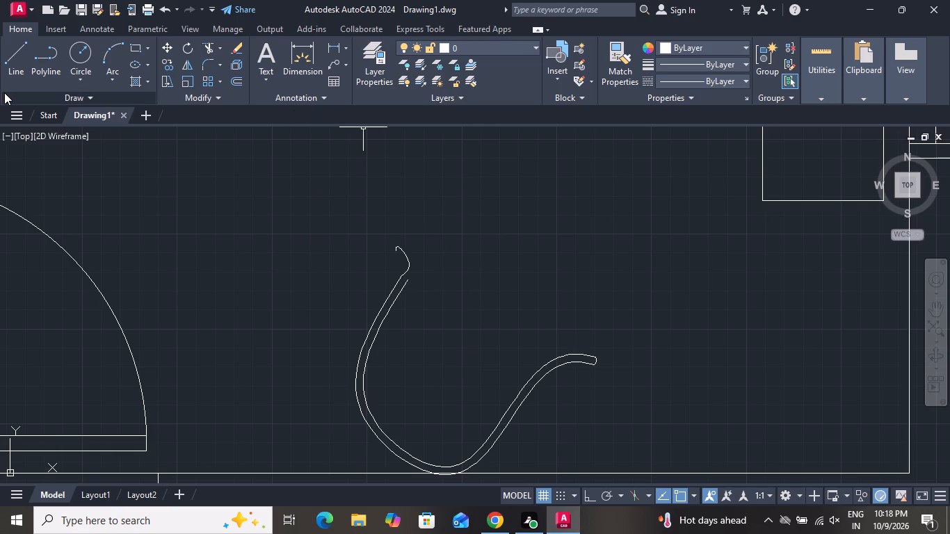
Remove the short hooked spline at the double curve's end nearest the bed using Trim.
scroll(446, 268, up, 2)
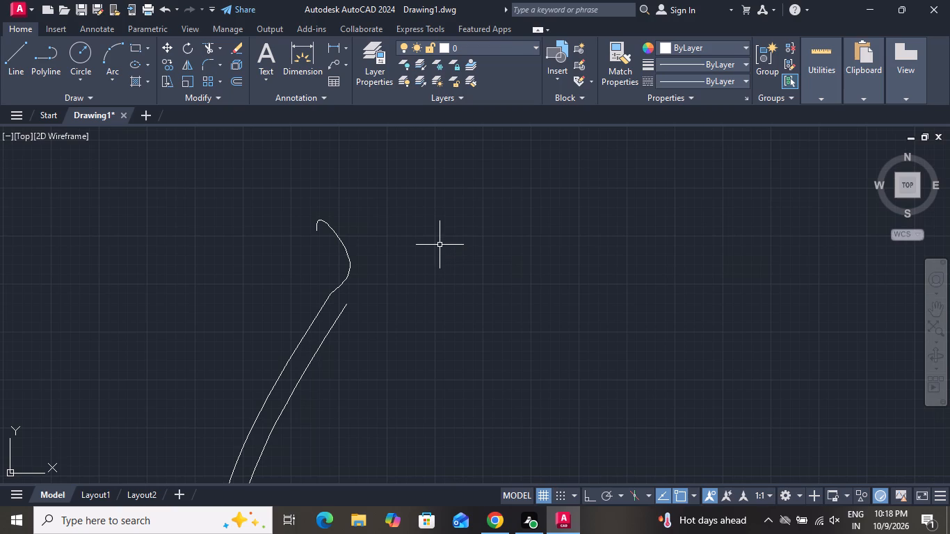
text(tr)
key(space)
key(space)
click(367, 277)
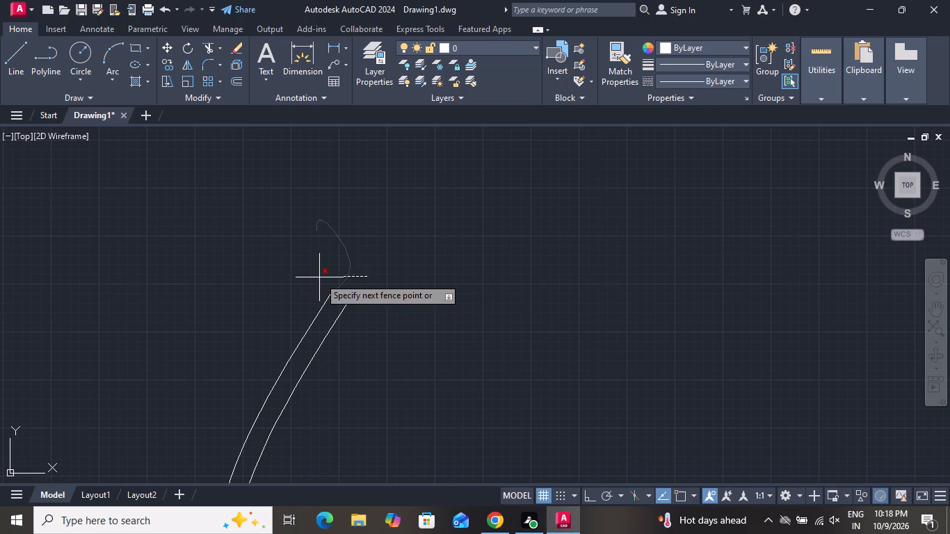
click(319, 277)
scroll(371, 254, down, 2)
scroll(371, 254, up, 1)
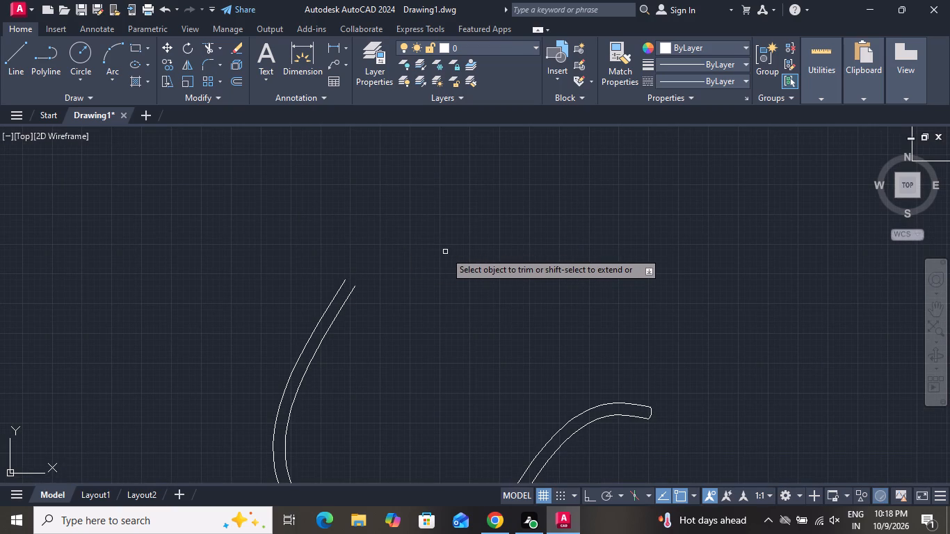
right_click(445, 252)
click(501, 272)
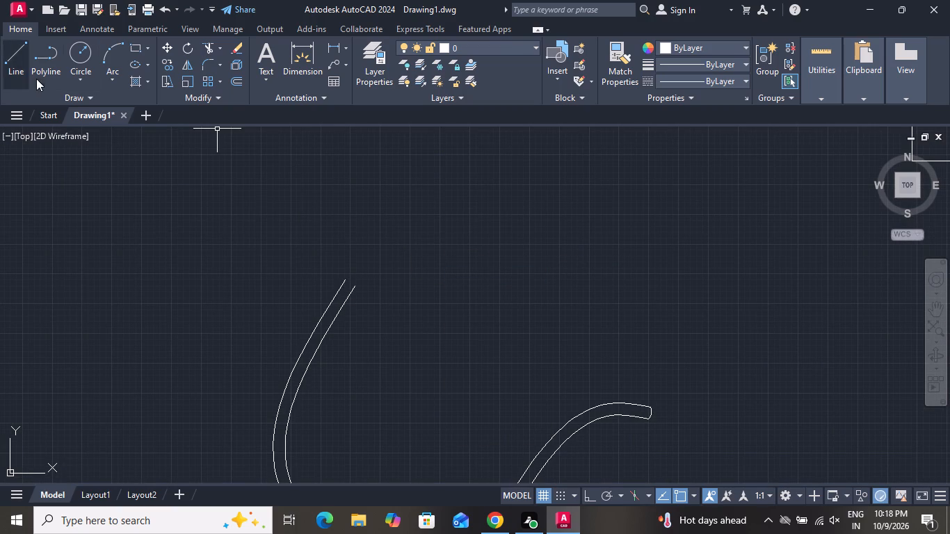
Draw a three-point arc through both endpoints of the double curve's open end nearest the bed, finishing on the inner spline.
click(104, 58)
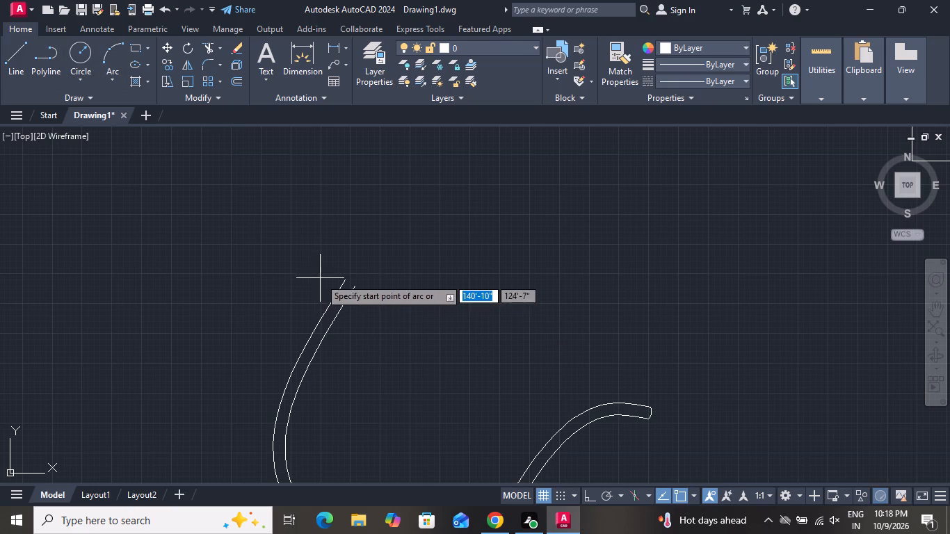
click(344, 277)
click(353, 284)
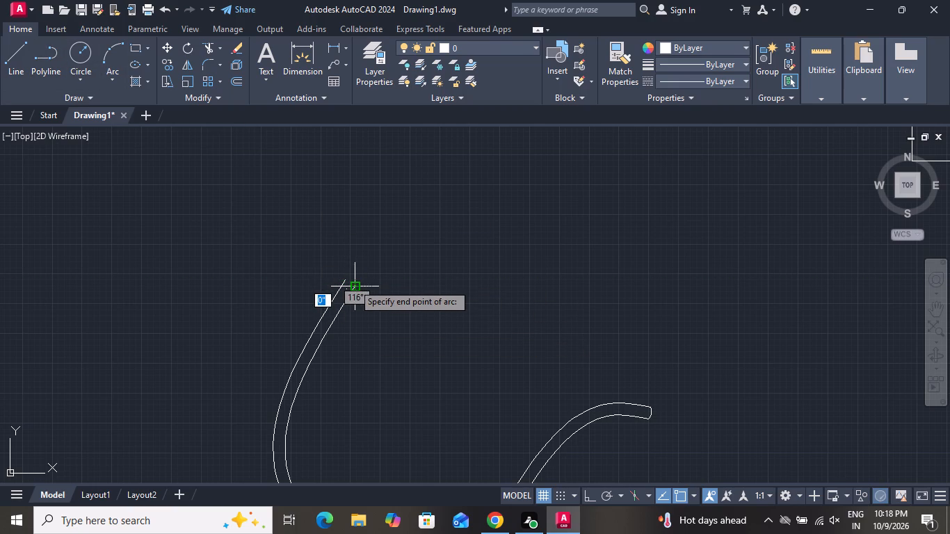
click(344, 297)
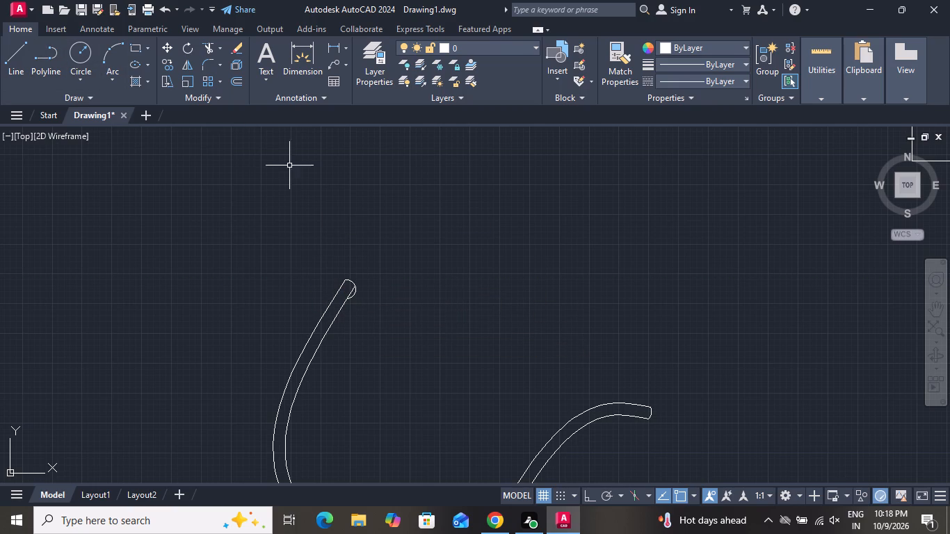
Trim the arc portion extending past the inner spline, leaving a small rounded cap on that end.
click(204, 46)
scroll(337, 292, up, 2)
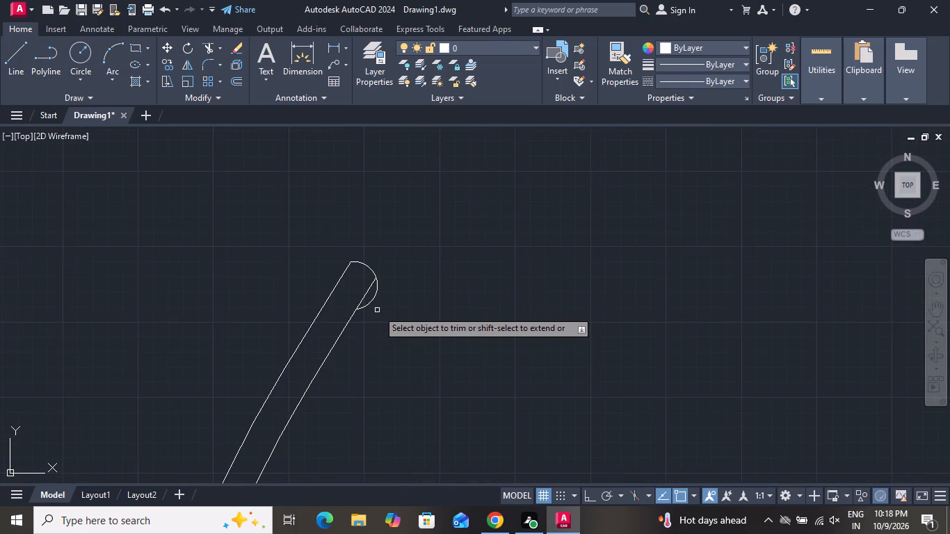
scroll(382, 293, up, 2)
scroll(381, 287, down, 1)
click(371, 280)
scroll(399, 273, up, 1)
scroll(400, 272, down, 3)
scroll(423, 266, up, 1)
scroll(423, 266, down, 1)
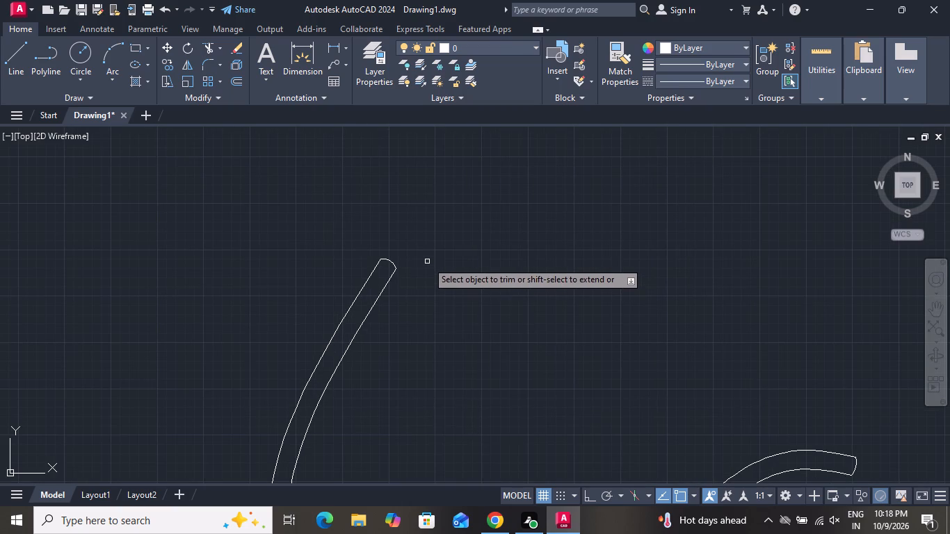
right_click(427, 261)
click(468, 287)
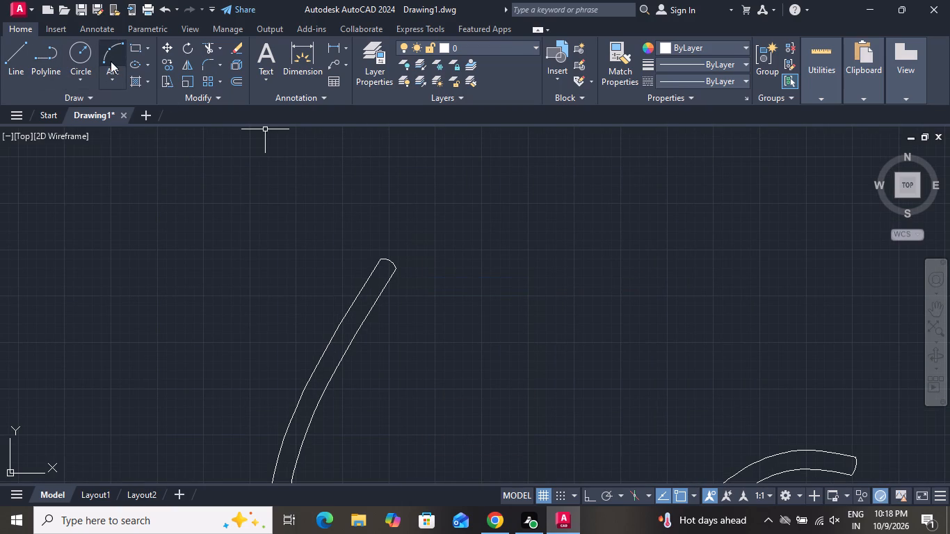
Draw a large three-point arc from the inner spline near its bed-side tip through the opposite tip, sweeping around below the double curve.
click(111, 61)
click(386, 282)
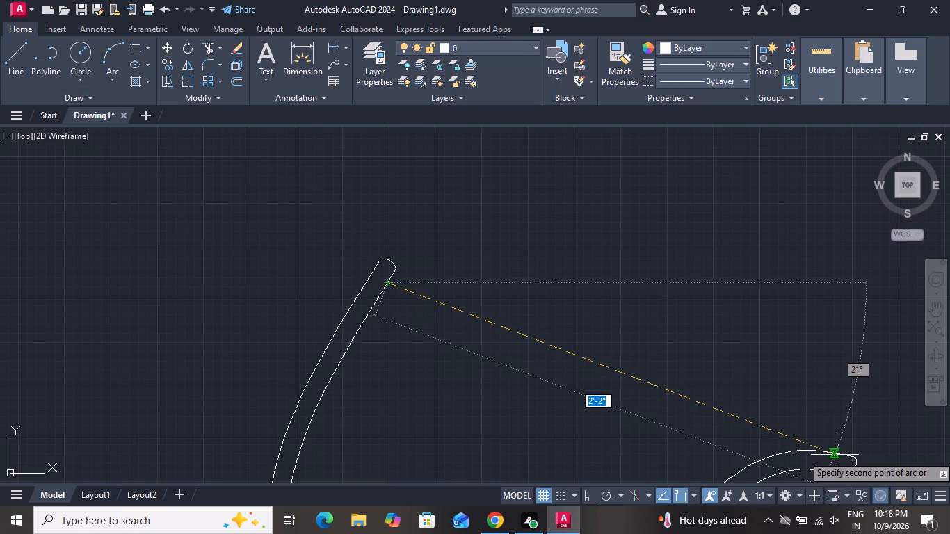
click(835, 455)
scroll(825, 451, down, 2)
scroll(825, 451, up, 1)
scroll(825, 438, down, 2)
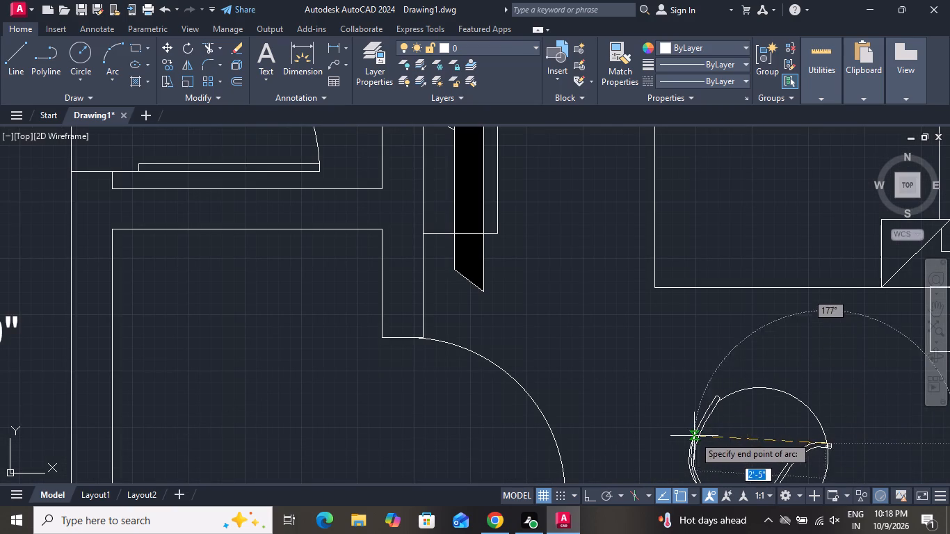
click(668, 479)
scroll(665, 376, down, 3)
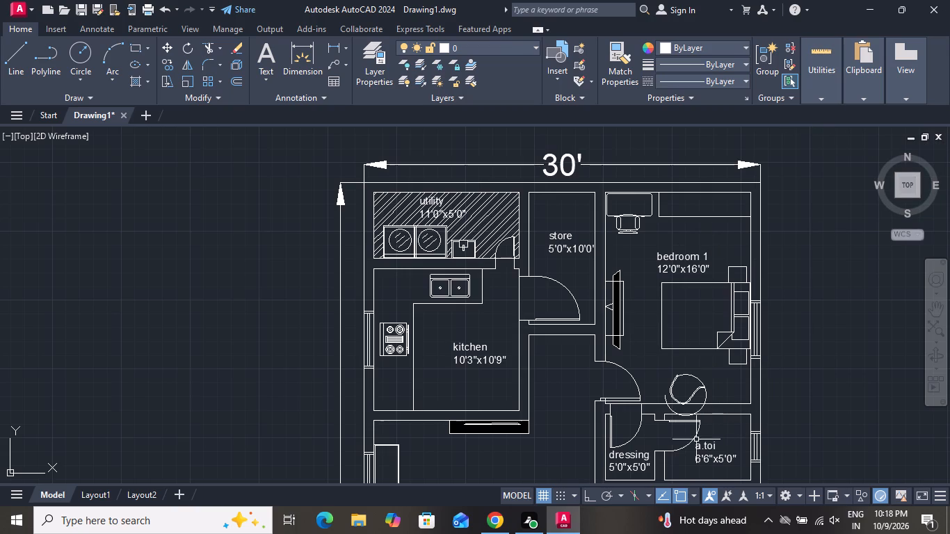
Trim the large arc between the bedroom 1 wall line and the double curve's tip farthest from the door.
scroll(709, 423, up, 1)
click(166, 55)
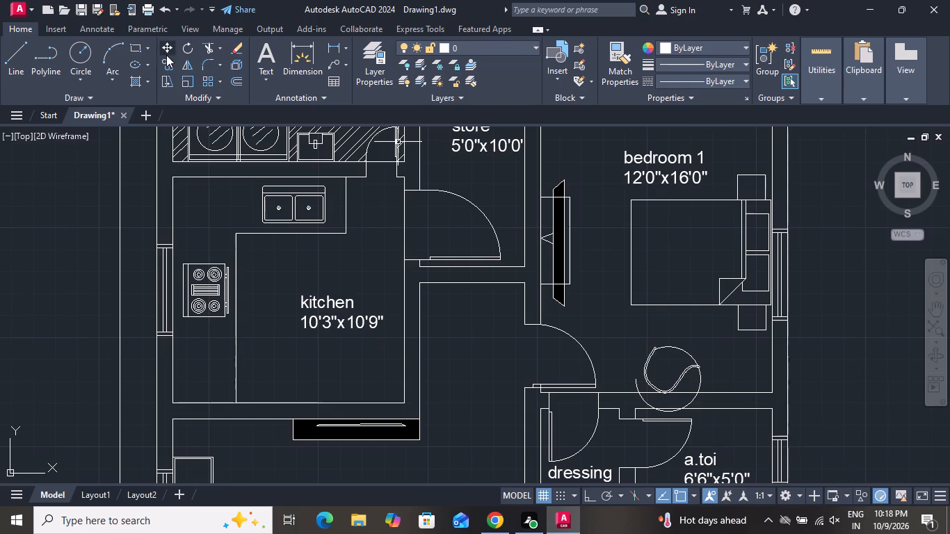
click(208, 44)
scroll(676, 396, down, 1)
scroll(676, 396, up, 2)
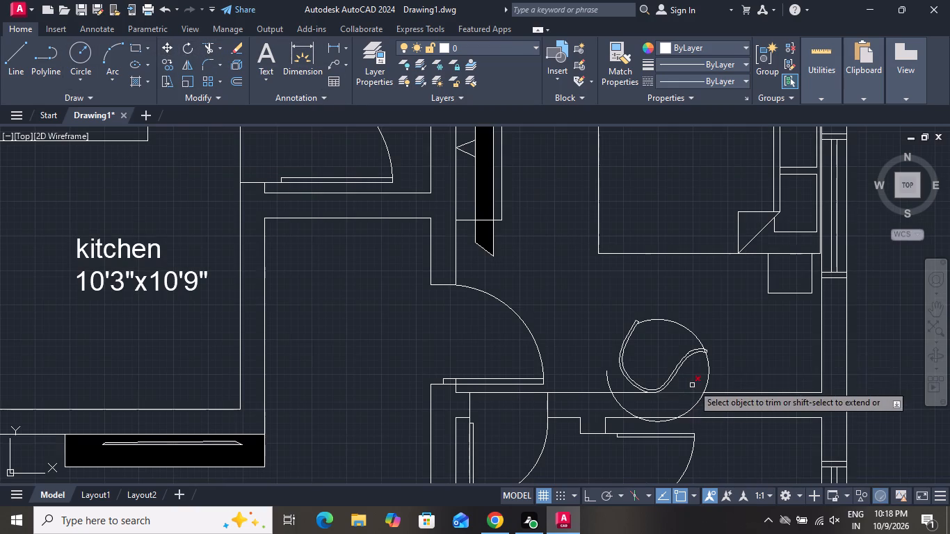
click(707, 362)
scroll(698, 355, up, 4)
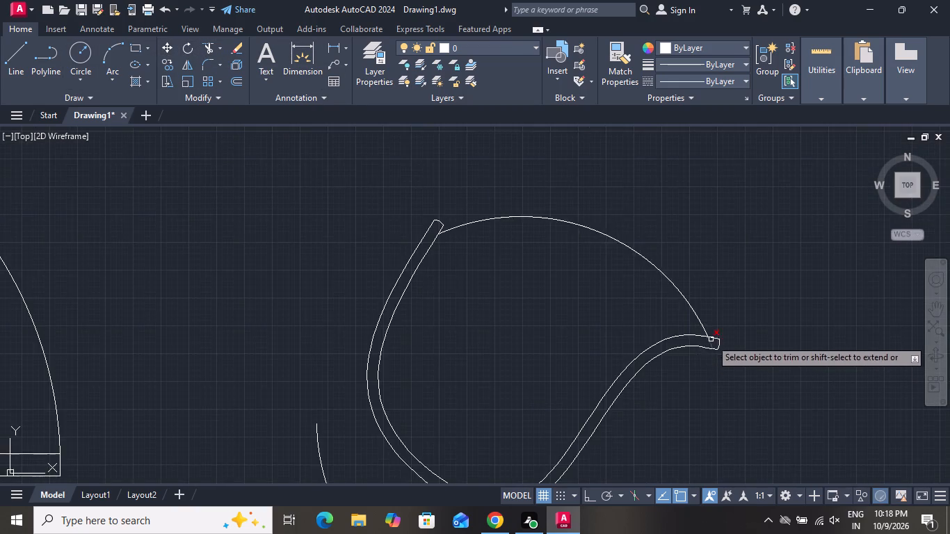
scroll(712, 337, up, 1)
scroll(712, 337, down, 1)
scroll(712, 337, up, 2)
click(691, 351)
scroll(748, 330, down, 4)
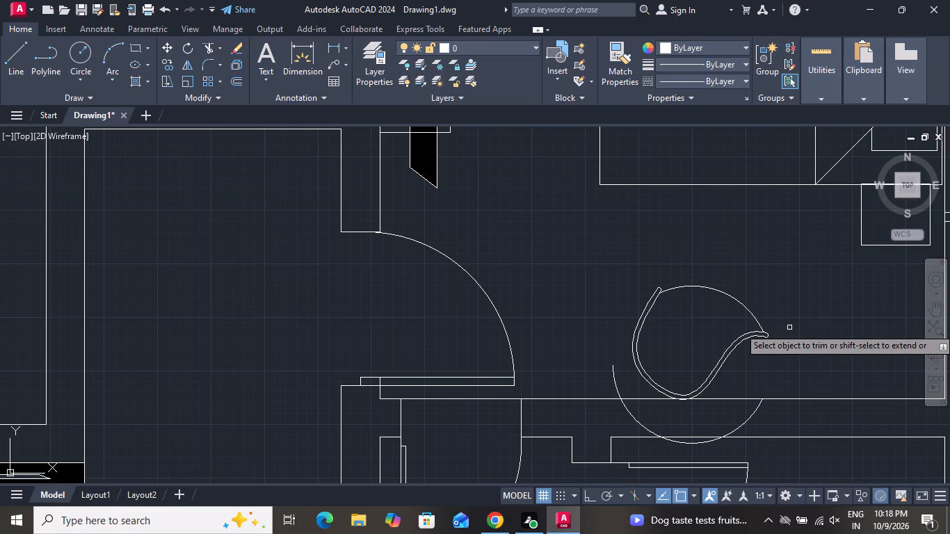
right_click(638, 407)
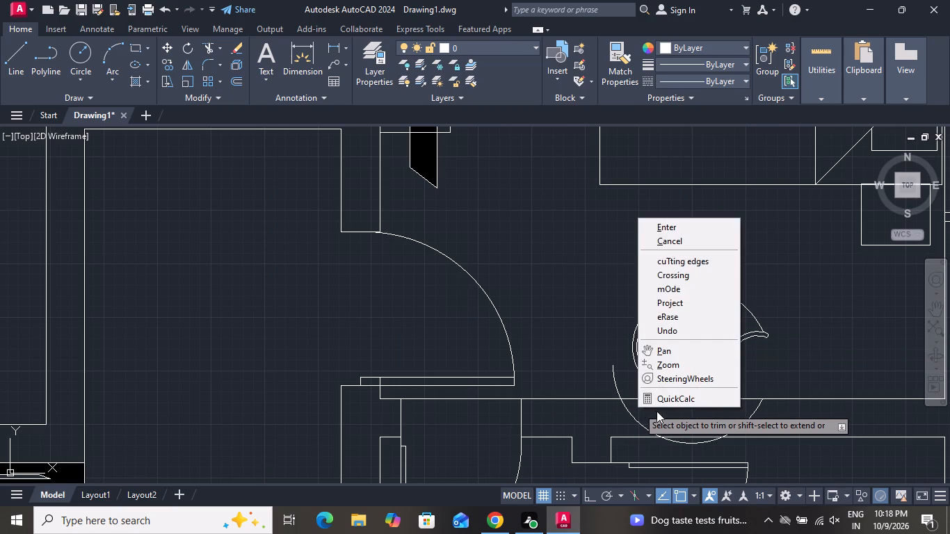
click(723, 238)
Delete the leftover arc portion sweeping below the double curve across the a.toi wall.
click(655, 420)
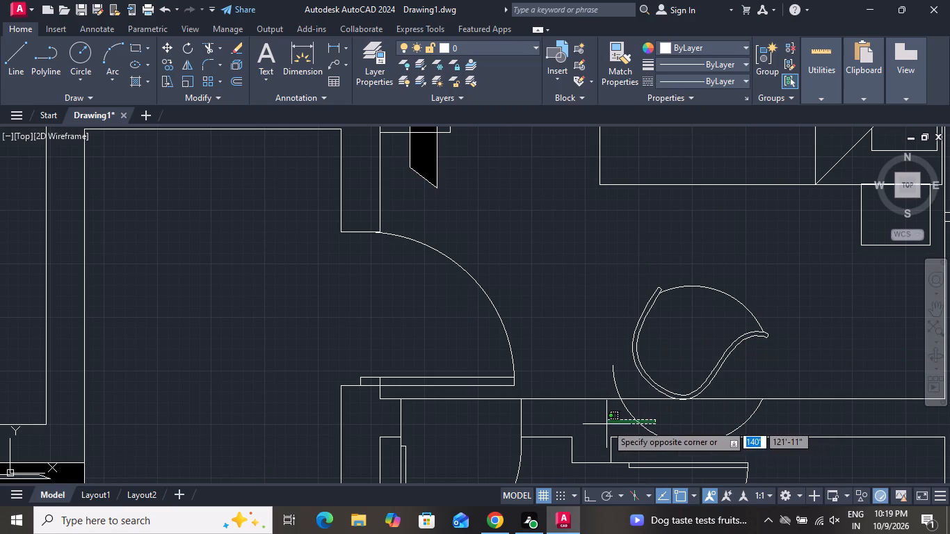
click(606, 424)
key(Delete)
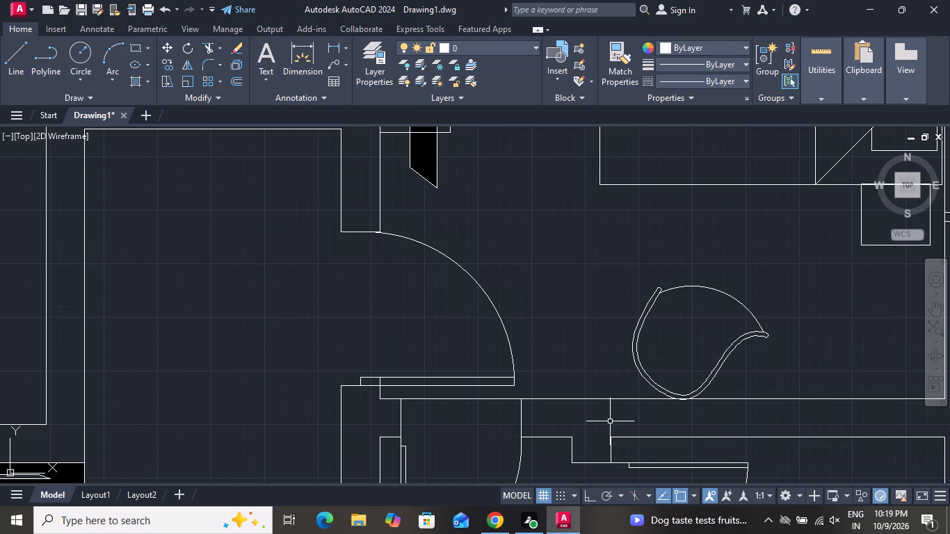
Copy the curved chair about 3'-2" sideways toward the window wall in bedroom 1.
scroll(612, 227, down, 3)
scroll(656, 305, up, 4)
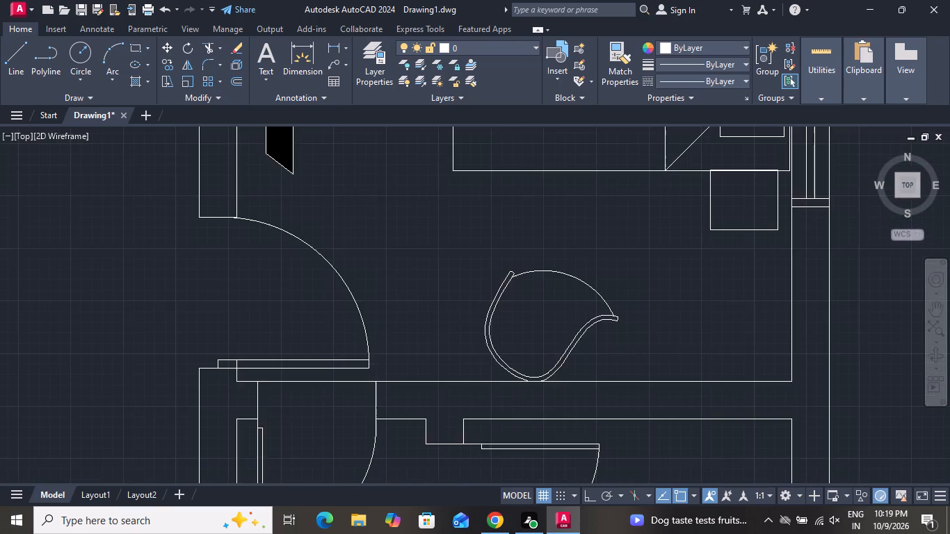
click(645, 268)
click(314, 396)
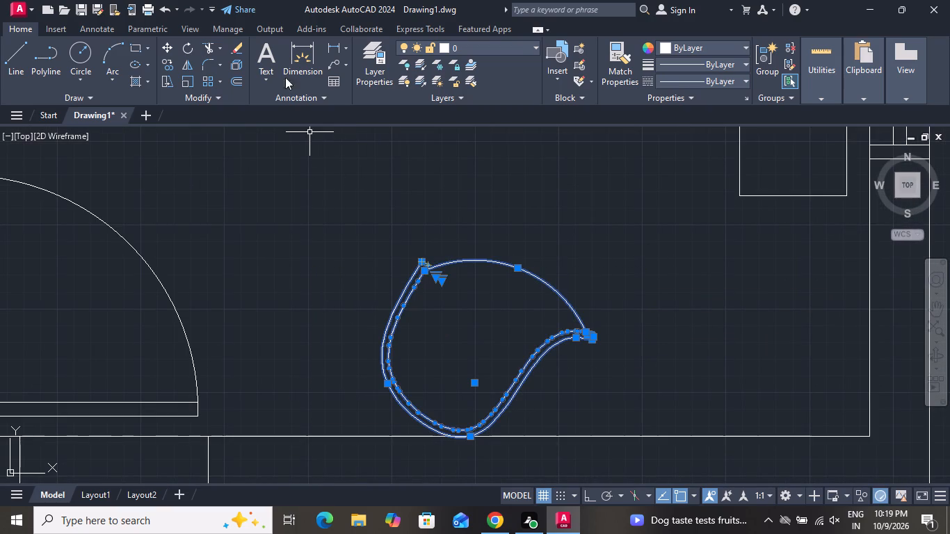
drag(173, 65, 180, 69)
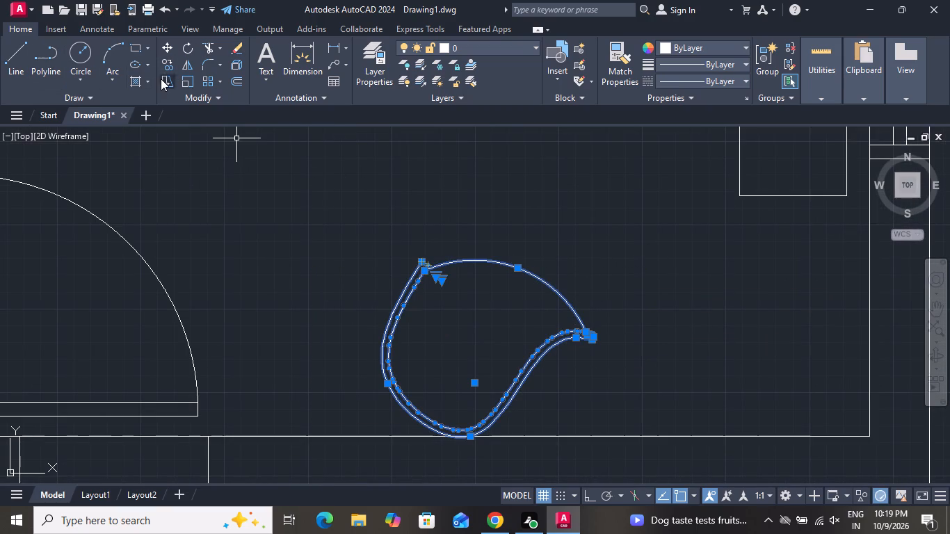
click(165, 62)
drag(543, 348, 570, 349)
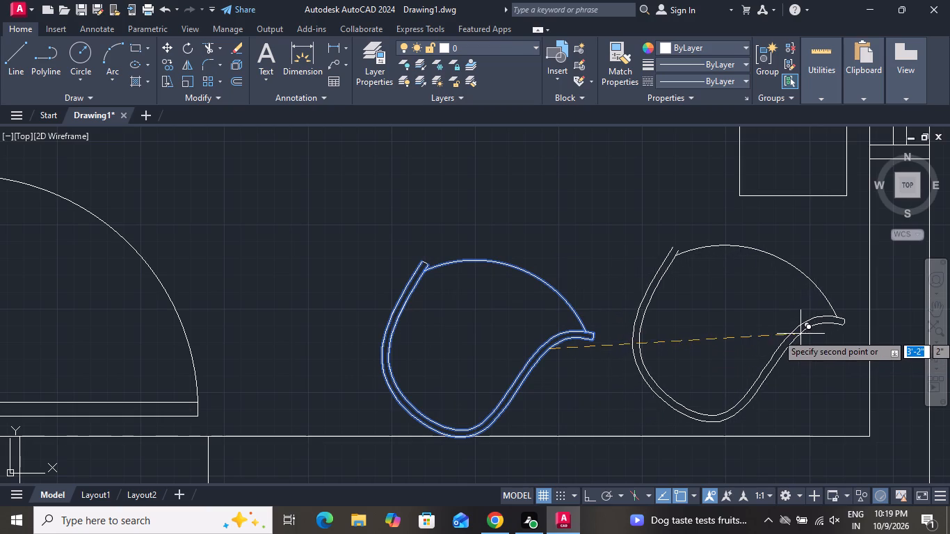
click(800, 334)
Place two more copies of the curved chair in bedroom 2, side by side between the bed and the a.toi wall.
scroll(769, 268, down, 5)
scroll(755, 204, down, 2)
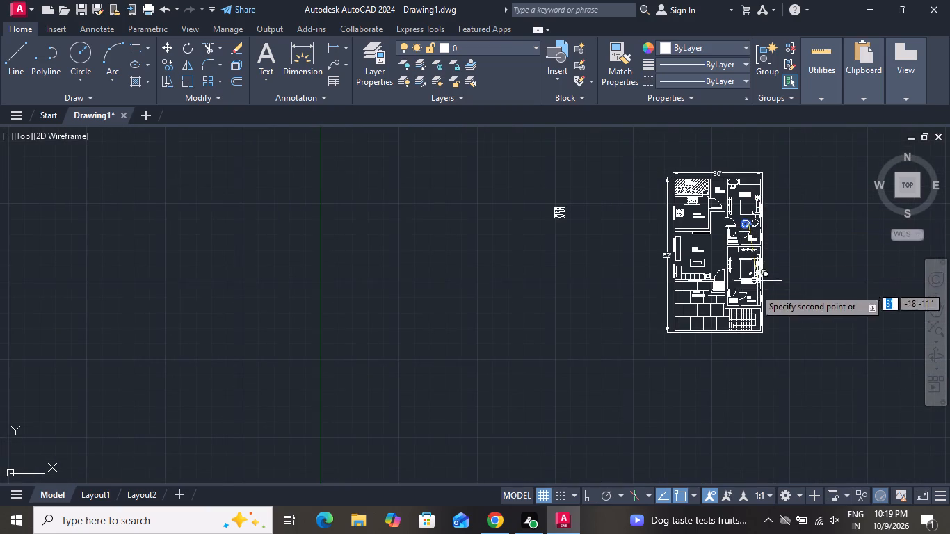
scroll(694, 314, up, 2)
scroll(740, 263, up, 4)
scroll(808, 277, up, 3)
scroll(818, 291, down, 3)
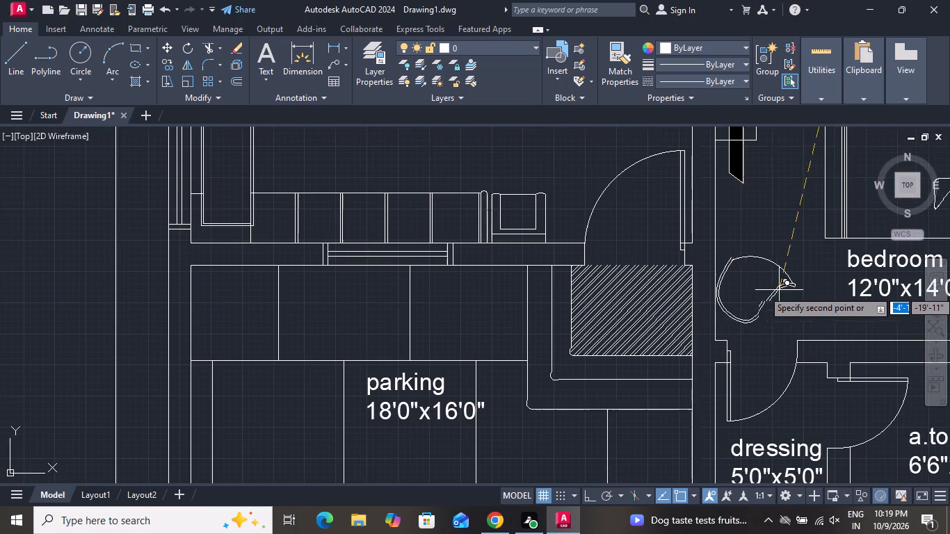
click(870, 302)
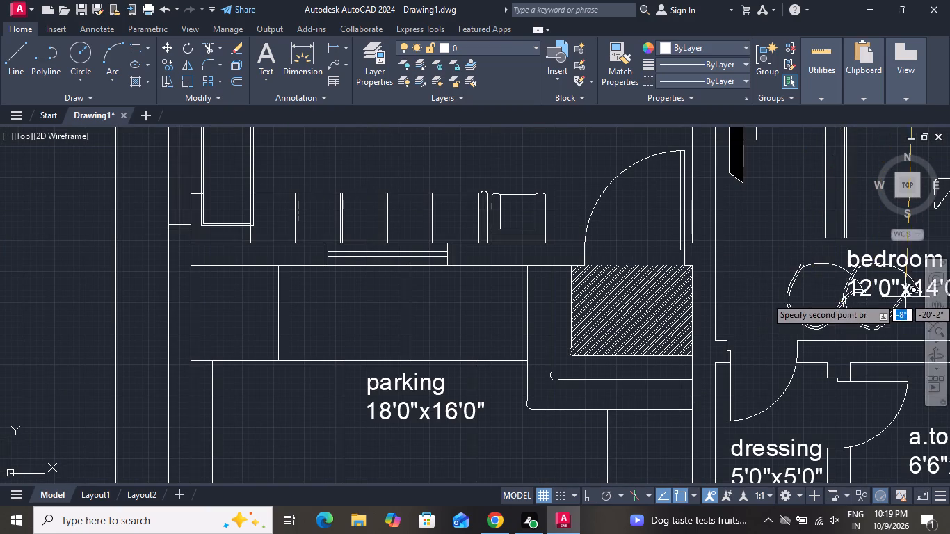
scroll(792, 307, down, 4)
scroll(815, 301, up, 5)
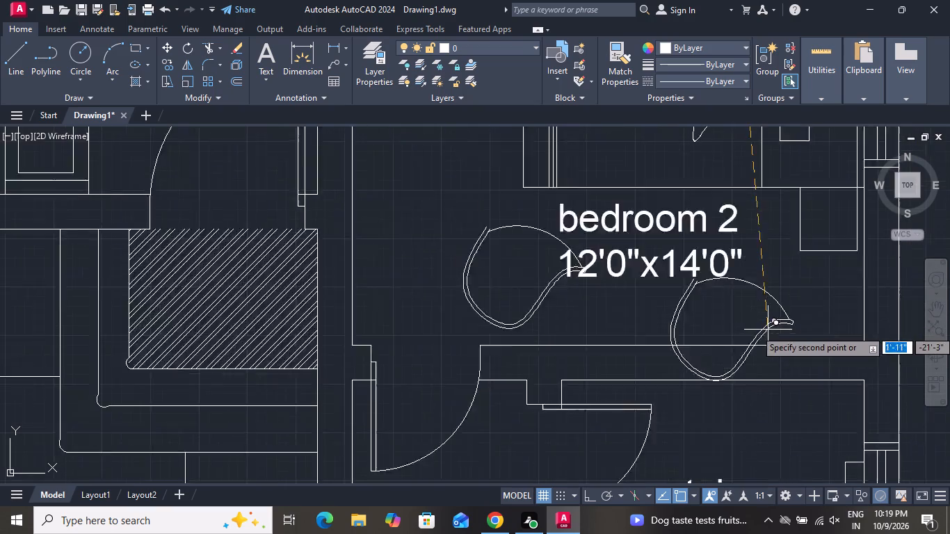
scroll(768, 330, up, 1)
click(734, 284)
right_click(734, 284)
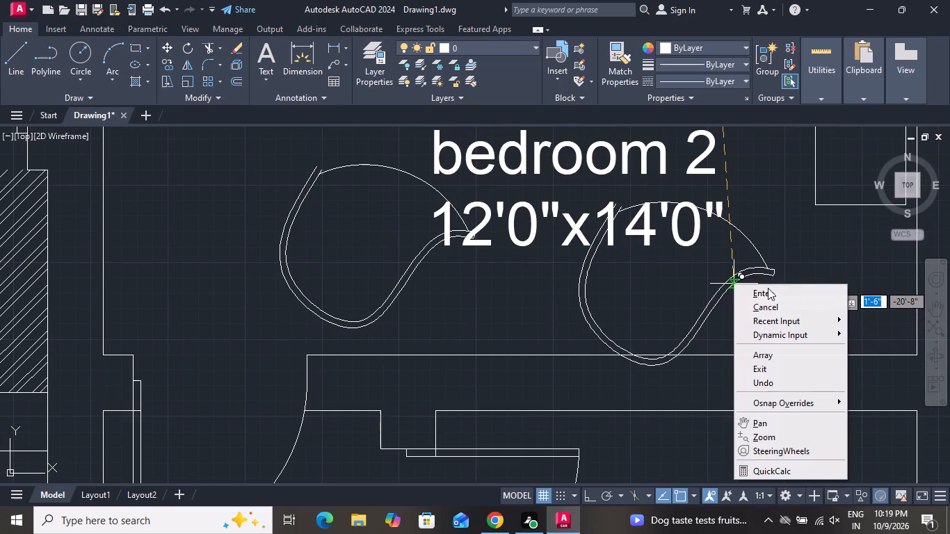
click(775, 311)
Move the bedroom 2 label with its 12'0"x14'0" size to the space between the wardrobe and the TV unit.
click(570, 164)
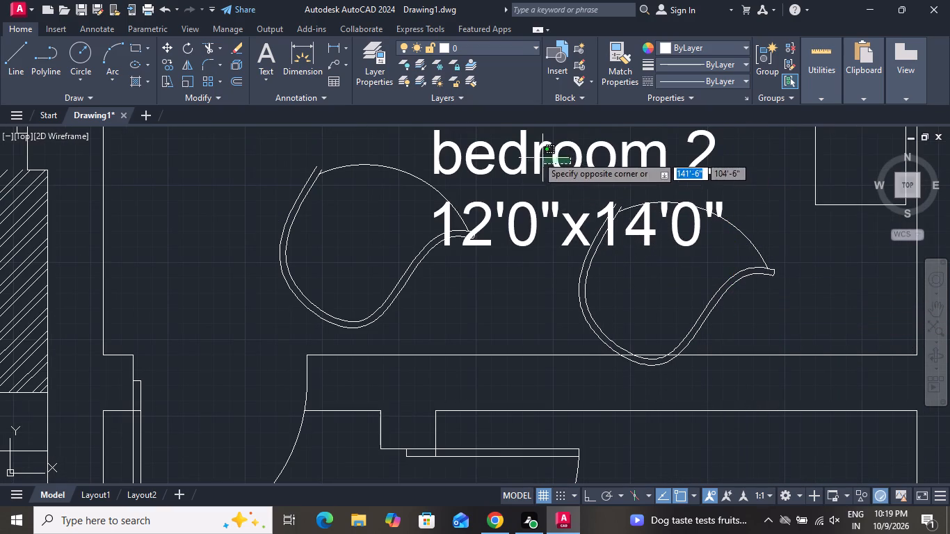
click(519, 152)
click(164, 44)
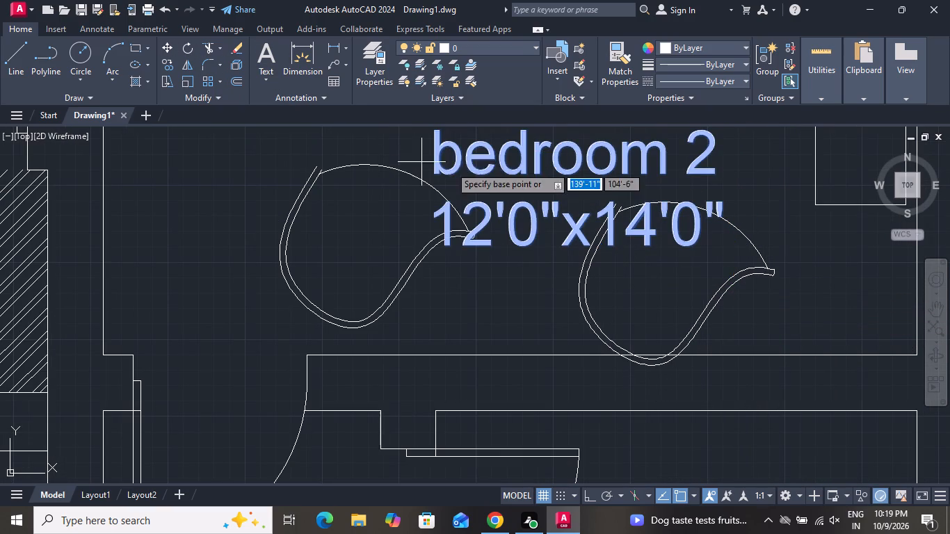
click(461, 163)
scroll(600, 395, down, 4)
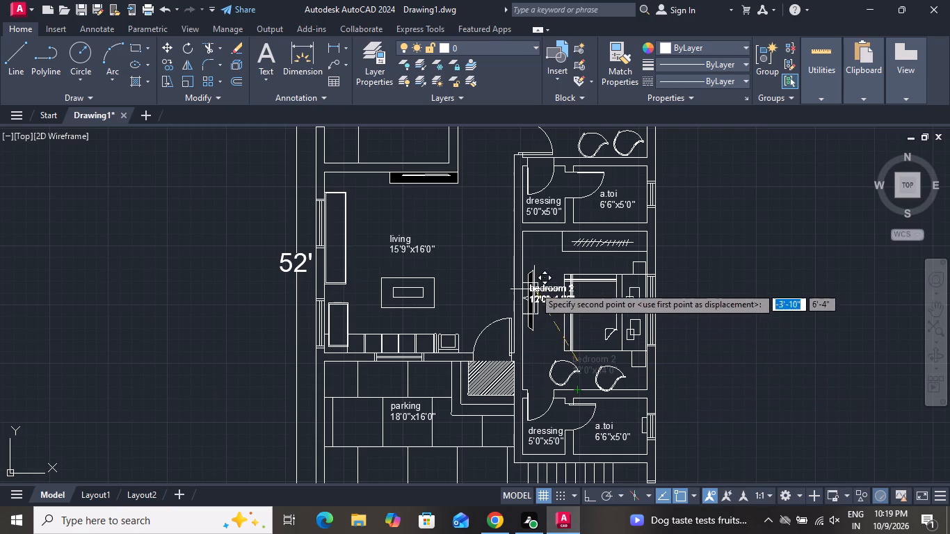
scroll(540, 260, up, 2)
click(540, 260)
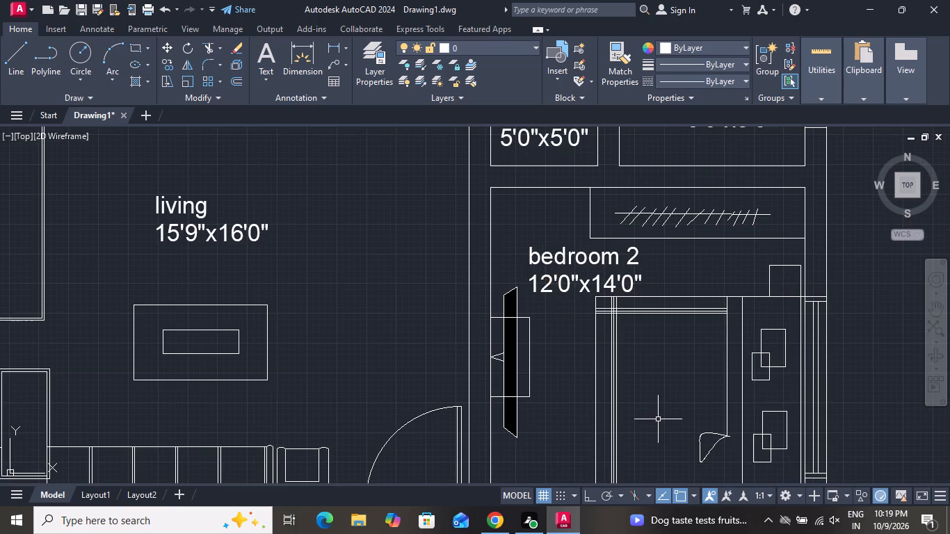
Rotate the copied curved chair nearest the window in bedroom 1 roughly a quarter turn counterclockwise.
scroll(661, 422, down, 3)
scroll(711, 273, up, 5)
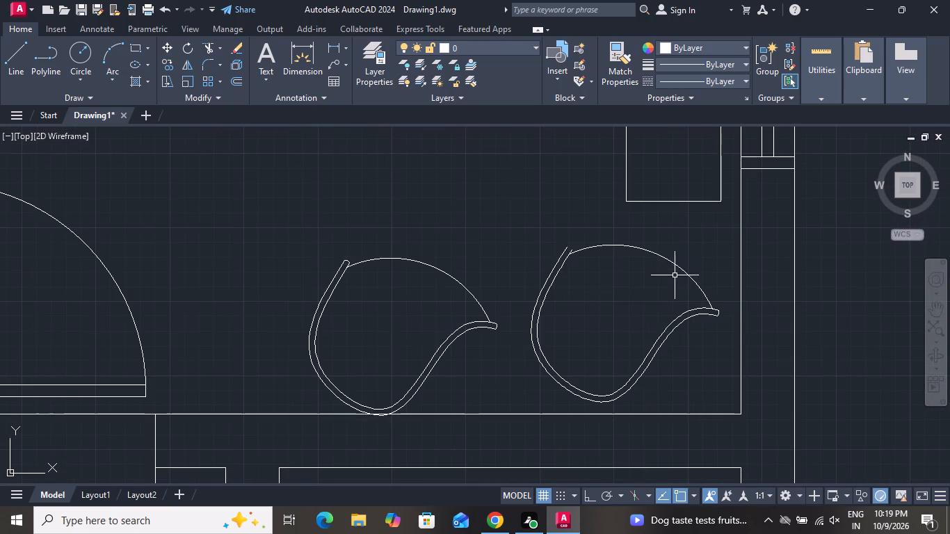
click(686, 264)
click(522, 371)
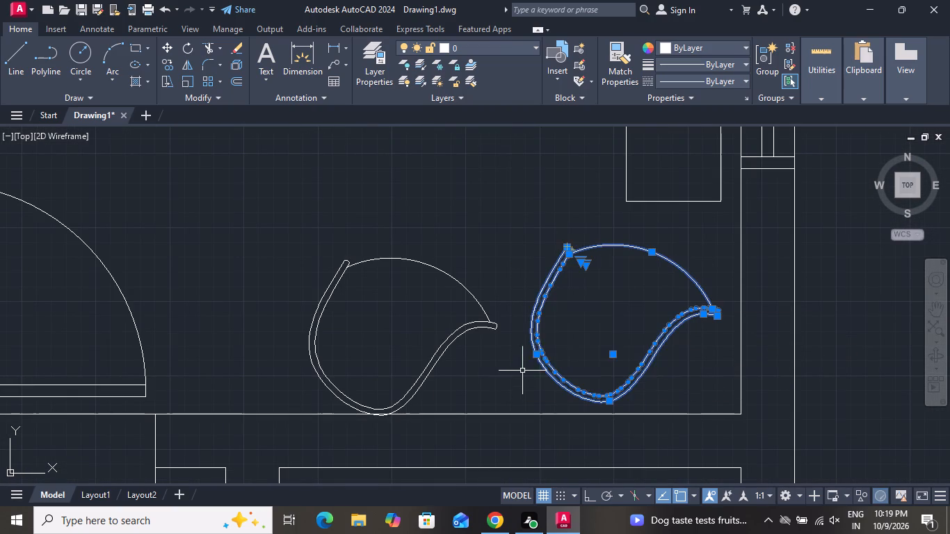
scroll(612, 291, down, 2)
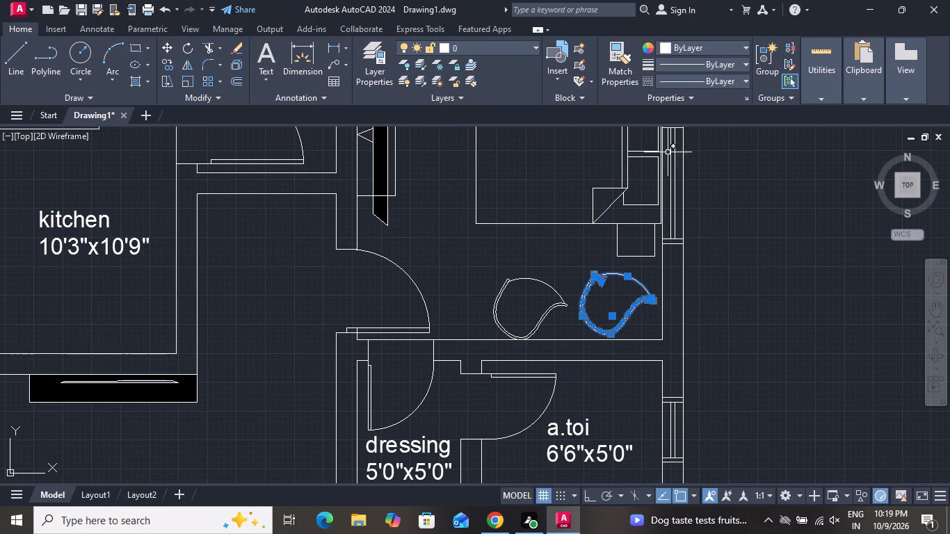
click(184, 53)
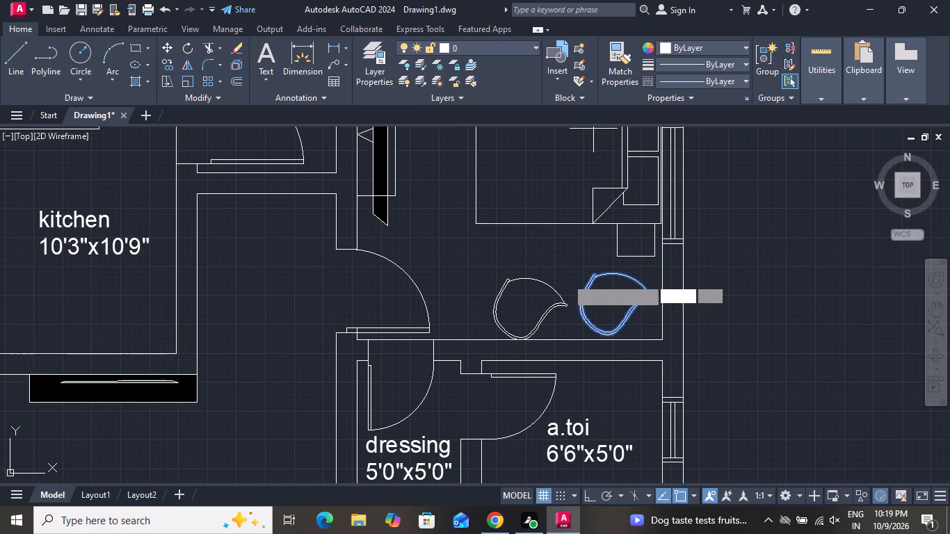
click(598, 327)
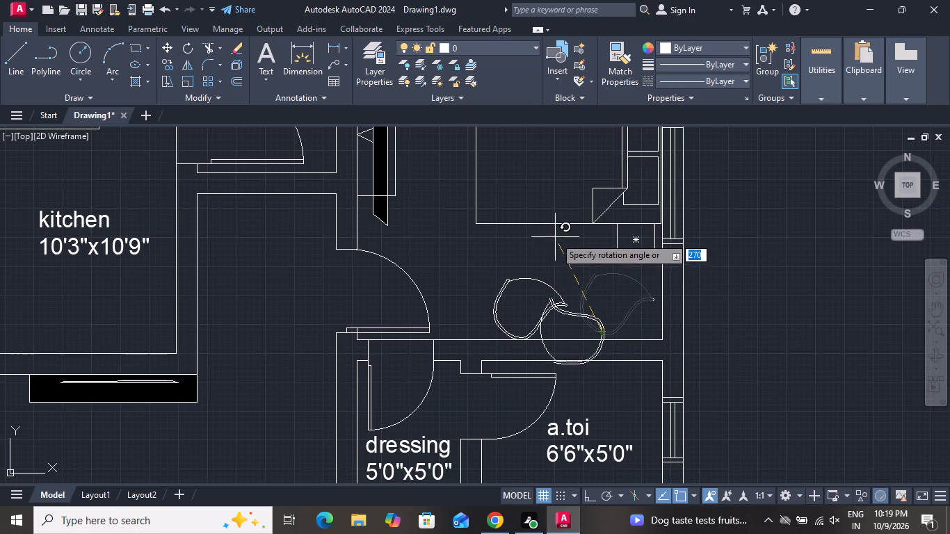
click(615, 273)
Move the rotated chair toward the window wall, clear of the first chair and inside bedroom 1.
drag(609, 288, 607, 294)
click(595, 318)
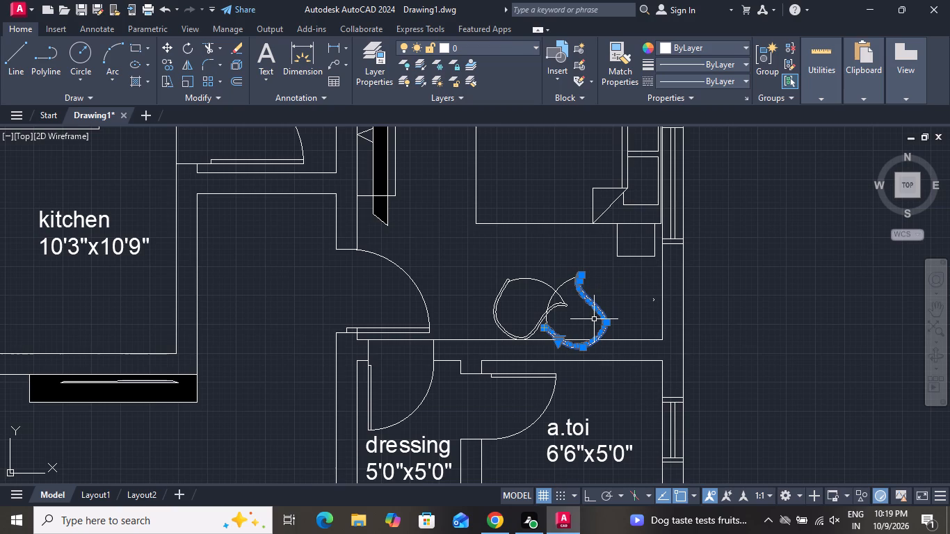
scroll(578, 293, up, 2)
drag(542, 261, 542, 275)
click(548, 321)
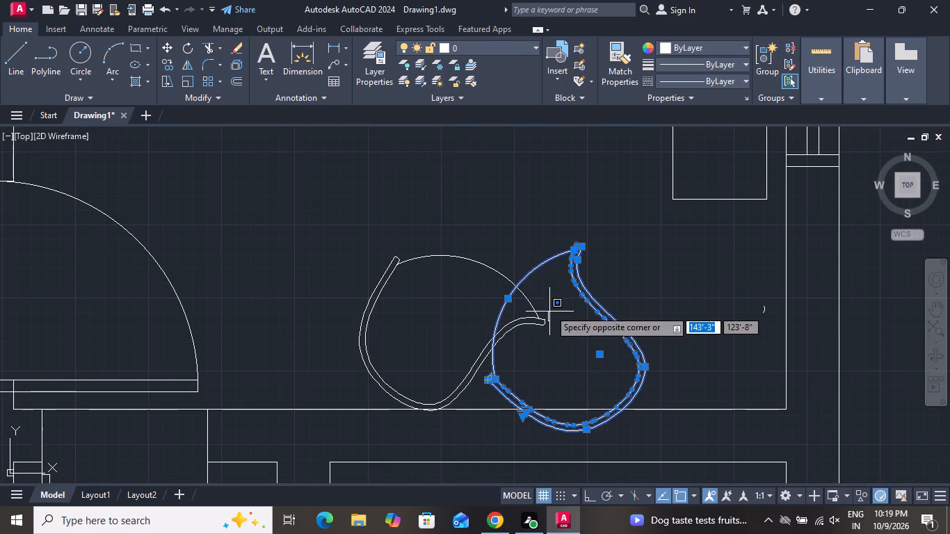
click(574, 376)
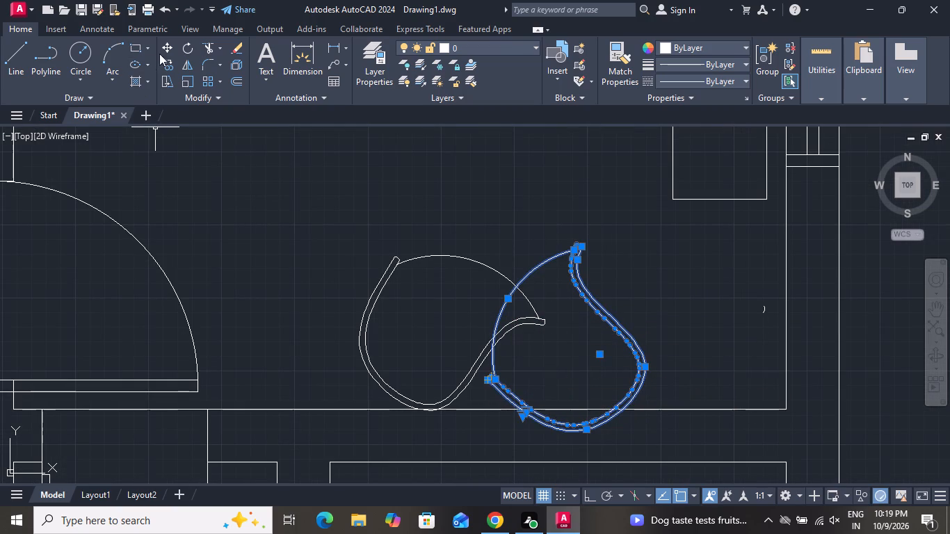
click(166, 49)
click(633, 391)
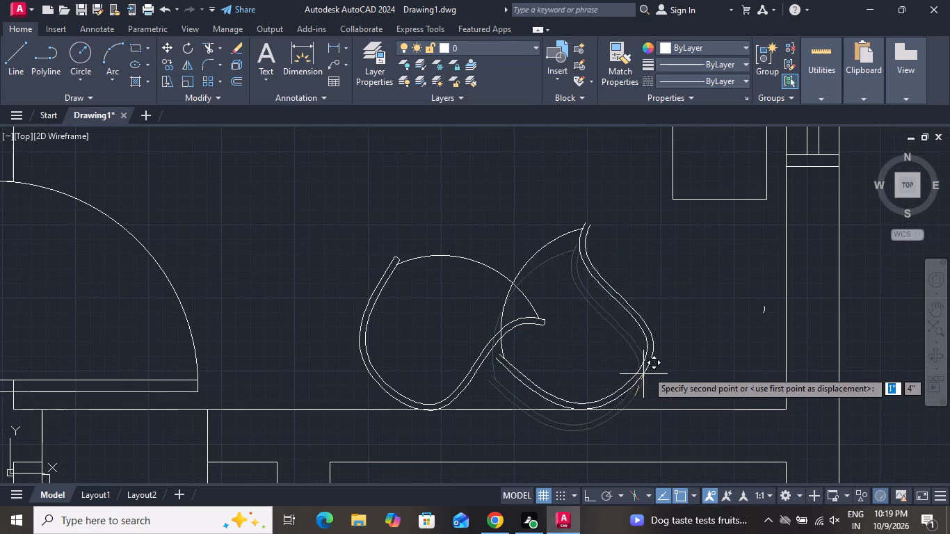
click(702, 370)
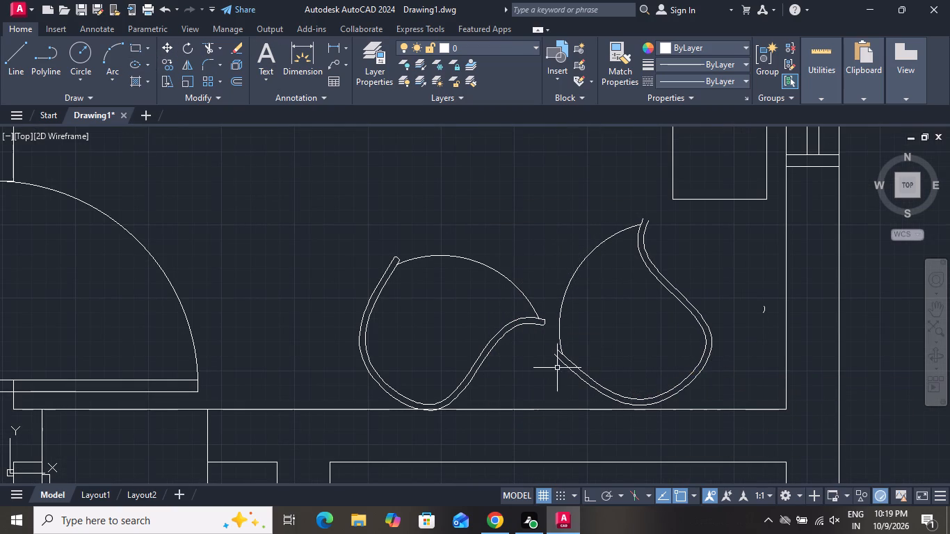
Move the original curved chair in bedroom 1 with its arc and end cap, using a base point on its outer curve.
click(520, 298)
click(295, 356)
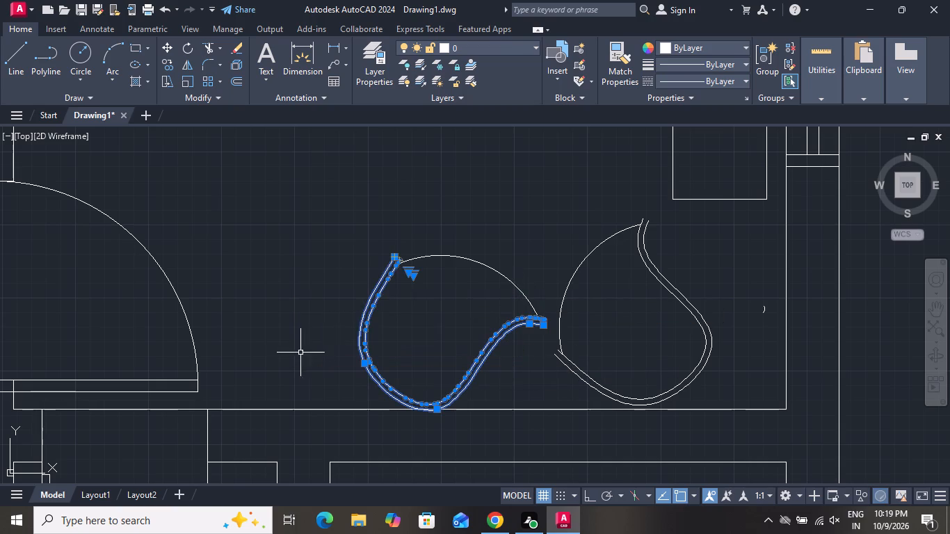
scroll(417, 281, up, 1)
scroll(417, 281, down, 1)
scroll(417, 280, up, 2)
drag(499, 200, 497, 207)
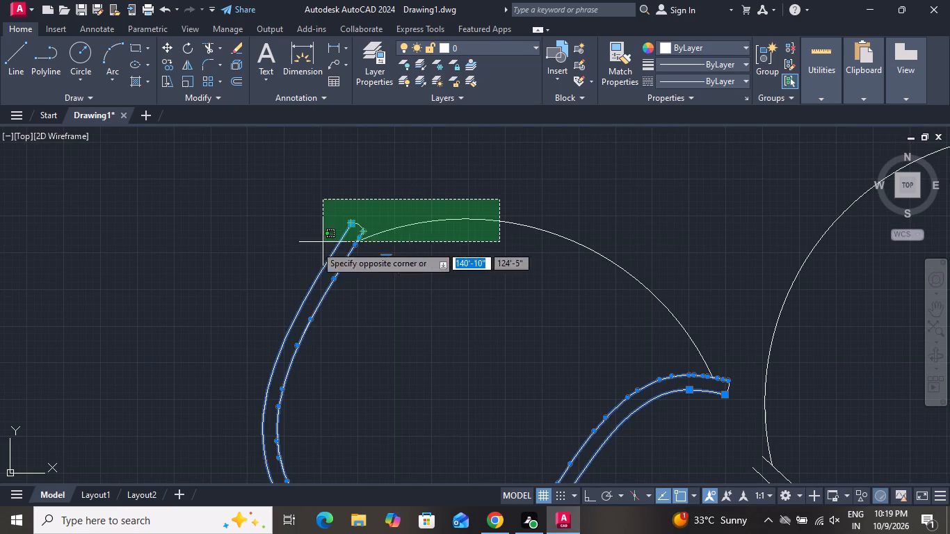
click(291, 270)
click(159, 47)
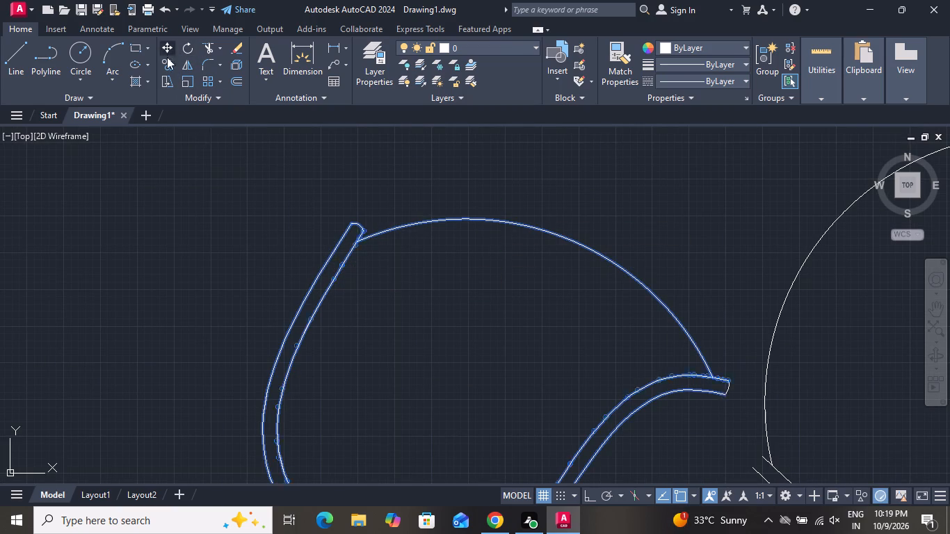
right_click(700, 319)
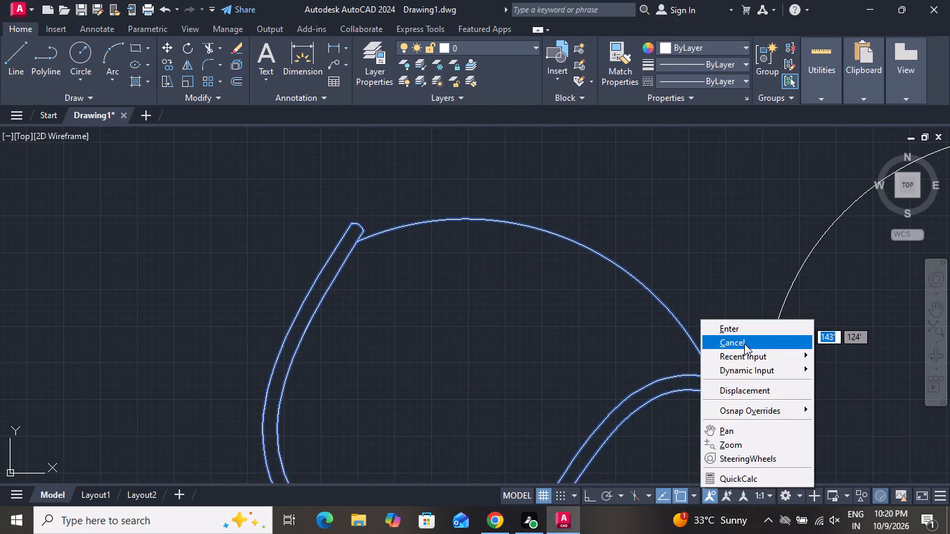
click(744, 343)
drag(743, 357, 741, 367)
drag(522, 467, 523, 461)
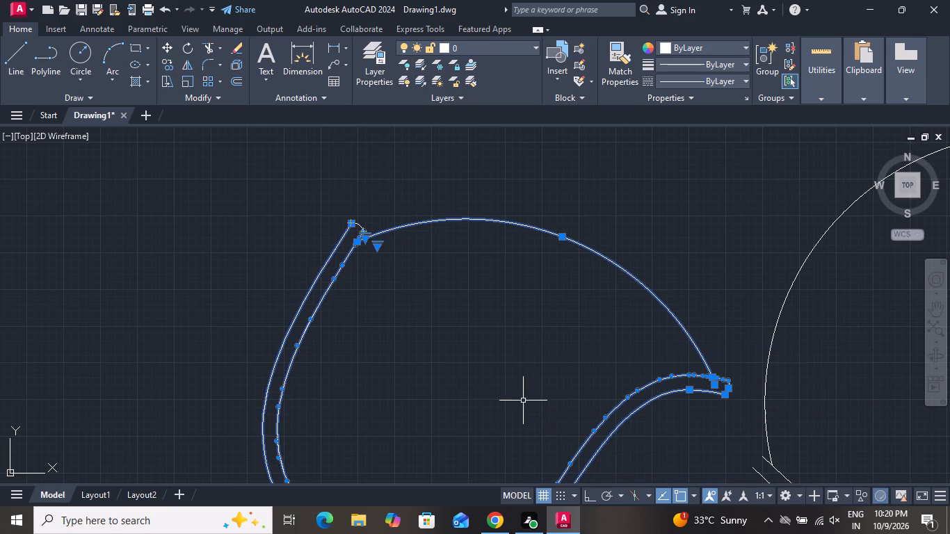
click(403, 209)
click(268, 252)
scroll(479, 248, down, 3)
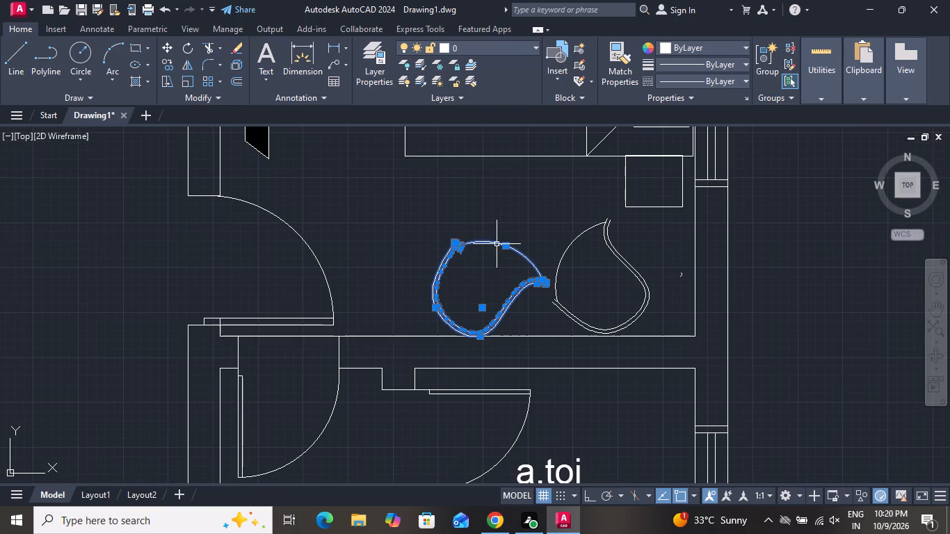
click(163, 44)
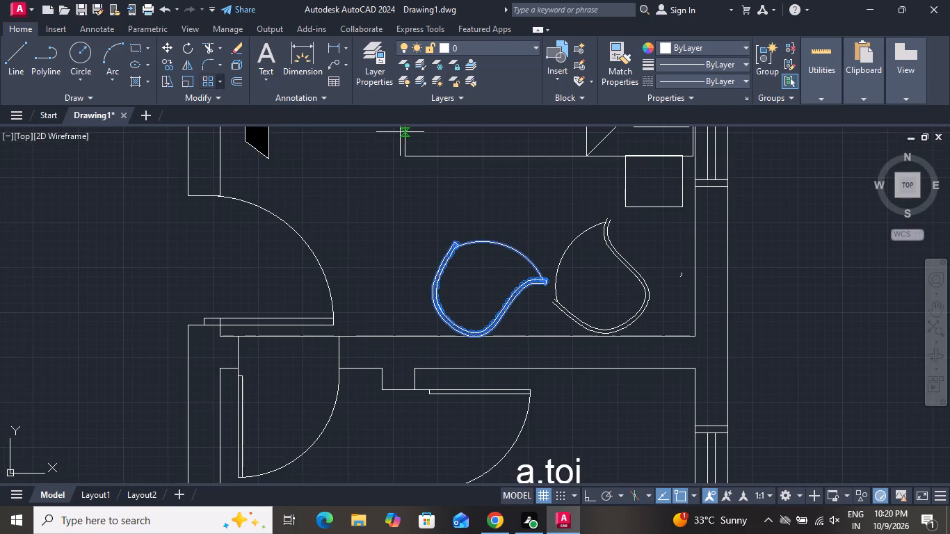
click(446, 252)
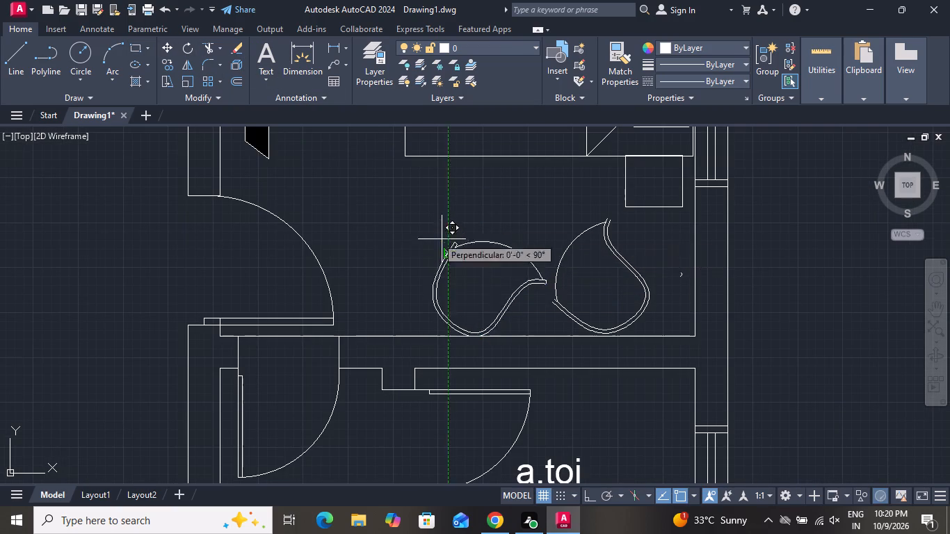
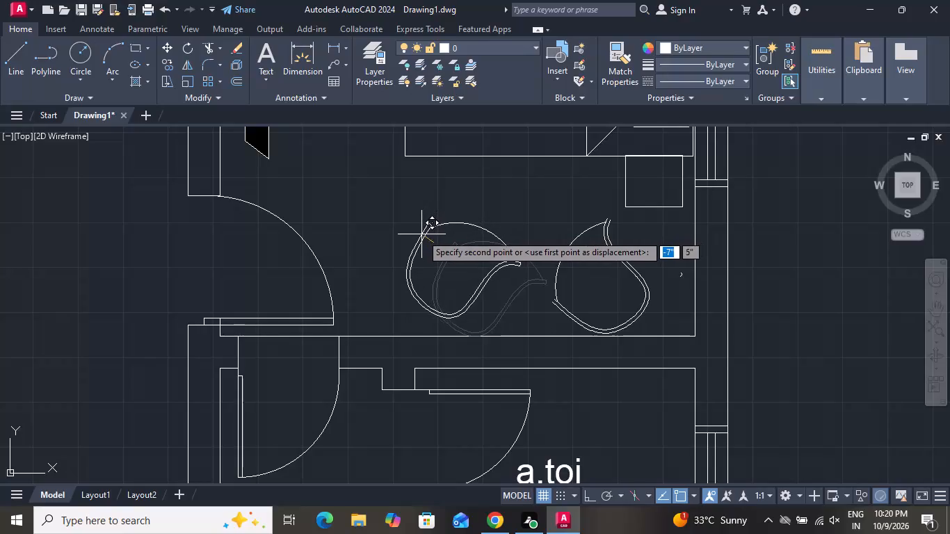
Place the moved curved chair in bedroom 1 away from the window-side chair and clear of the dressing-room wall.
click(419, 238)
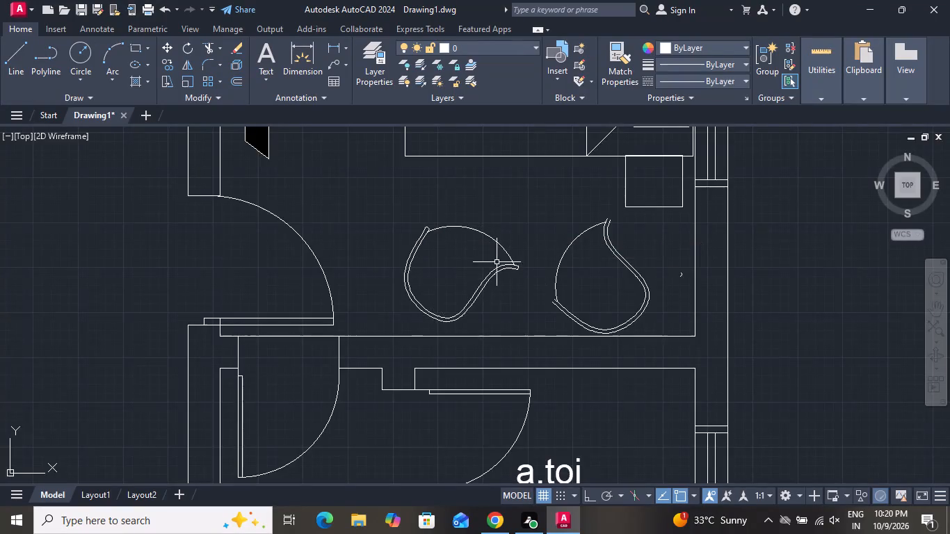
Rotate the curved chair nearest the window in bedroom 2 by about half a turn around its open outer end.
scroll(604, 350, down, 4)
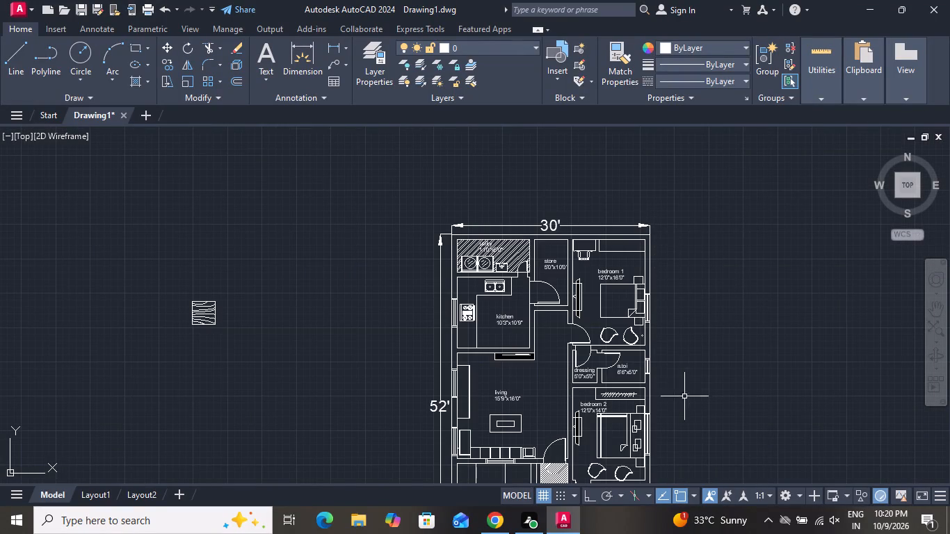
scroll(650, 365, down, 3)
scroll(661, 410, up, 3)
scroll(552, 364, up, 2)
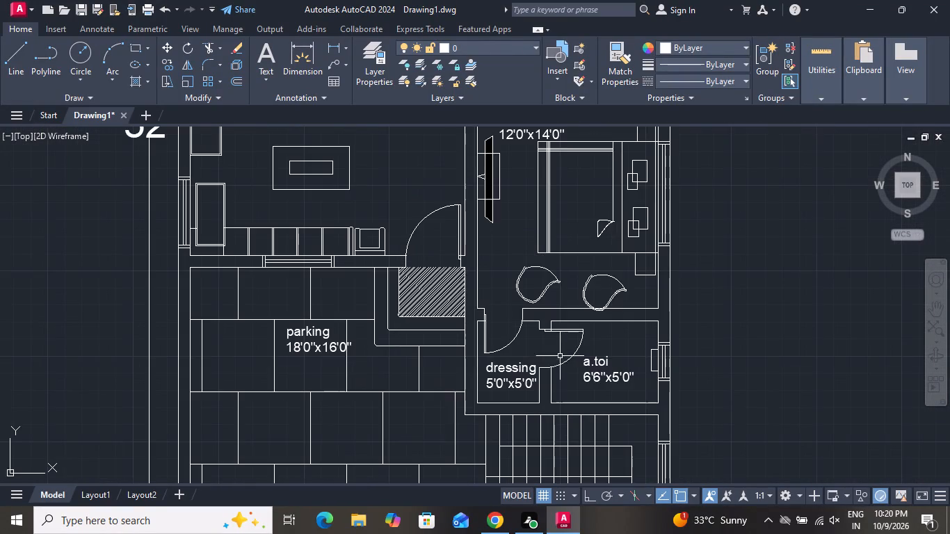
scroll(631, 293, up, 3)
click(609, 255)
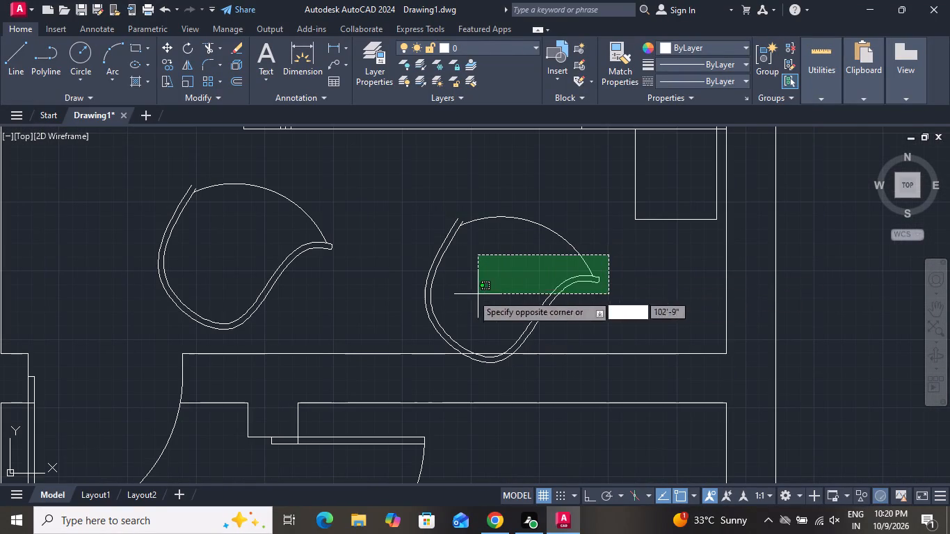
click(415, 309)
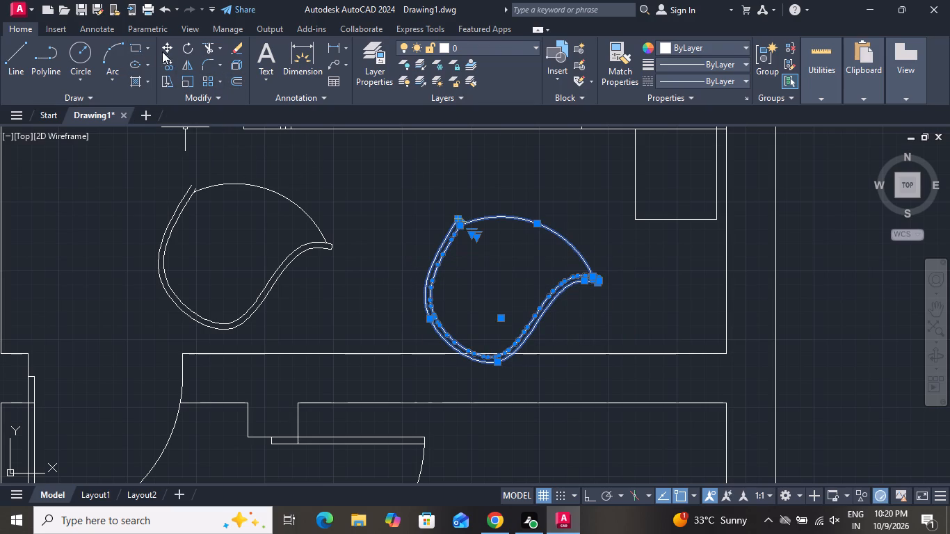
click(191, 48)
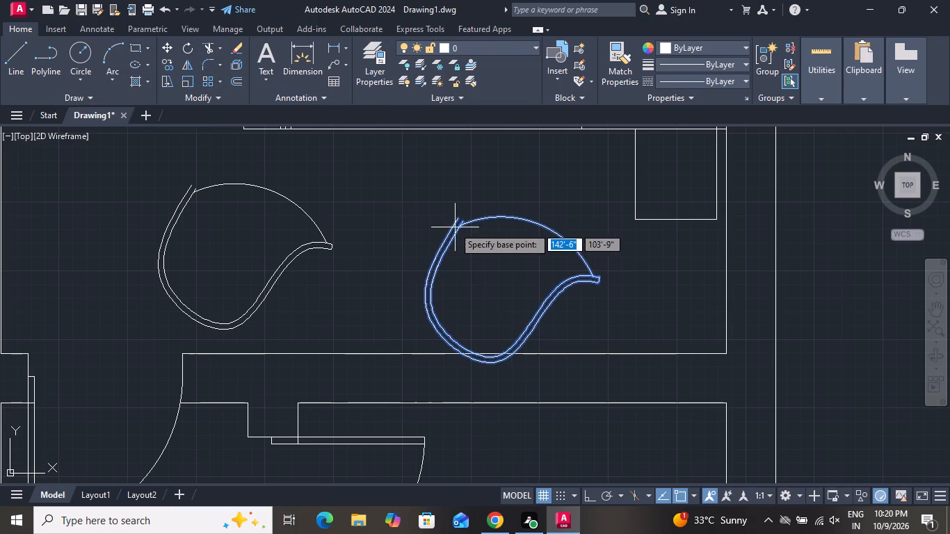
click(453, 226)
click(419, 225)
Move the rotated chair in bedroom 2 off the bed into the open floor near the dressing and toilet wall.
scroll(474, 418, down, 2)
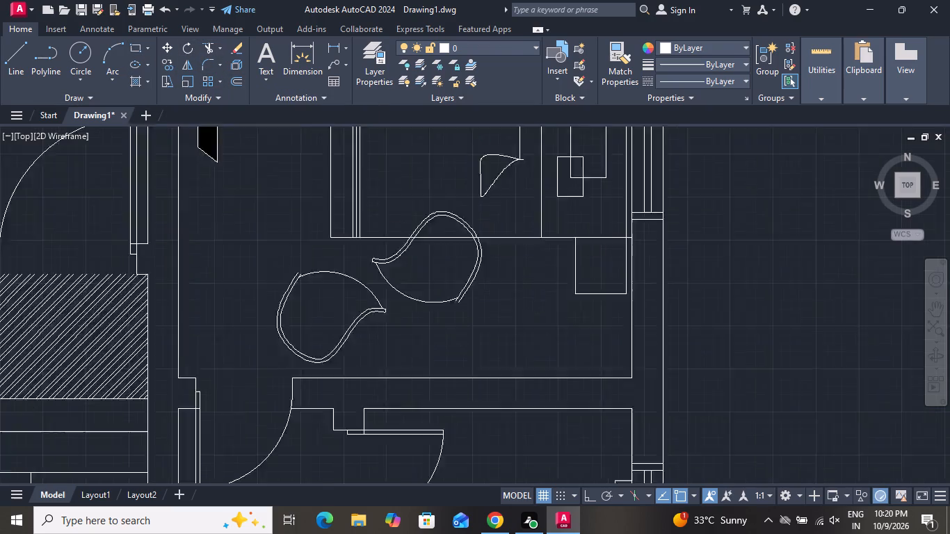
scroll(474, 418, down, 1)
scroll(469, 371, up, 2)
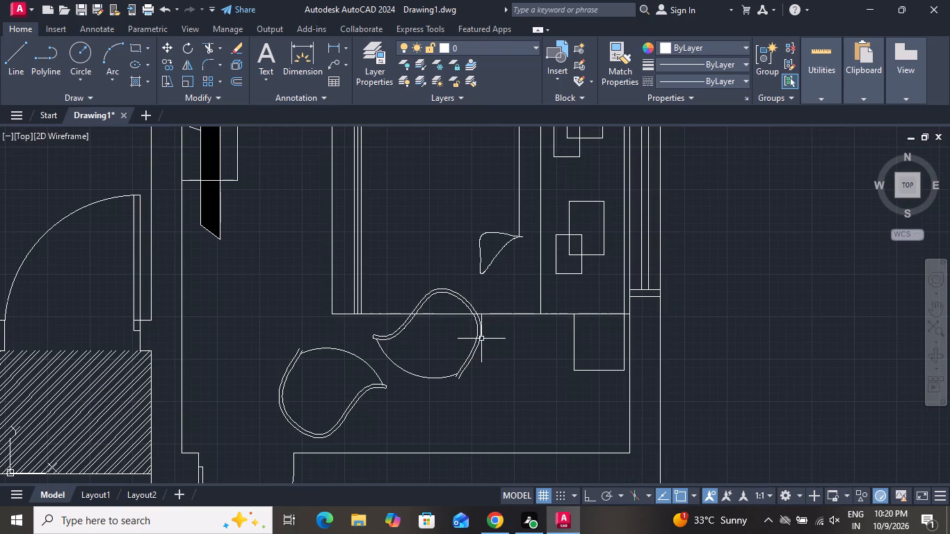
click(490, 340)
click(407, 359)
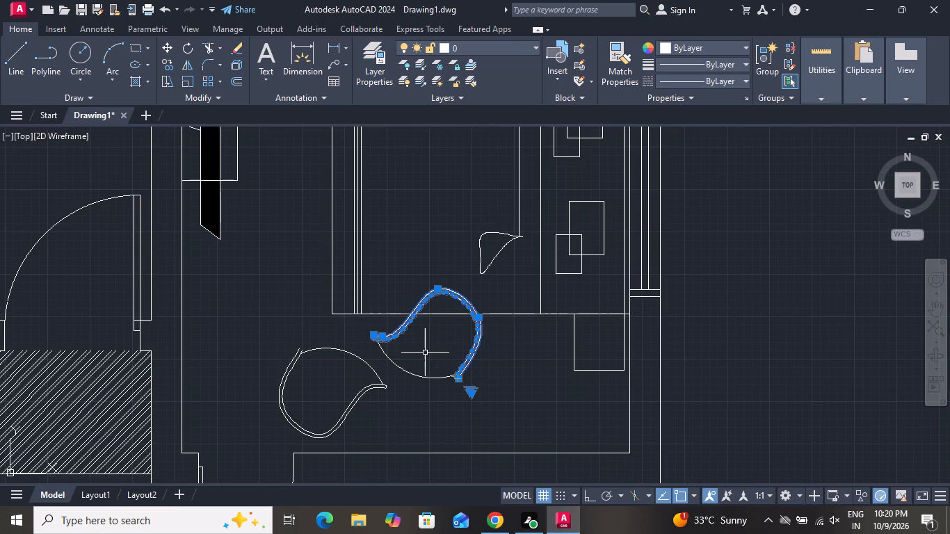
drag(425, 353, 421, 376)
click(410, 396)
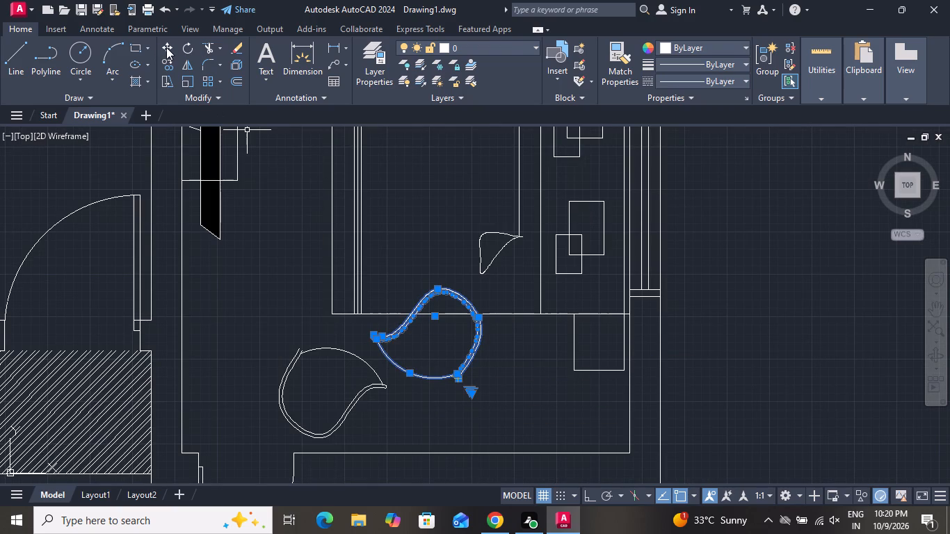
click(166, 47)
drag(462, 352, 464, 362)
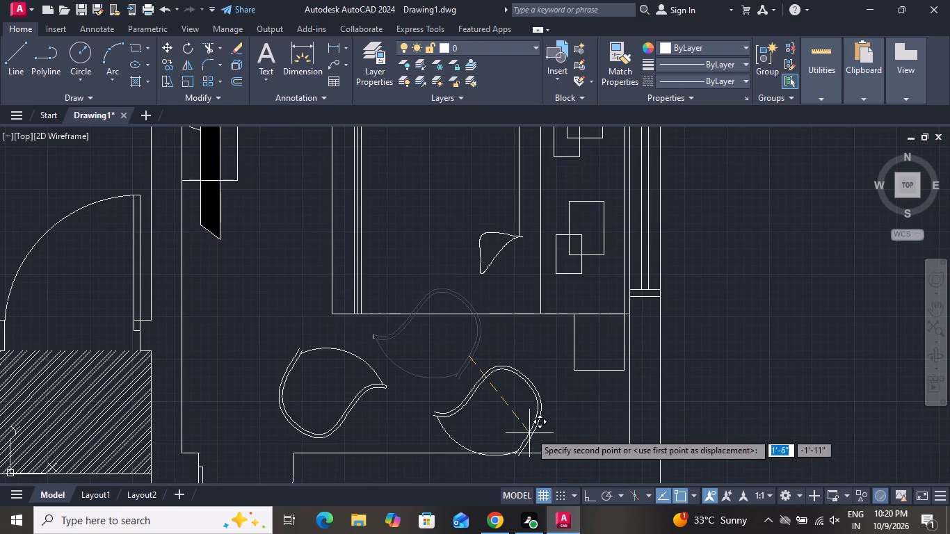
click(534, 423)
Rotate the window-side chair in bedroom 2 clockwise so its narrow tip points toward the bed.
drag(556, 390, 547, 405)
click(377, 435)
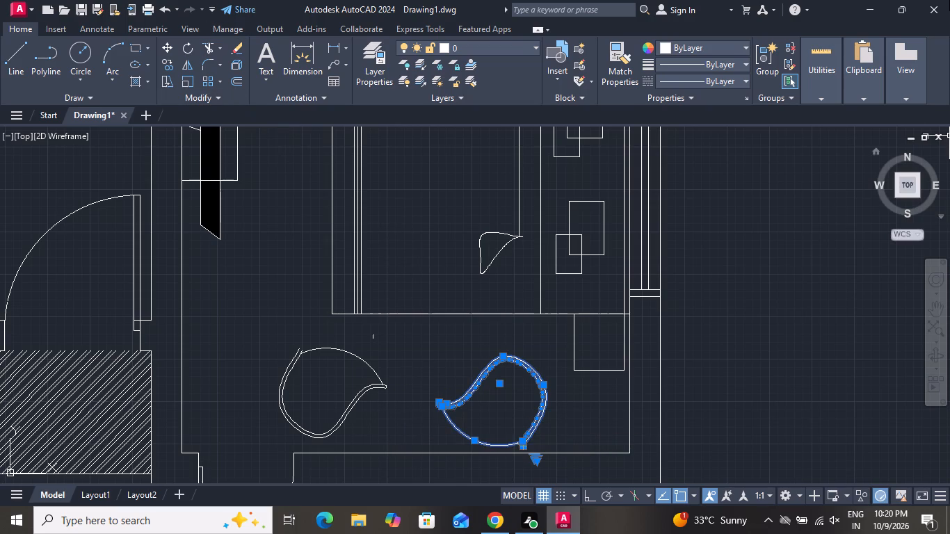
click(188, 54)
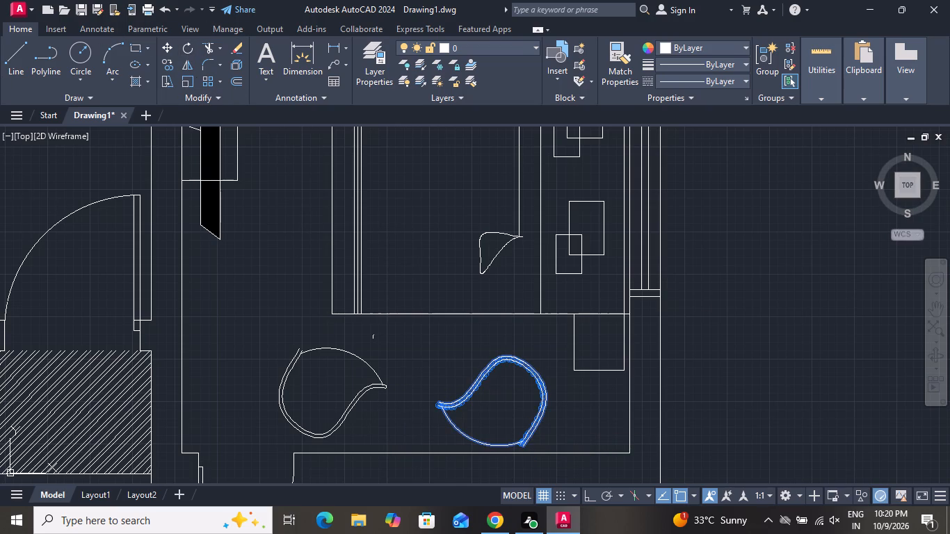
click(547, 405)
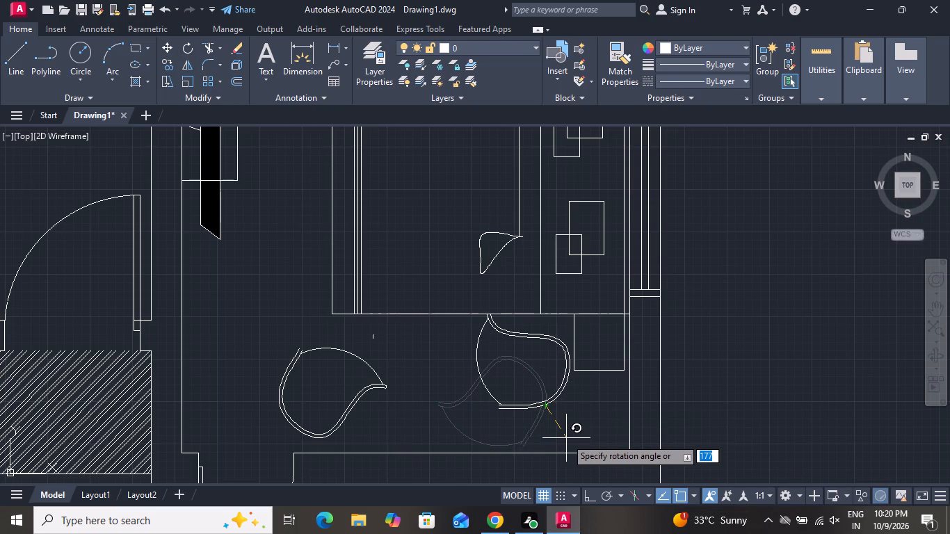
click(567, 438)
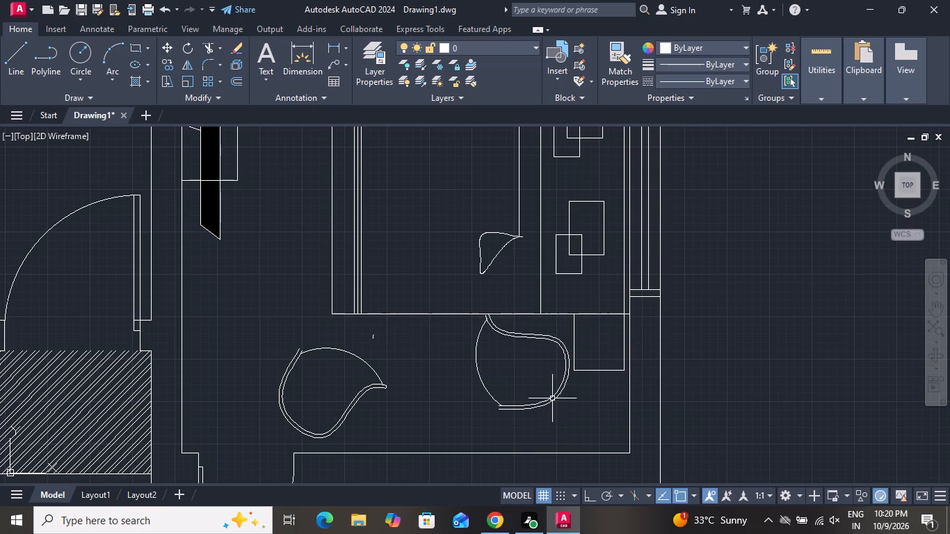
Move the window-side chair in bedroom 2 away from the bed, close to the toilet wall.
click(548, 387)
click(440, 411)
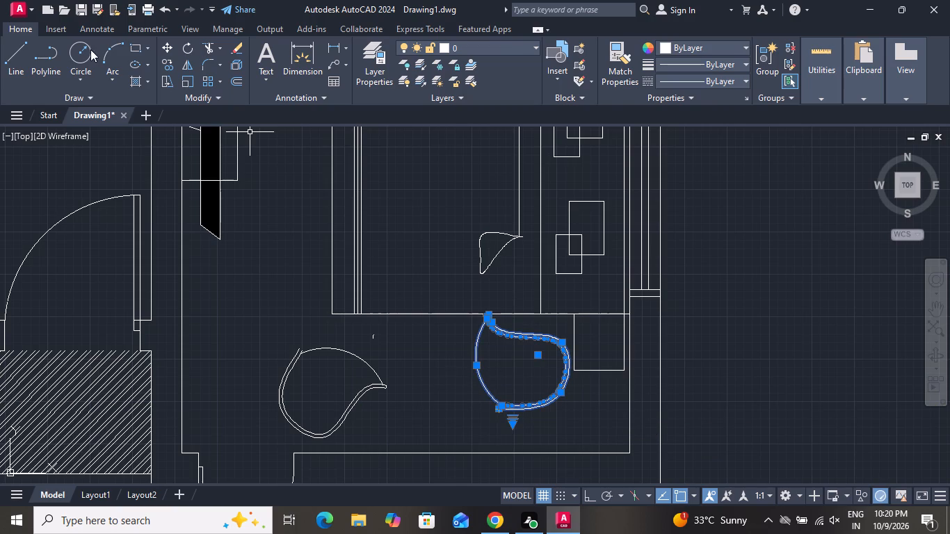
click(168, 51)
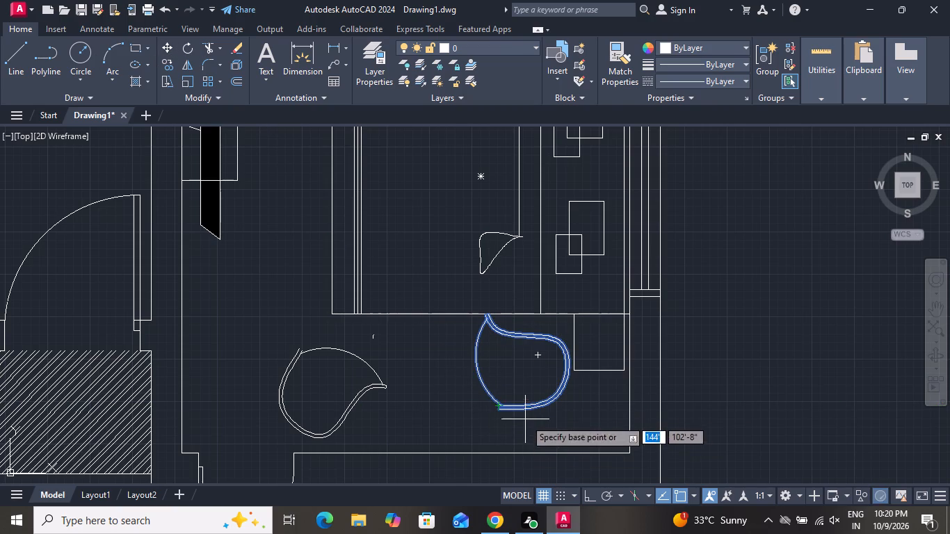
click(526, 407)
click(531, 442)
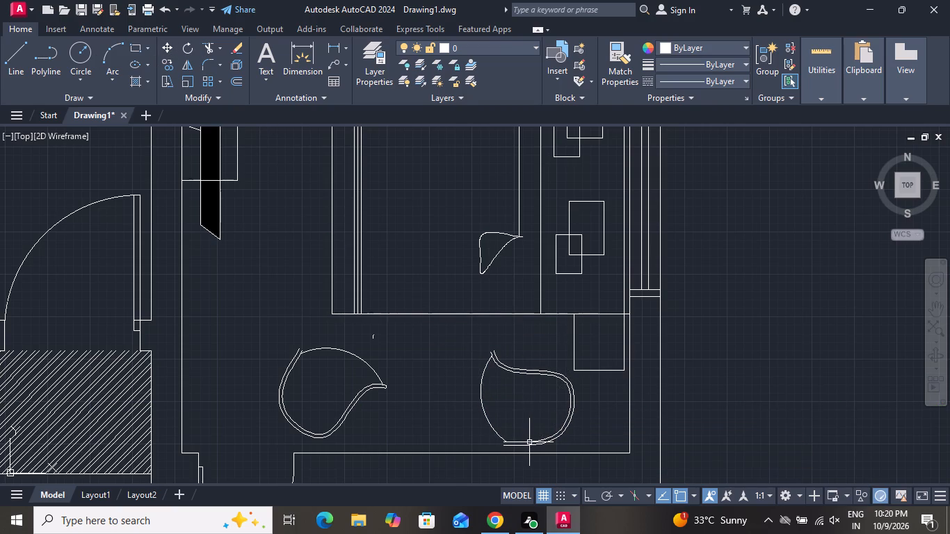
Move the other curved chair in bedroom 2 toward the window so the two chairs sit side by side.
drag(424, 351, 422, 358)
click(219, 418)
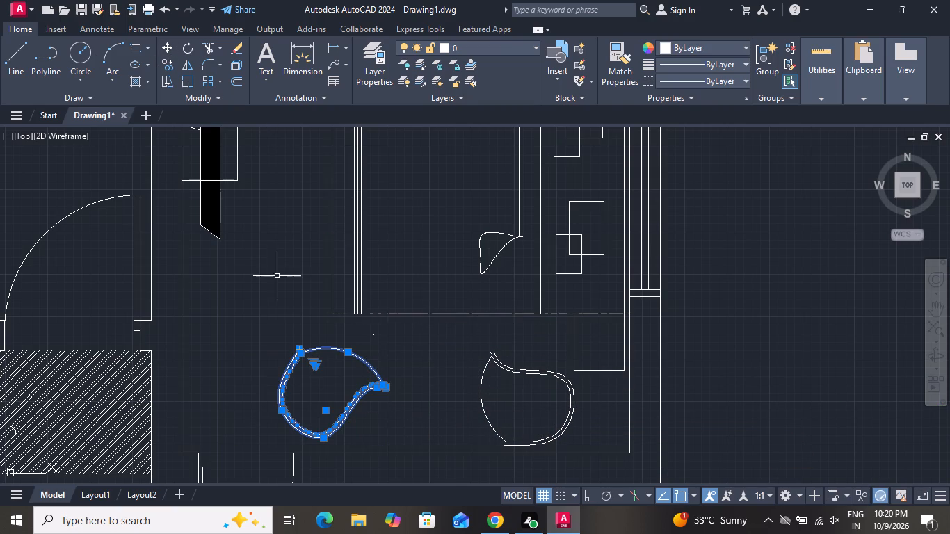
click(165, 50)
click(331, 428)
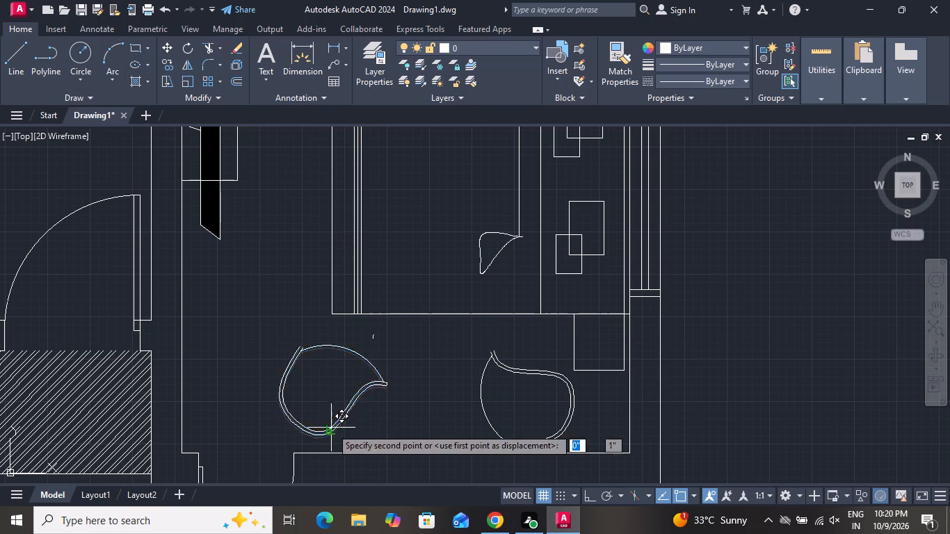
click(402, 445)
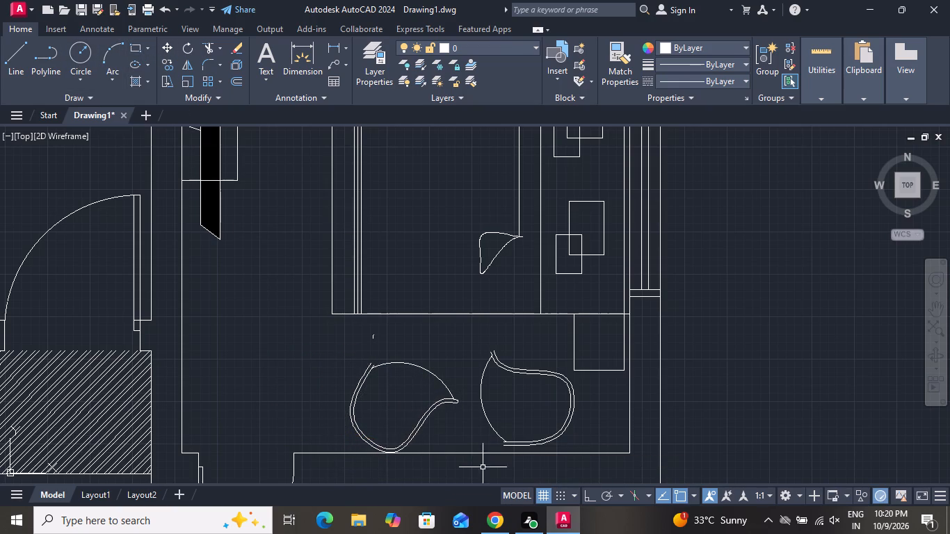
Draw a small three-point arc capping the open tip of the window-side chair in bedroom 2.
scroll(486, 445, down, 2)
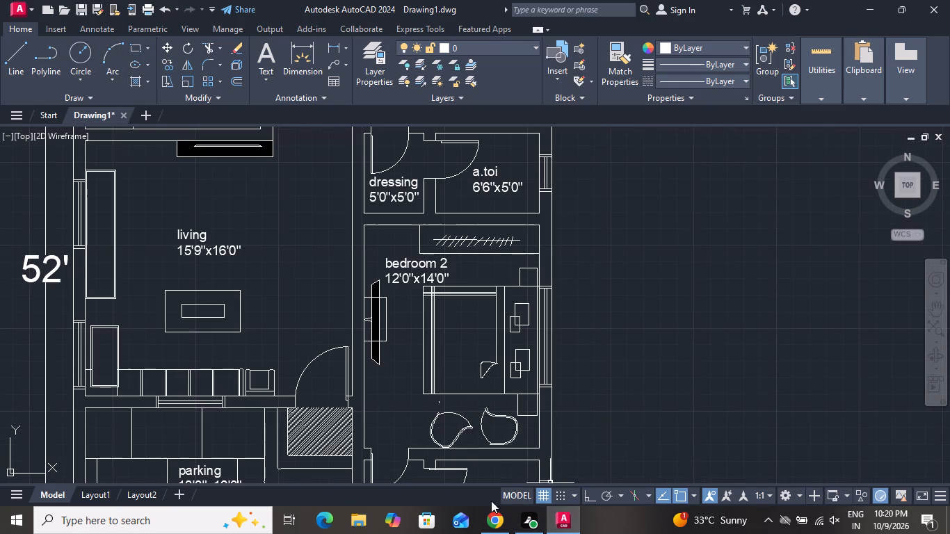
scroll(456, 477, up, 2)
scroll(477, 448, down, 1)
scroll(477, 448, up, 1)
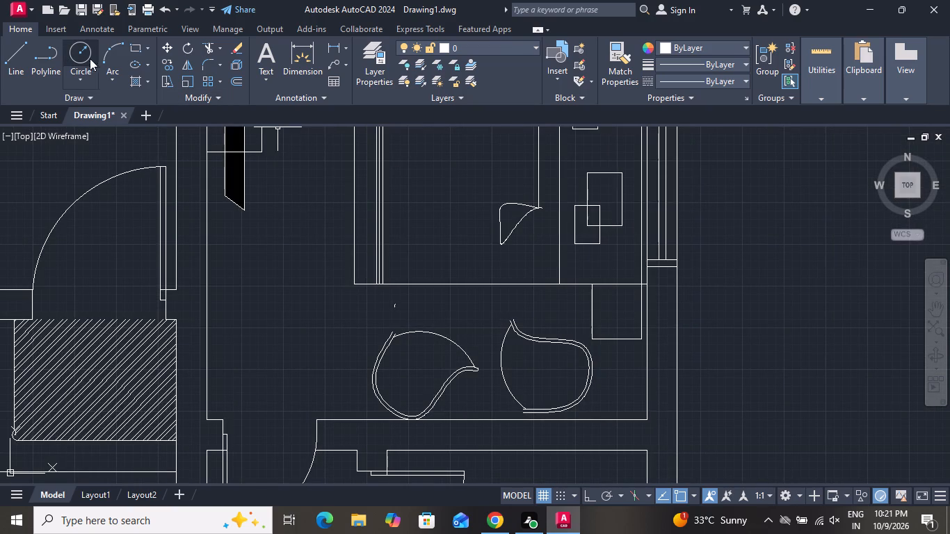
click(109, 63)
scroll(486, 314, up, 2)
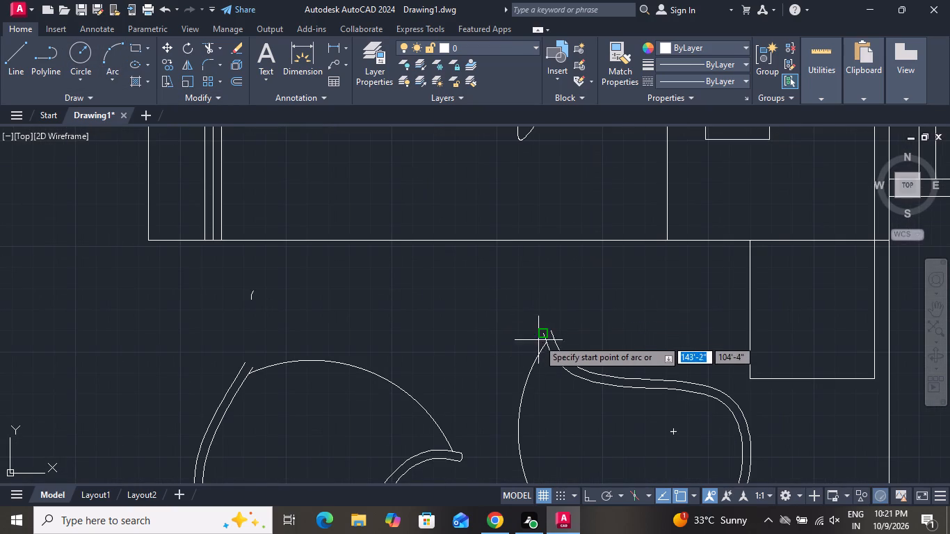
click(543, 335)
click(552, 334)
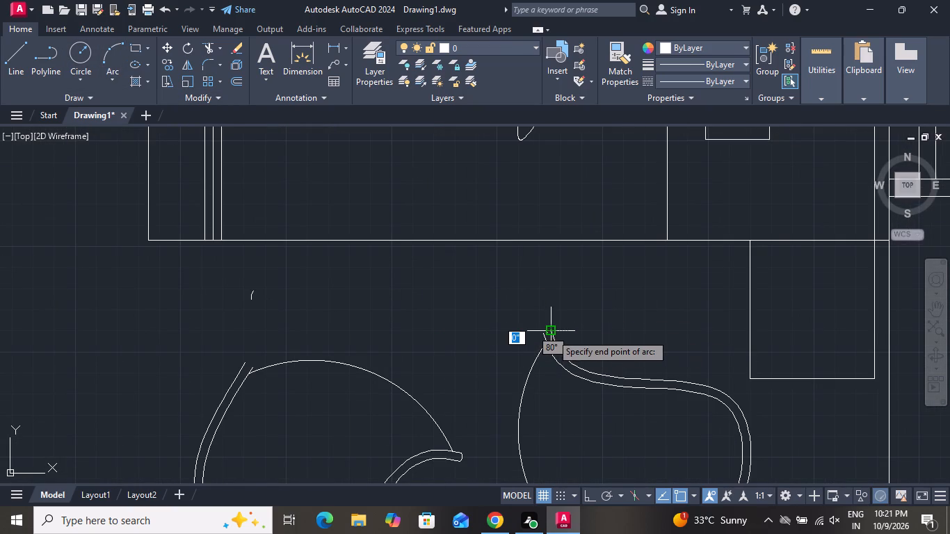
click(561, 338)
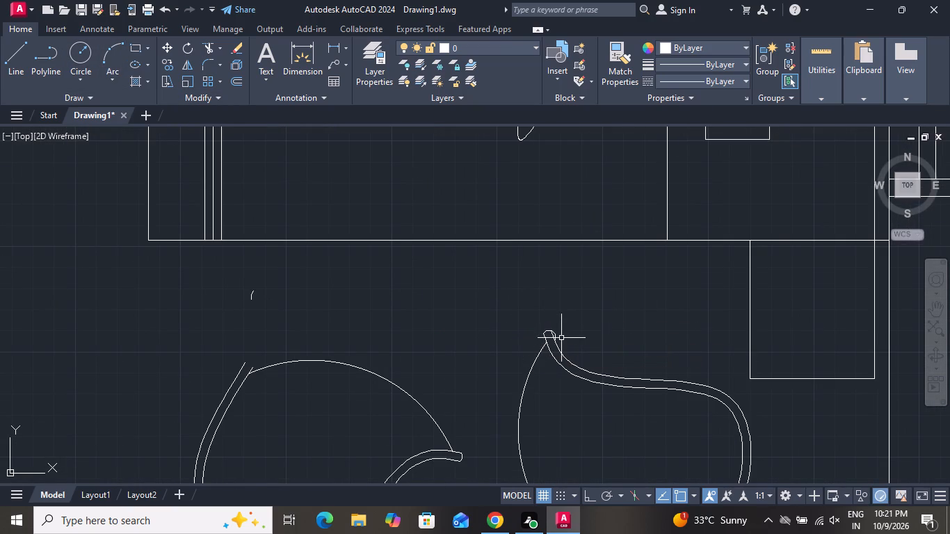
right_click(561, 338)
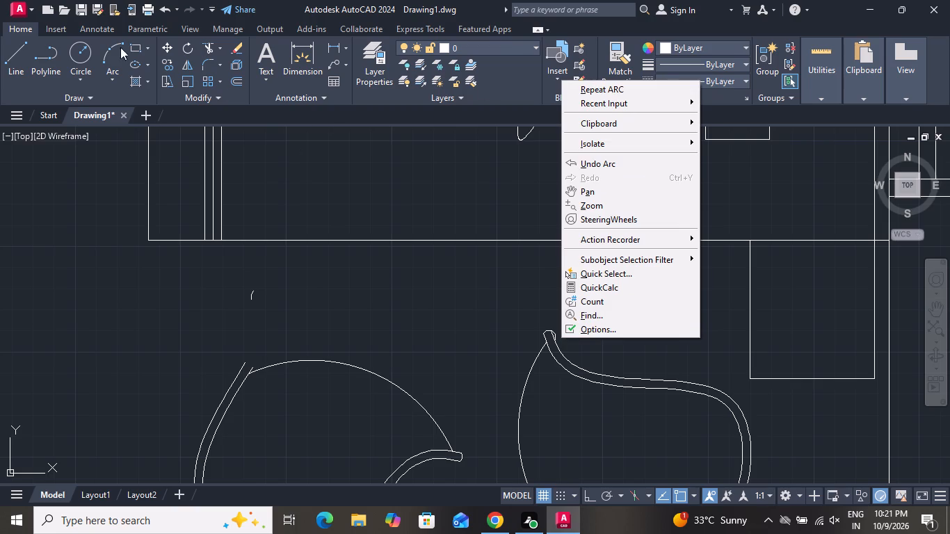
Draw a small three-point arc capping the open end of the other bedroom 2 chair's double outline.
click(108, 49)
scroll(517, 446, down, 1)
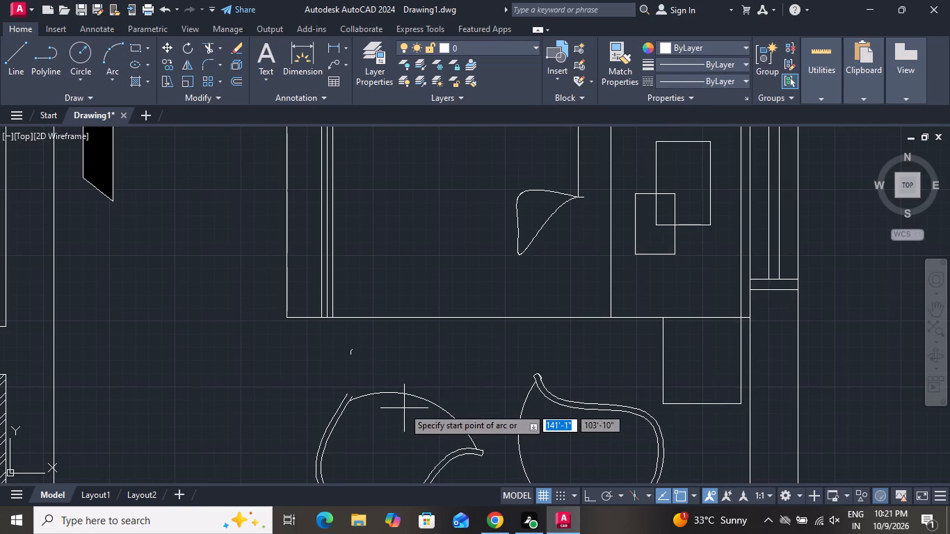
scroll(303, 388, up, 1)
scroll(303, 388, down, 1)
scroll(281, 375, up, 1)
scroll(279, 375, down, 1)
scroll(277, 375, up, 2)
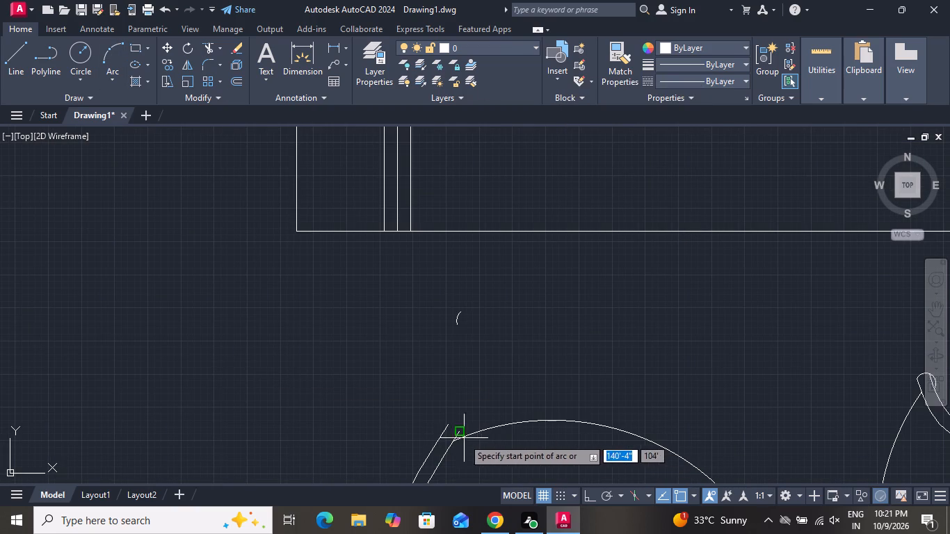
click(444, 426)
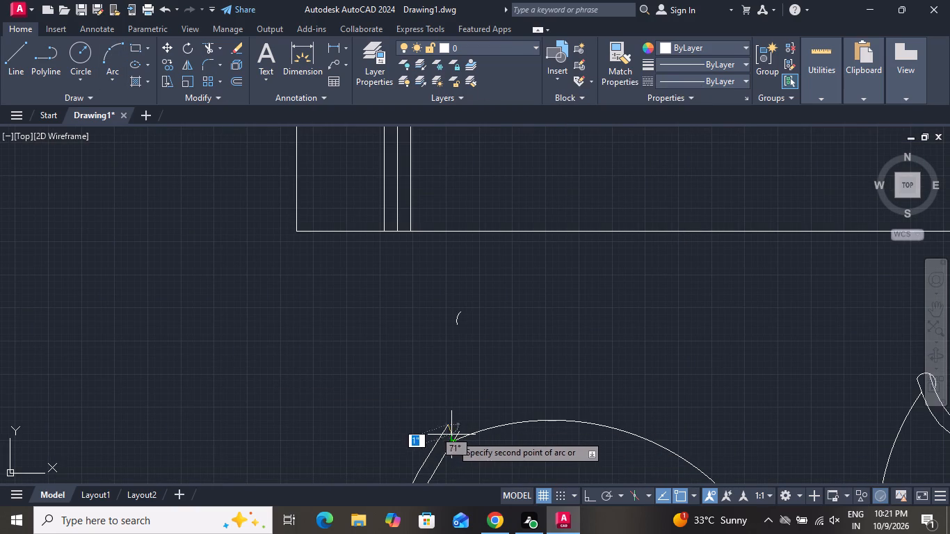
click(456, 431)
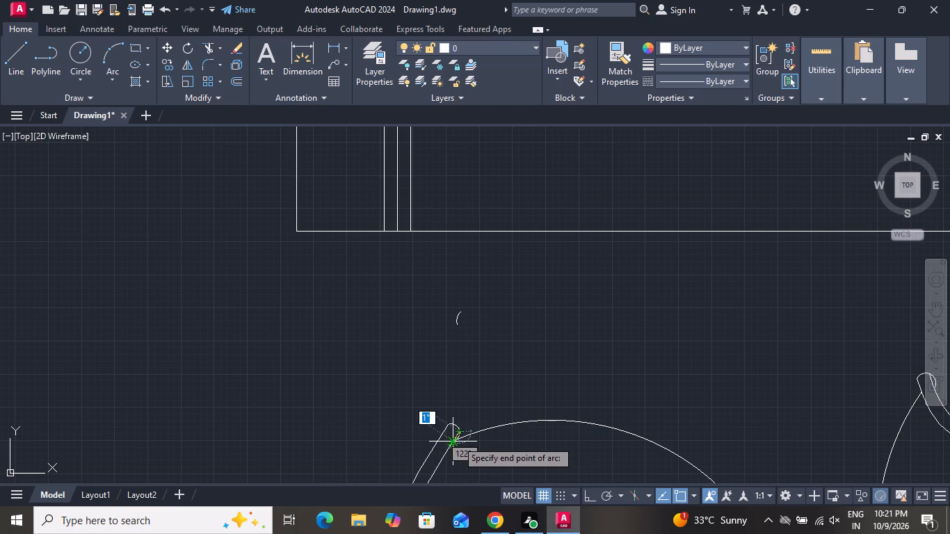
click(457, 440)
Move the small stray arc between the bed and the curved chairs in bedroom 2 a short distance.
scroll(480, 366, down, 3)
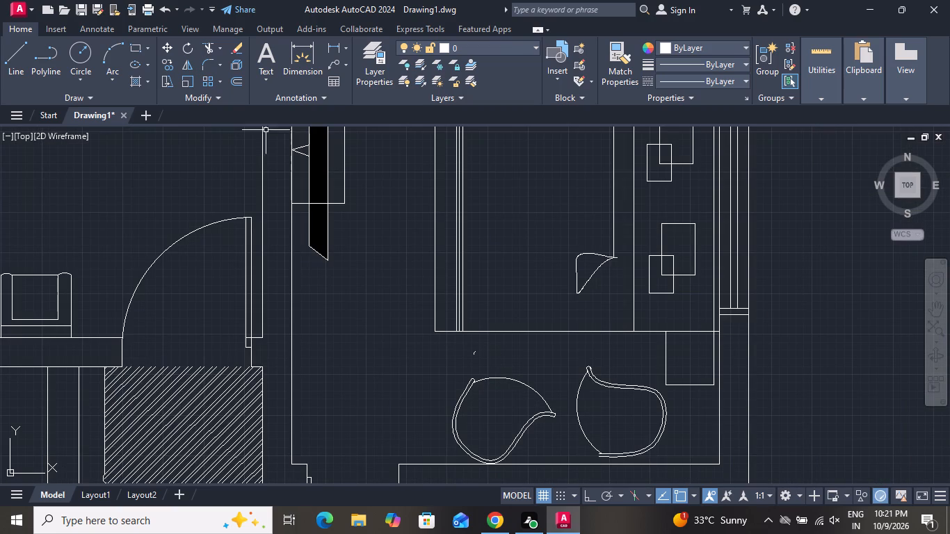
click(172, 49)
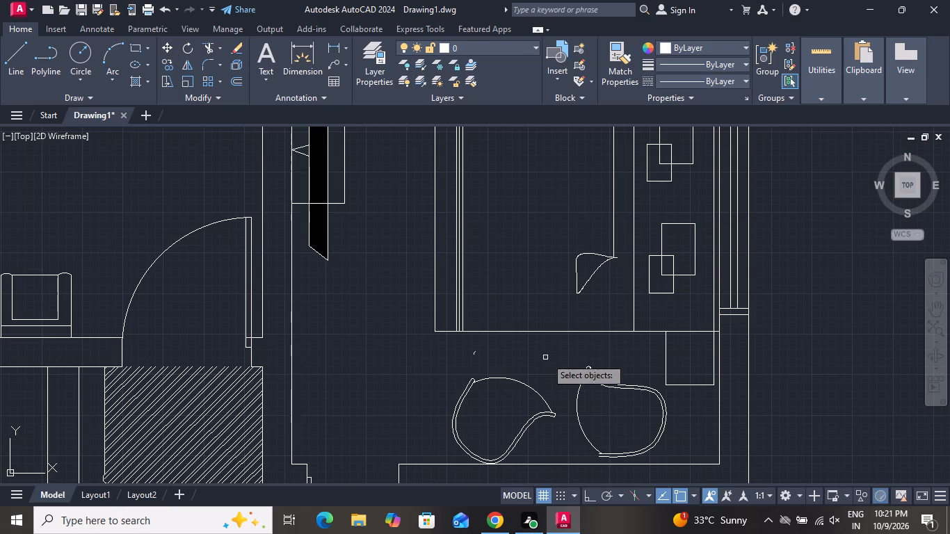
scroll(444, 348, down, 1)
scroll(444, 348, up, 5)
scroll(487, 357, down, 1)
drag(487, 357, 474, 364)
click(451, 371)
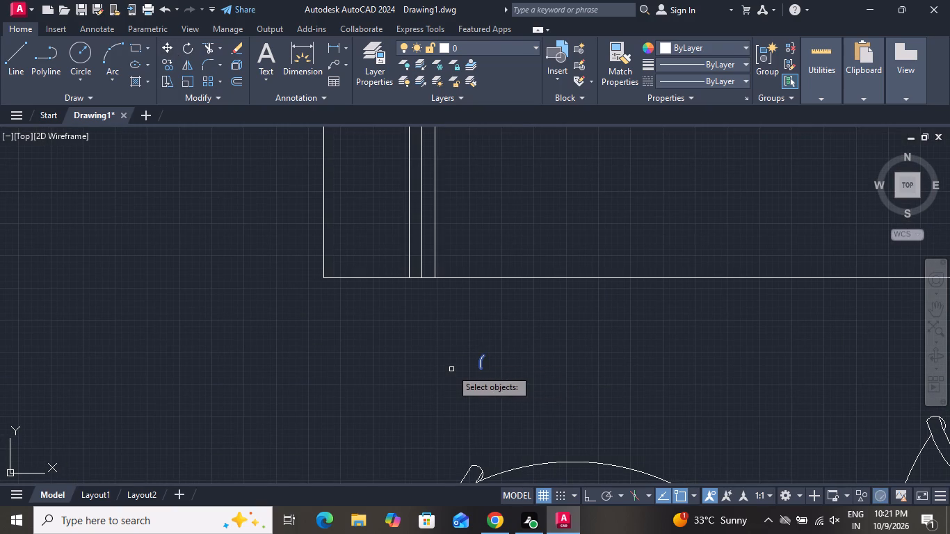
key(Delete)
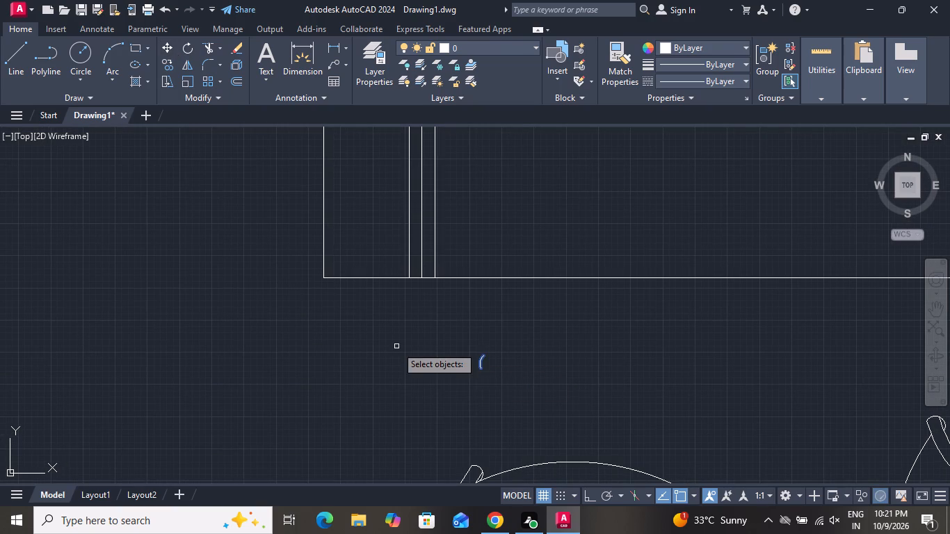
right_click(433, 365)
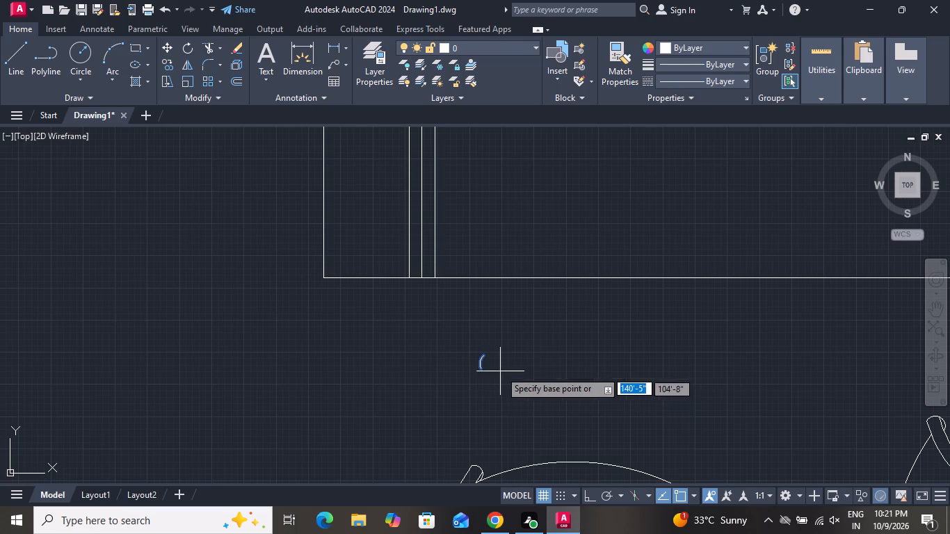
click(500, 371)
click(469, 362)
Delete the small stray arc between the bed and the curved chairs in bedroom 2.
drag(483, 343, 406, 364)
click(326, 370)
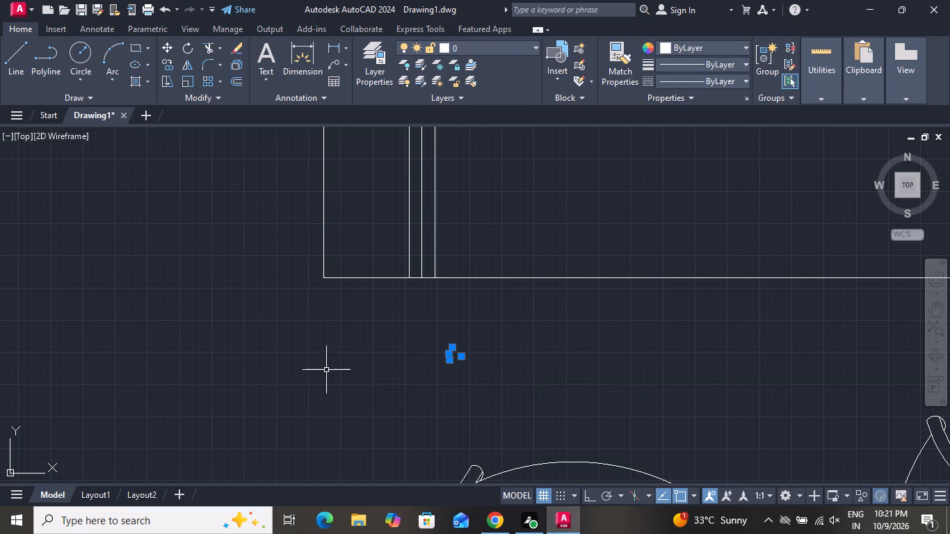
key(Delete)
Trim the overshooting part of the cap arc at the upper tip of bedroom 2's chair farther from the window.
scroll(422, 369, up, 1)
scroll(434, 371, down, 1)
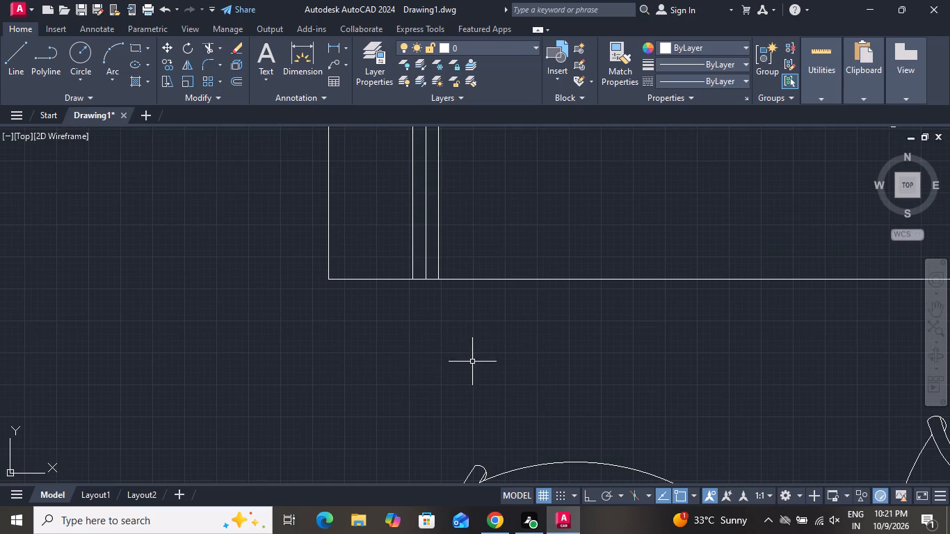
scroll(501, 337, up, 2)
click(203, 44)
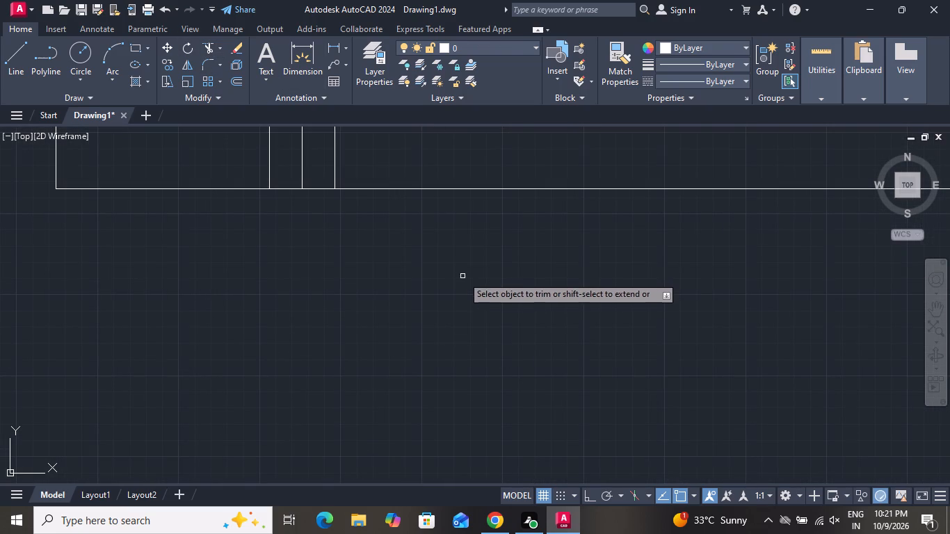
scroll(463, 281, down, 3)
scroll(464, 389, up, 3)
scroll(460, 390, down, 1)
scroll(428, 378, up, 2)
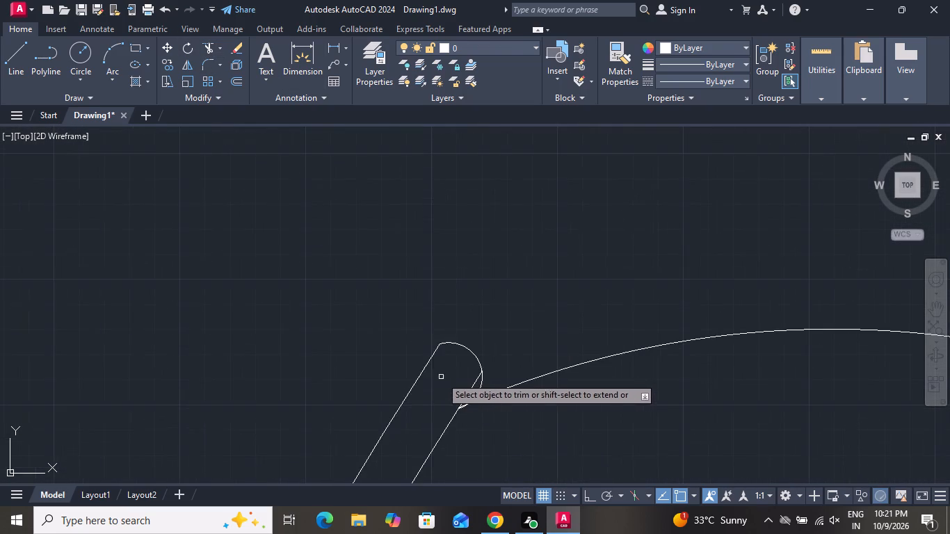
scroll(476, 380, up, 3)
click(491, 386)
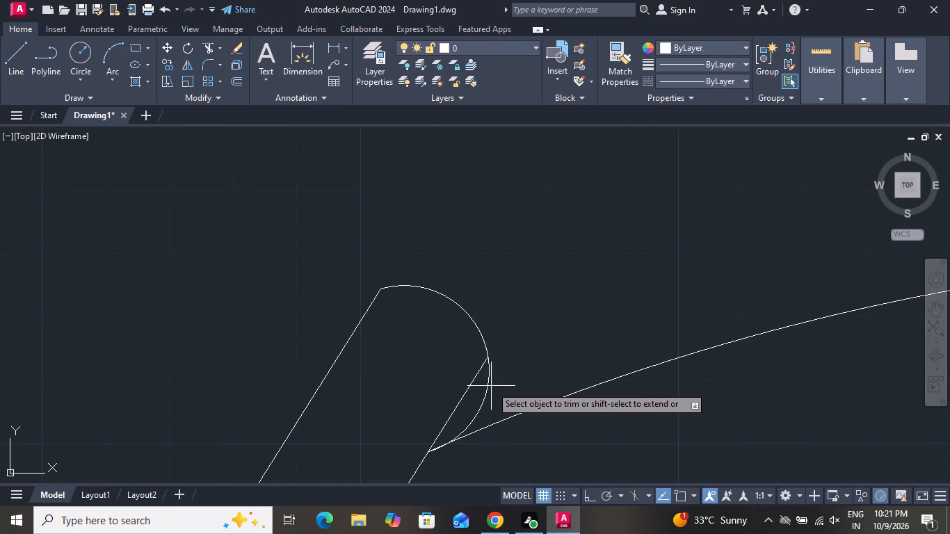
click(479, 387)
Trim the cap arc's bulge outside the double outline at the upper tip of the window-side chair in bedroom 2.
scroll(497, 374, down, 1)
scroll(496, 374, up, 1)
scroll(496, 374, down, 5)
scroll(419, 308, down, 1)
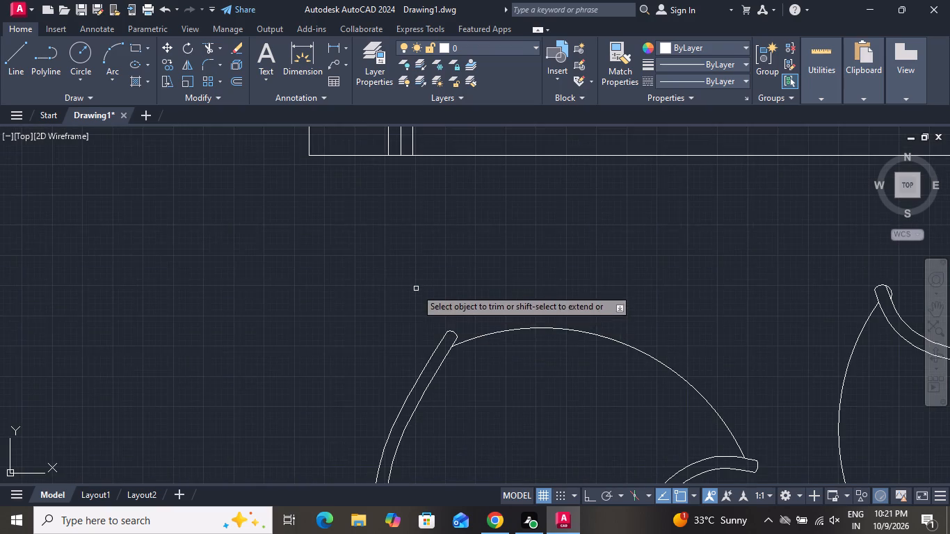
scroll(418, 285, down, 1)
scroll(418, 285, up, 1)
scroll(418, 286, down, 1)
scroll(716, 313, up, 3)
scroll(679, 225, up, 3)
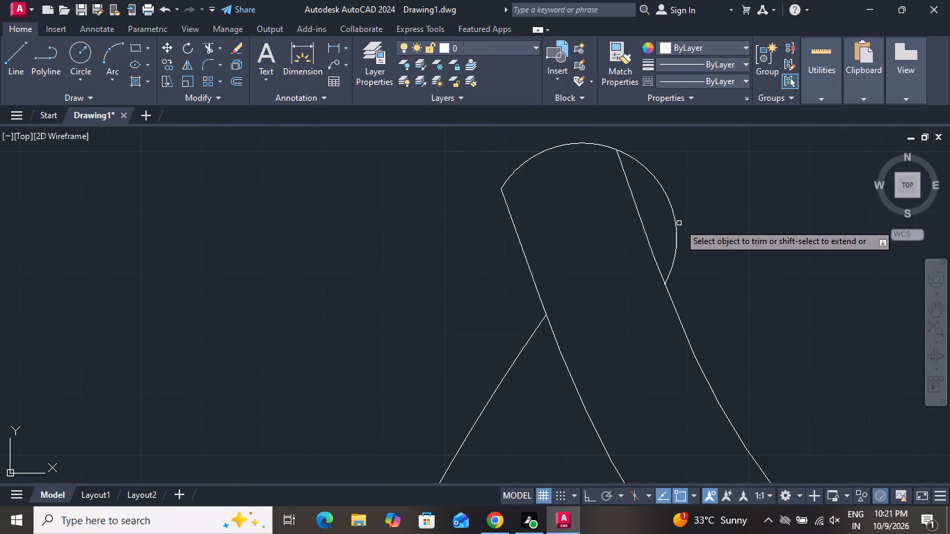
click(675, 223)
right_click(719, 246)
click(768, 261)
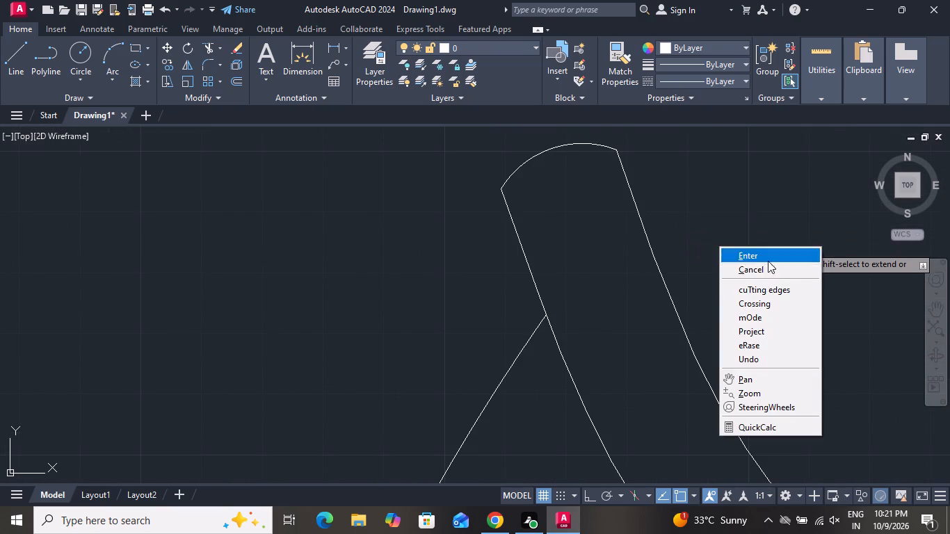
Inspect the curved chairs in both bedrooms for remaining open outline ends.
scroll(718, 280, up, 1)
scroll(718, 280, down, 3)
scroll(710, 284, up, 1)
scroll(710, 284, down, 3)
scroll(677, 283, up, 1)
scroll(676, 283, down, 7)
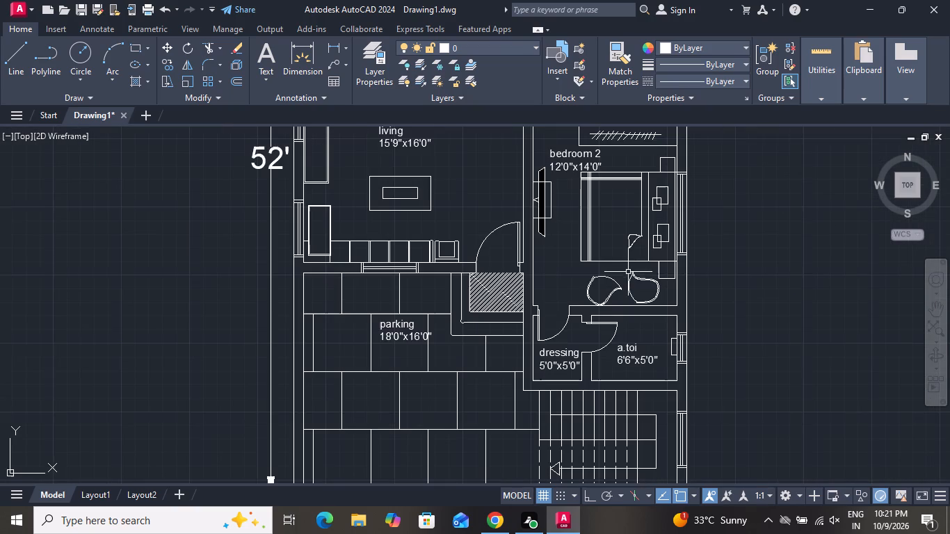
scroll(646, 325, up, 1)
scroll(646, 325, down, 1)
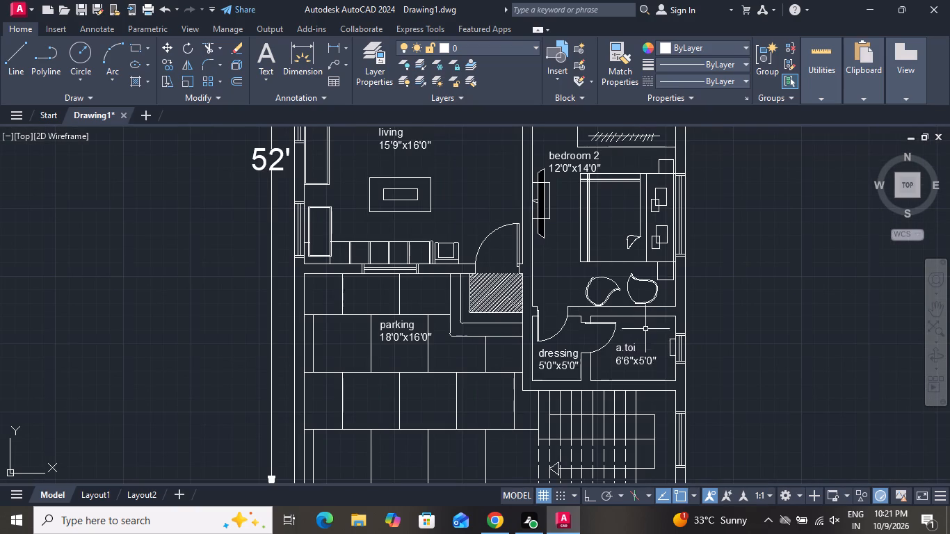
scroll(649, 323, up, 1)
scroll(649, 325, down, 1)
scroll(649, 327, up, 1)
scroll(659, 316, down, 1)
scroll(661, 321, up, 1)
scroll(661, 327, down, 3)
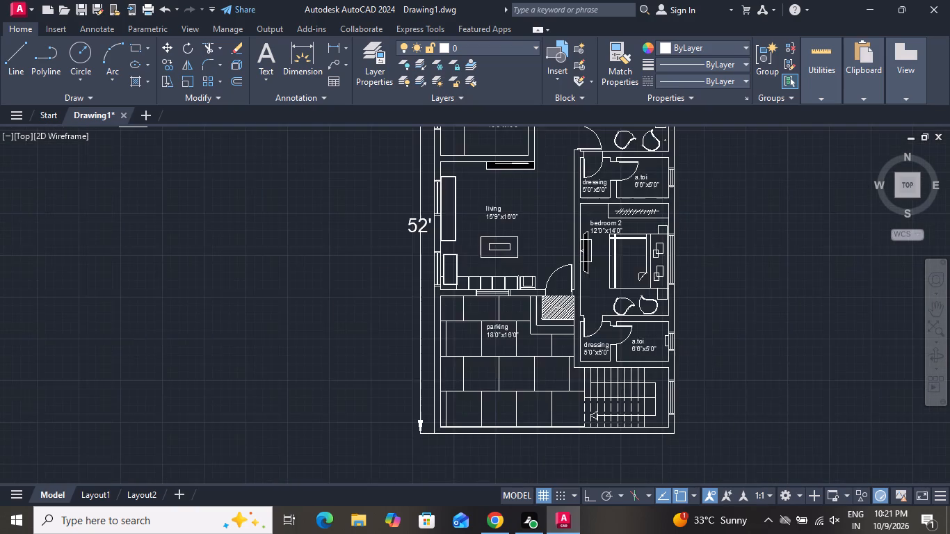
scroll(647, 207, up, 3)
scroll(647, 209, down, 1)
scroll(643, 212, up, 4)
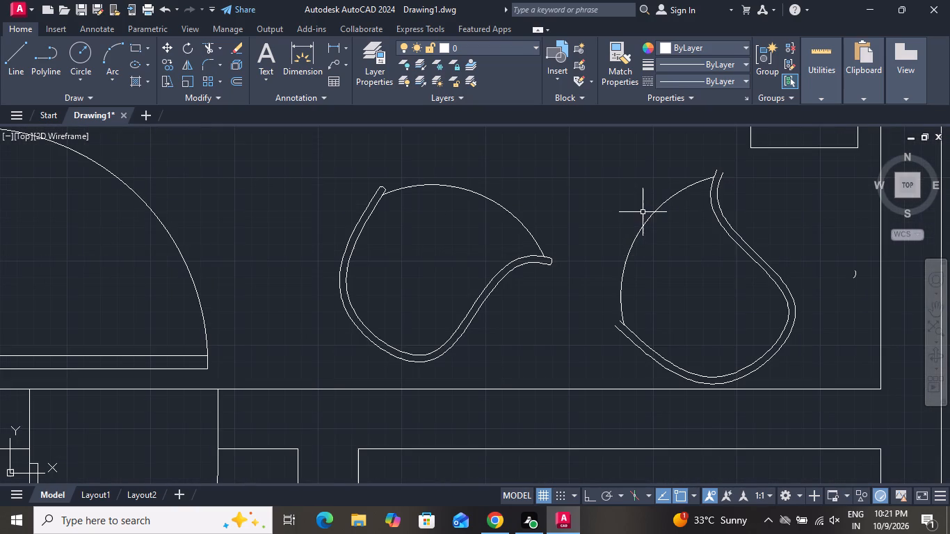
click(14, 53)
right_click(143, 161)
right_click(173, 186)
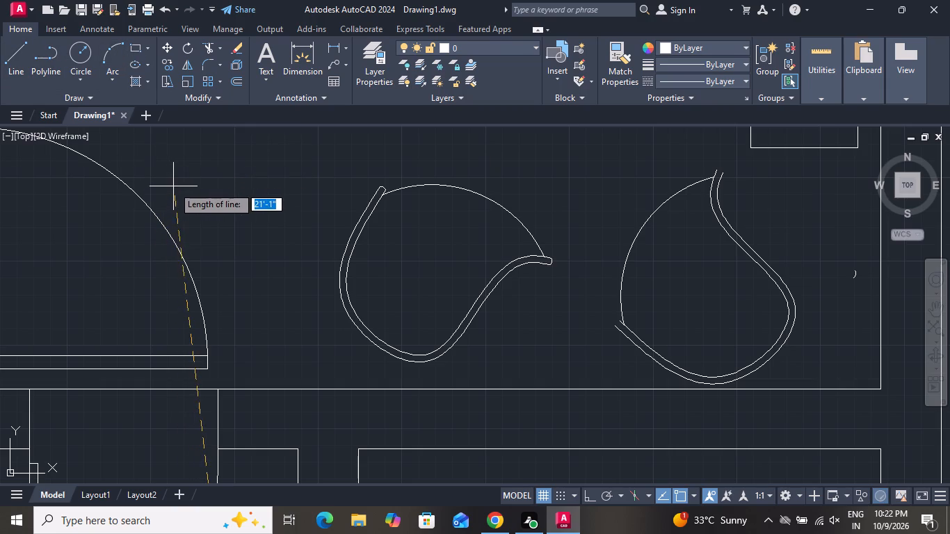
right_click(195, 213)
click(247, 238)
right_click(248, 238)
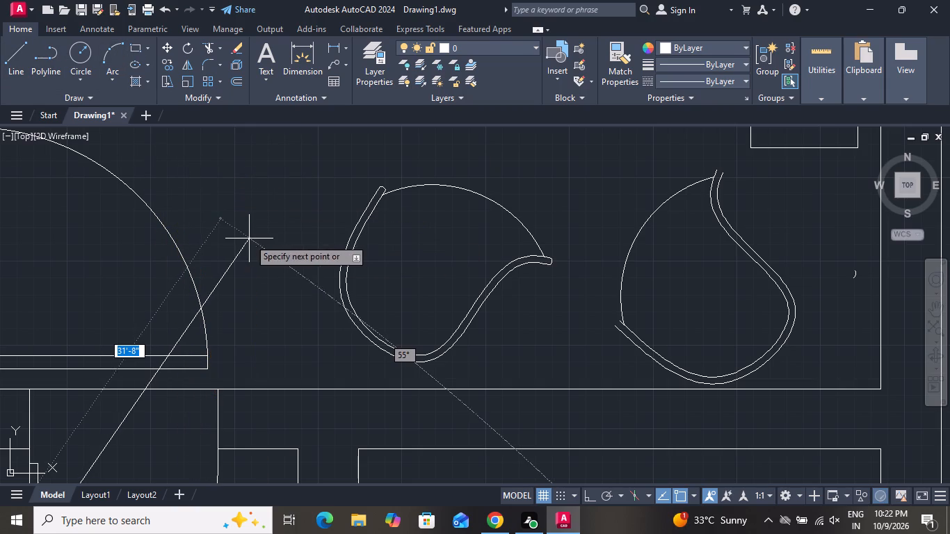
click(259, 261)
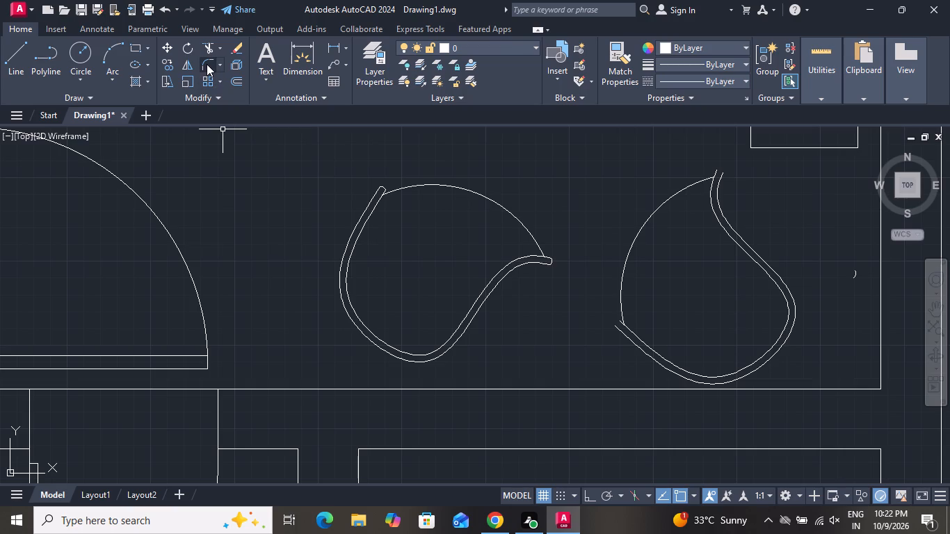
Draw a small three-point arc capping the open upper tip of the window-side chair in bedroom 1.
click(109, 54)
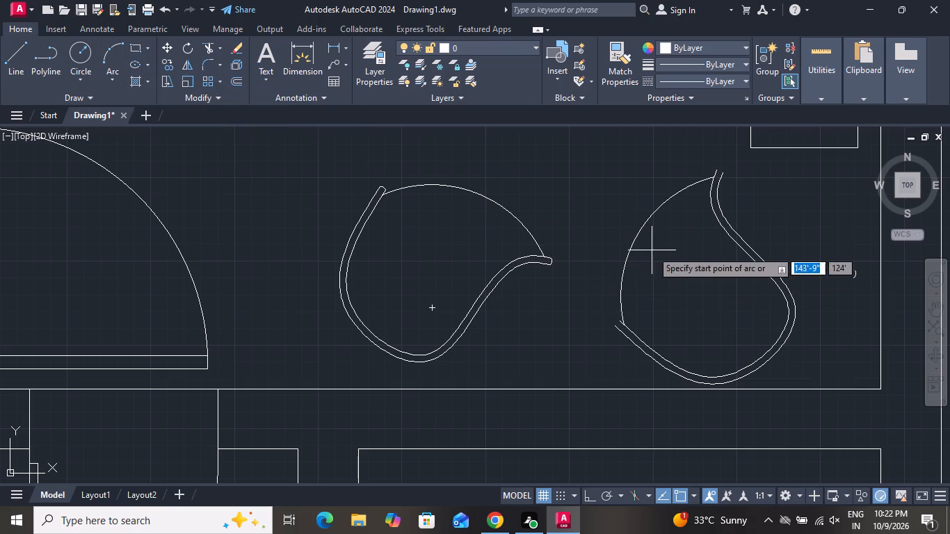
click(716, 170)
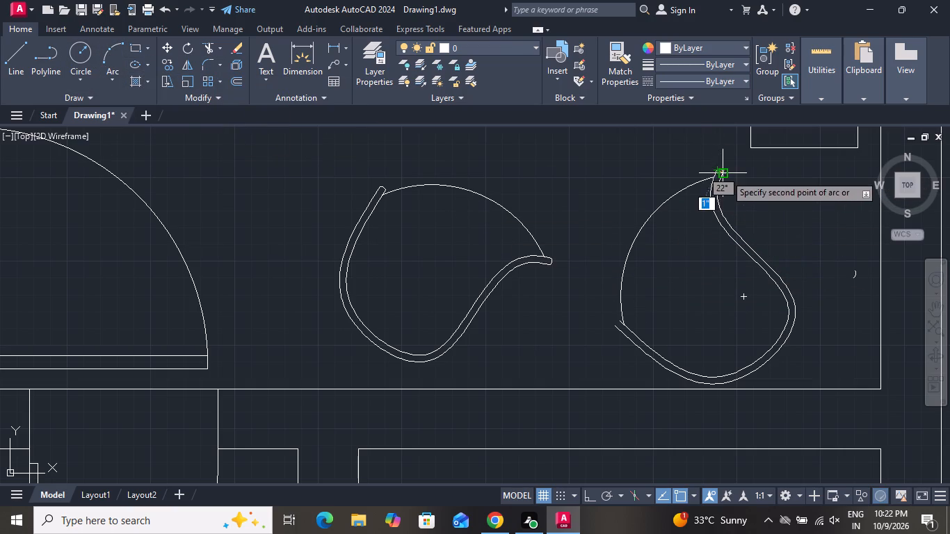
click(725, 175)
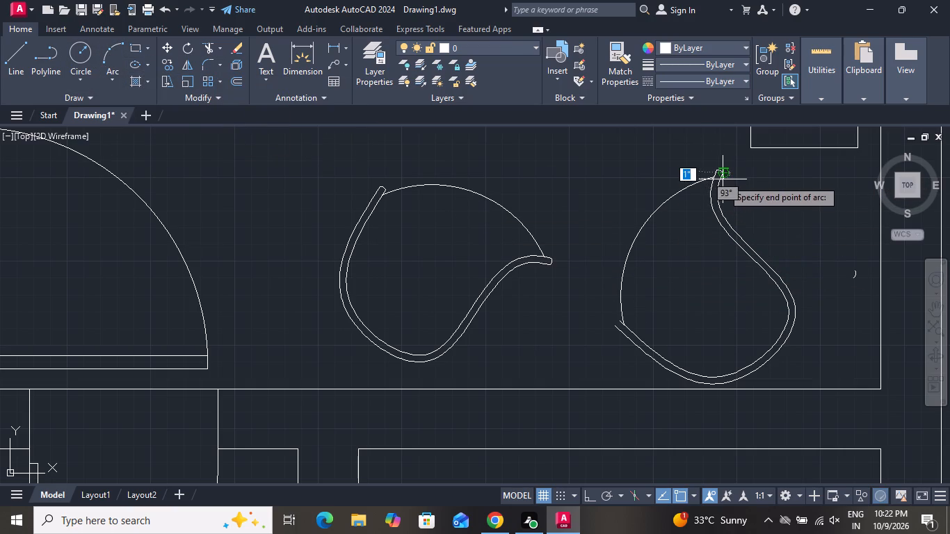
click(723, 179)
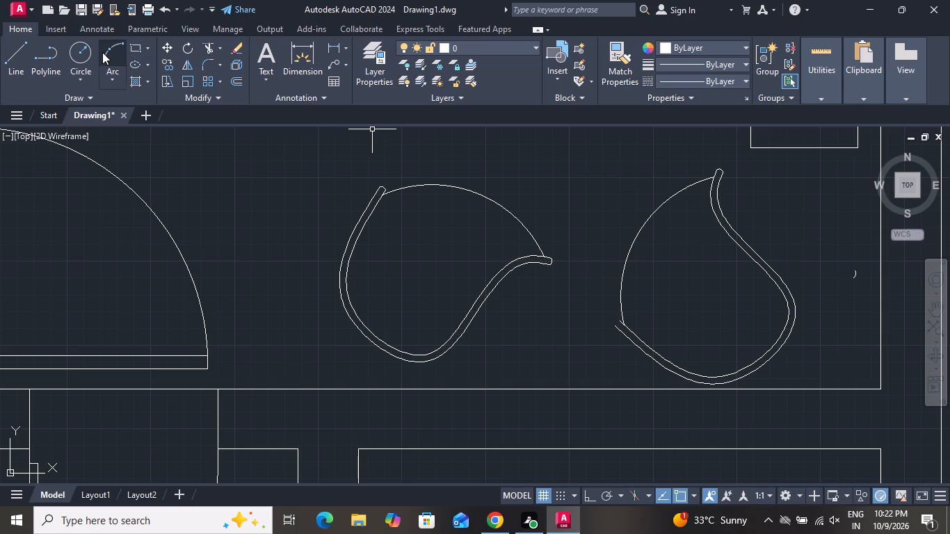
Draw a three-point arc over the open lower end of the window-side chair's double outline in bedroom 1.
click(102, 52)
scroll(613, 325, up, 1)
scroll(613, 325, down, 1)
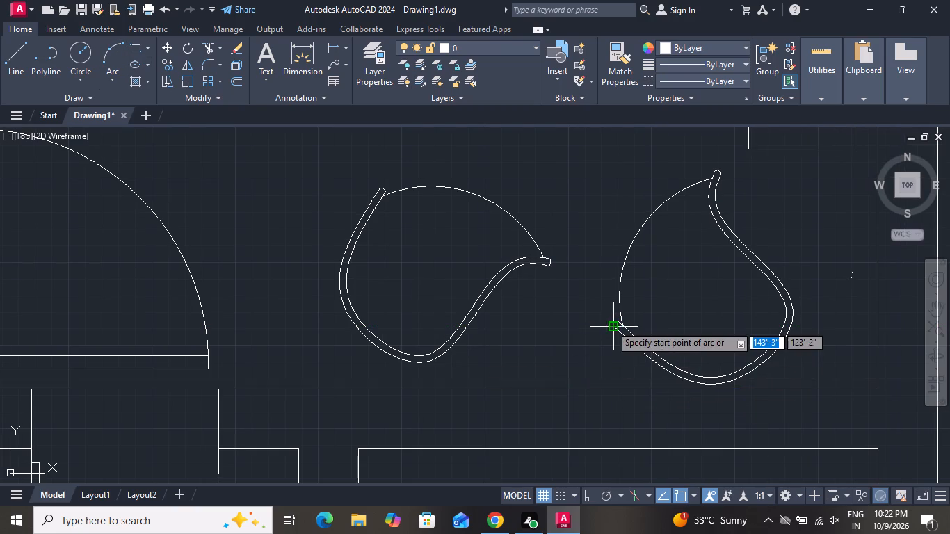
click(611, 325)
click(618, 322)
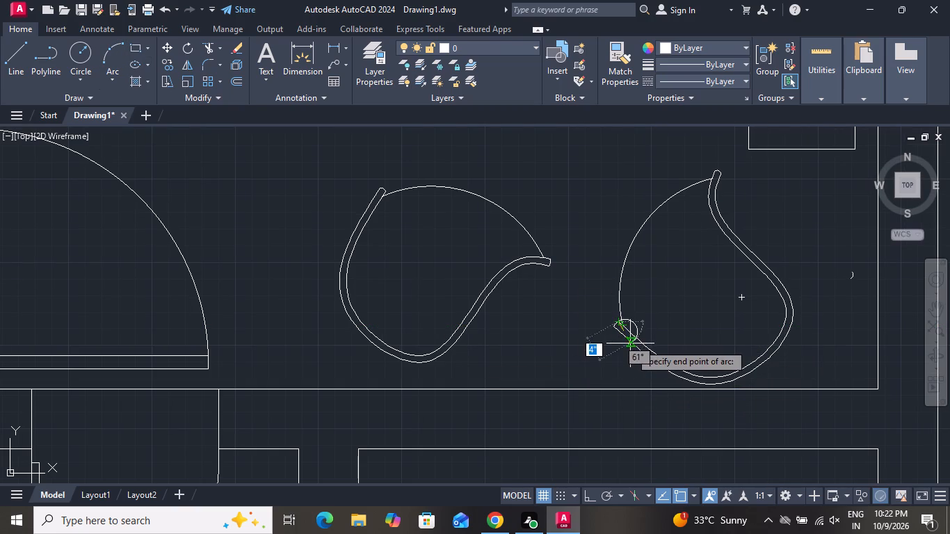
click(634, 342)
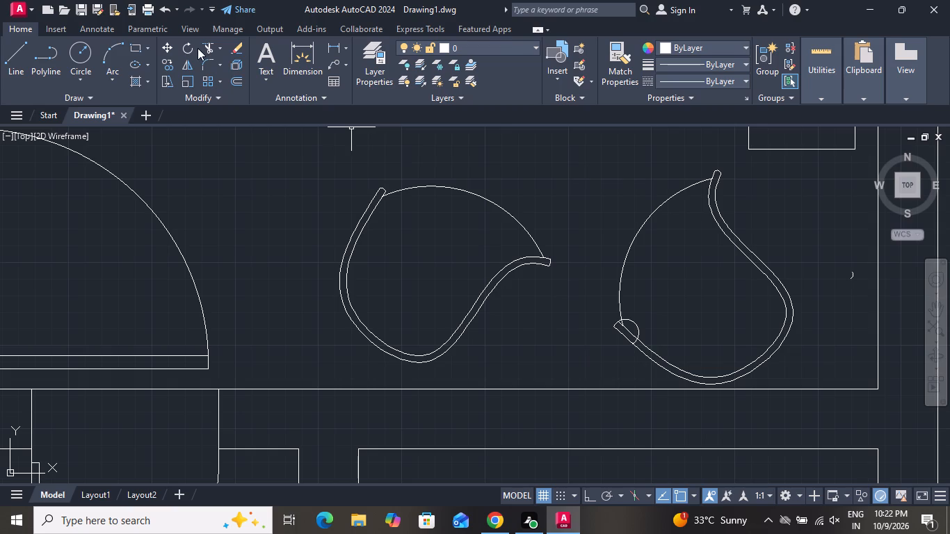
Trim the excess of the lower arc on bedroom 1's window-side chair, leaving only the cap between its two outlines.
click(203, 47)
scroll(629, 339, up, 3)
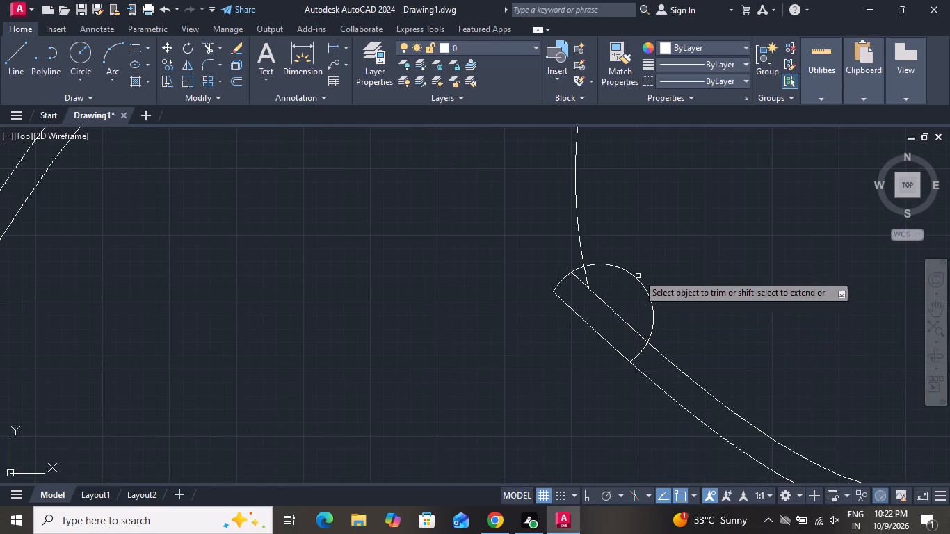
click(652, 243)
click(611, 279)
click(579, 267)
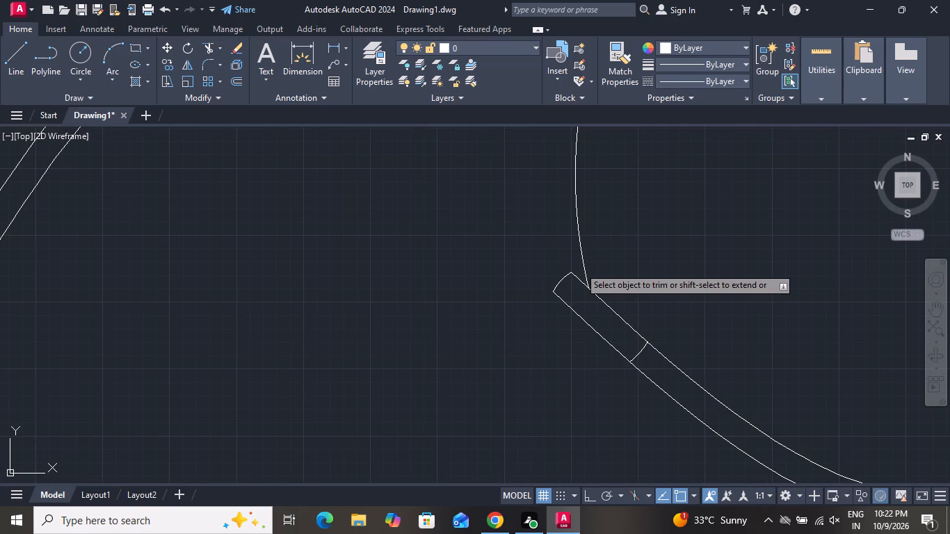
click(647, 350)
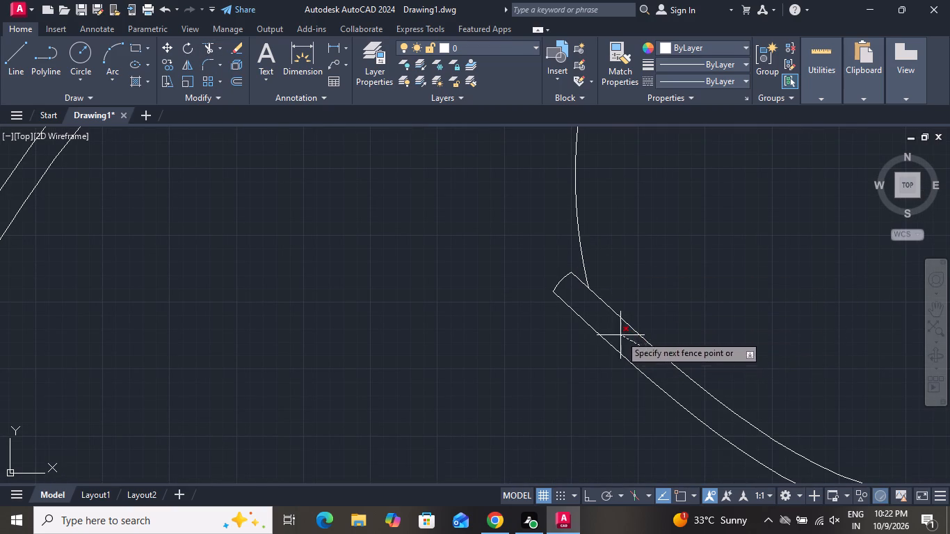
click(620, 335)
Remove the small stray arc between the window-side chair and the outer wall in bedroom 1 with Trim.
scroll(682, 340, down, 2)
scroll(622, 333, down, 2)
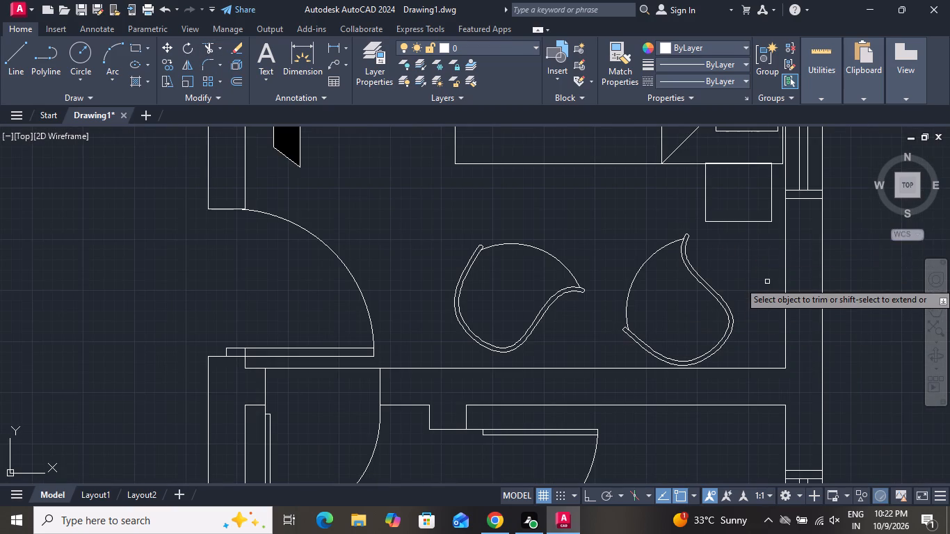
click(767, 299)
right_click(743, 319)
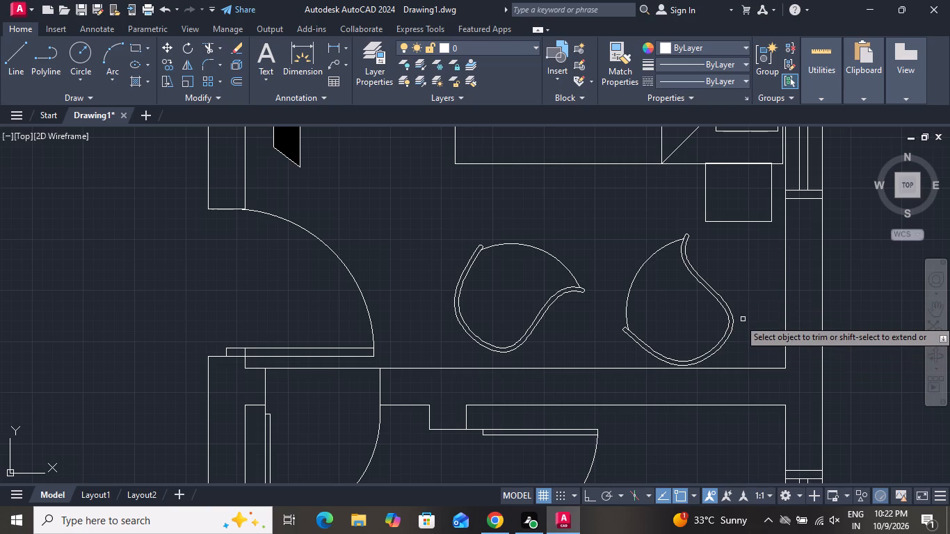
click(764, 149)
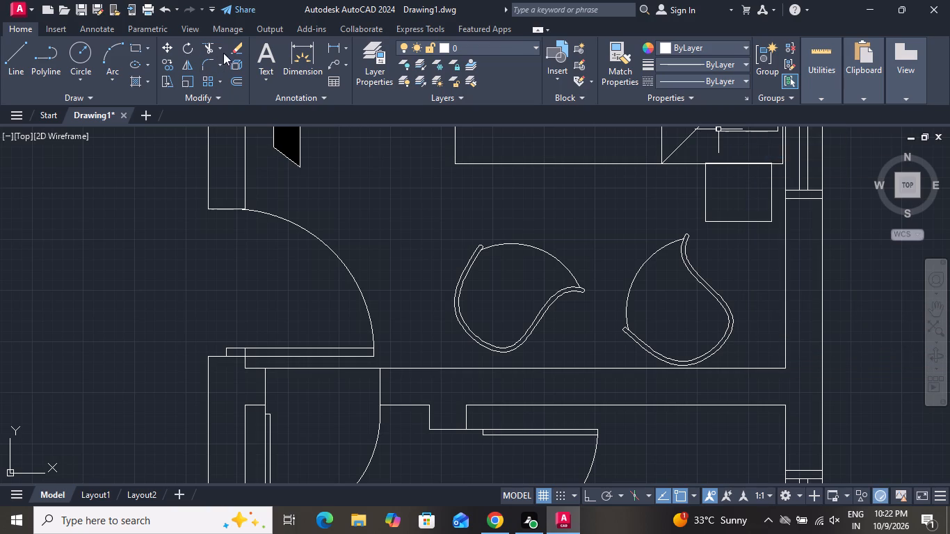
Add the multiline text "wr wardrobe" inside the wardrobe rectangle along bedroom 1's upper wall.
click(268, 52)
scroll(410, 306, down, 1)
scroll(410, 306, up, 1)
scroll(411, 306, down, 3)
scroll(494, 306, up, 1)
scroll(546, 357, down, 1)
scroll(546, 358, up, 1)
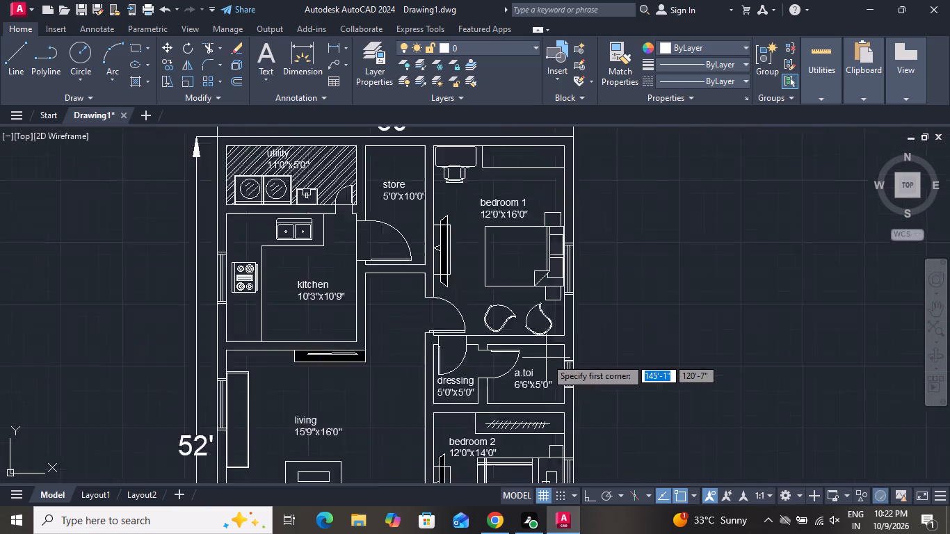
scroll(545, 354, down, 2)
scroll(549, 229, up, 2)
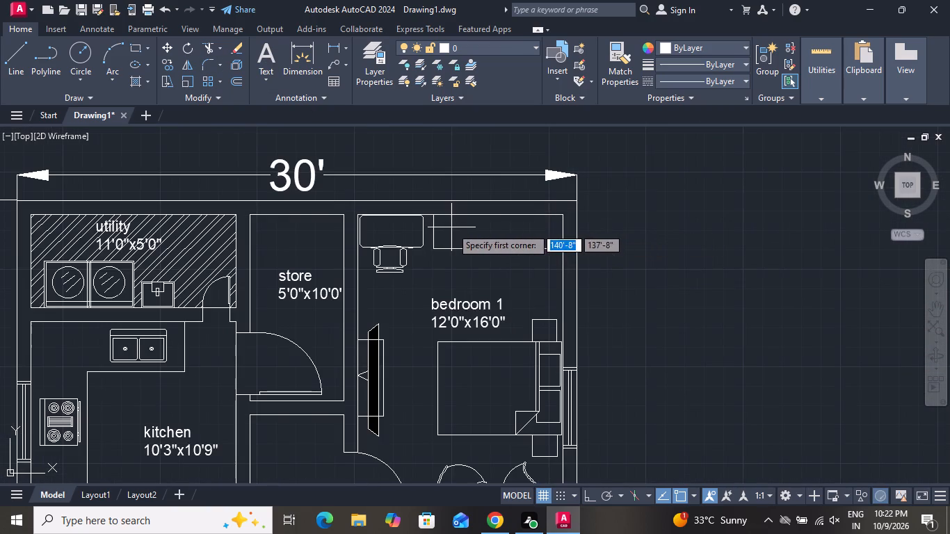
click(451, 227)
click(543, 237)
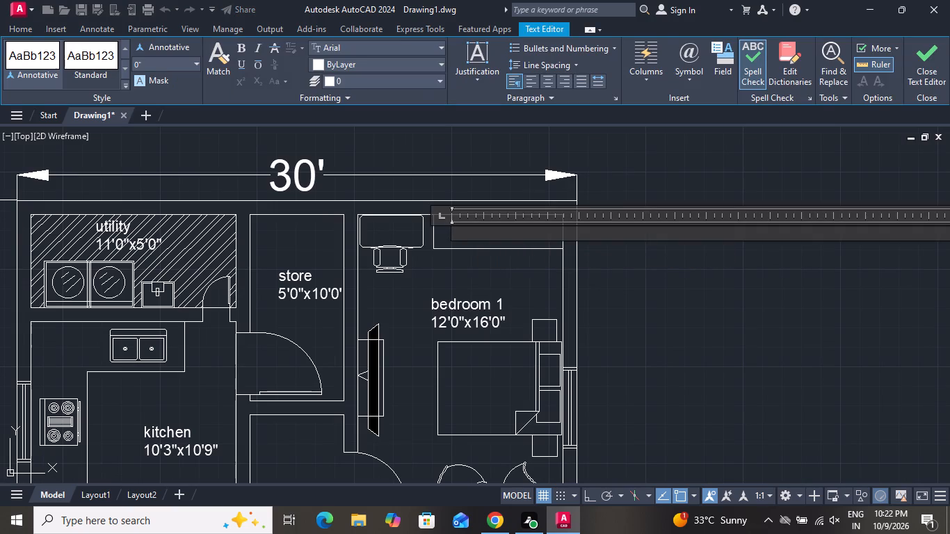
key(w)
key(r)
key(space)
text(ward)
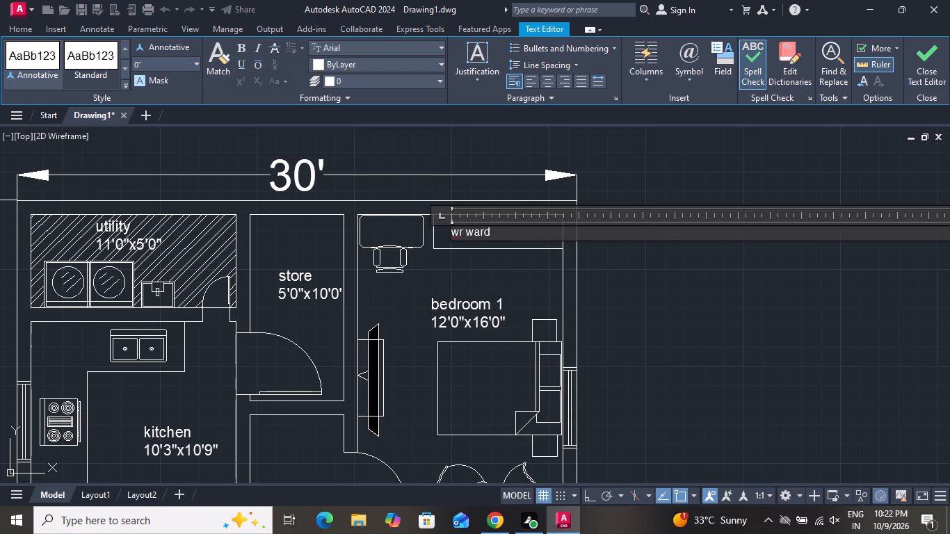
text(ro)
text(be)
click(771, 343)
Set the text height of the "wr wardrobe" label to 6".
scroll(442, 226, up, 3)
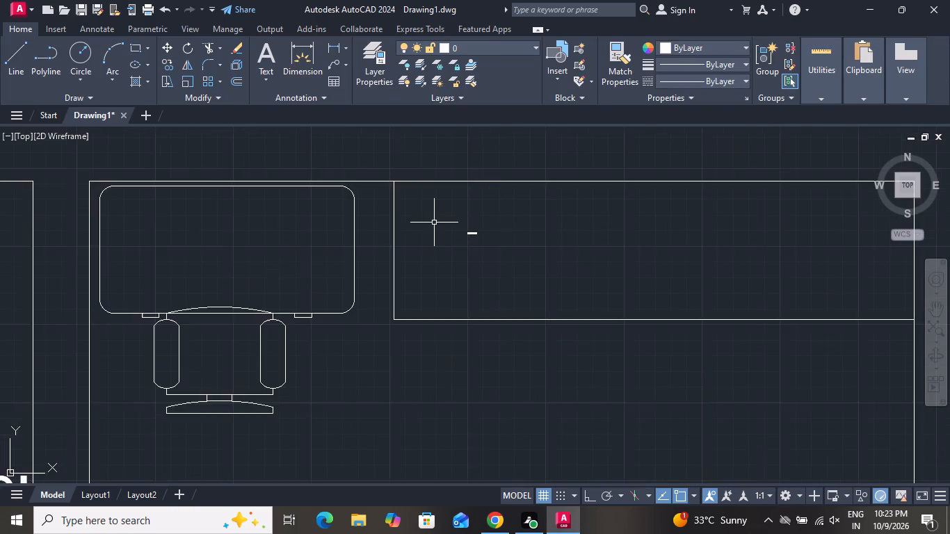
scroll(471, 231, up, 2)
drag(492, 229, 485, 232)
click(396, 245)
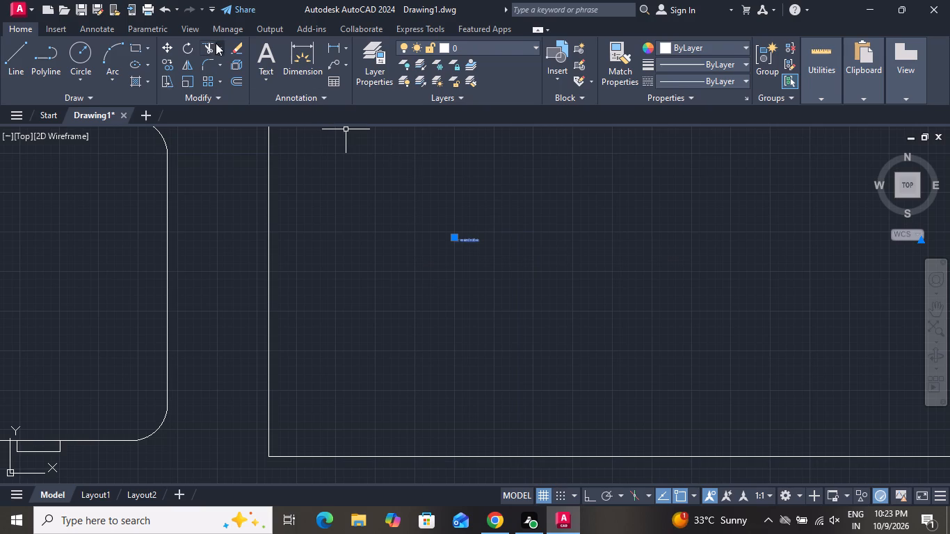
right_click(312, 237)
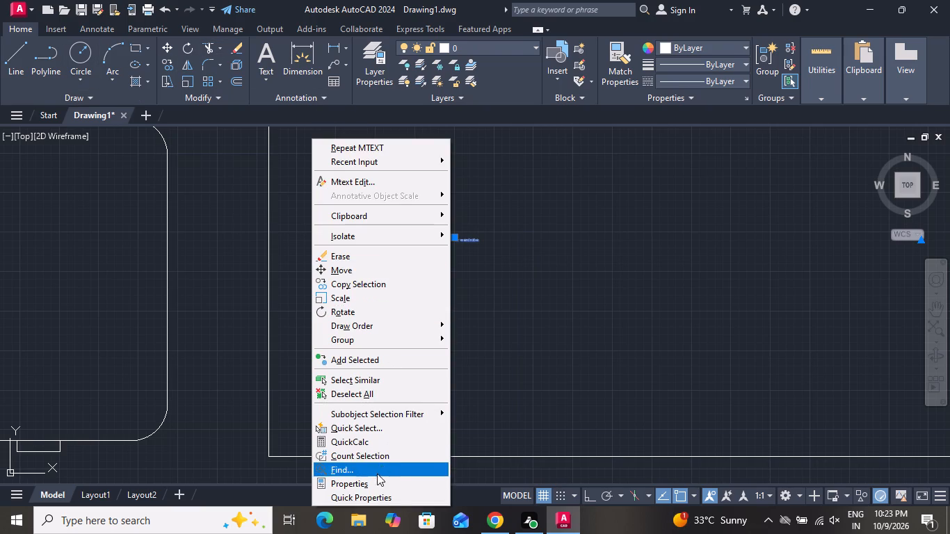
click(373, 481)
scroll(63, 193, up, 3)
scroll(93, 233, down, 1)
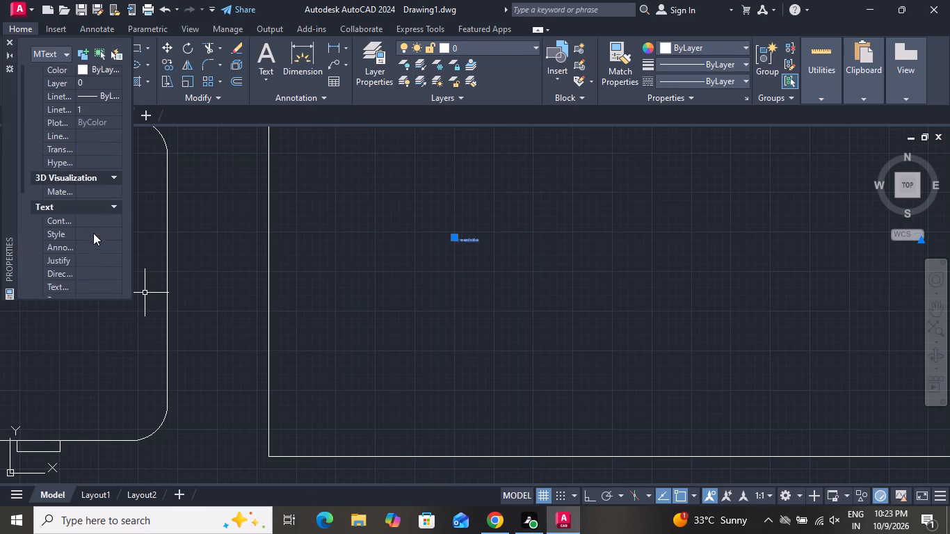
scroll(93, 233, up, 1)
scroll(95, 156, down, 3)
scroll(95, 156, up, 1)
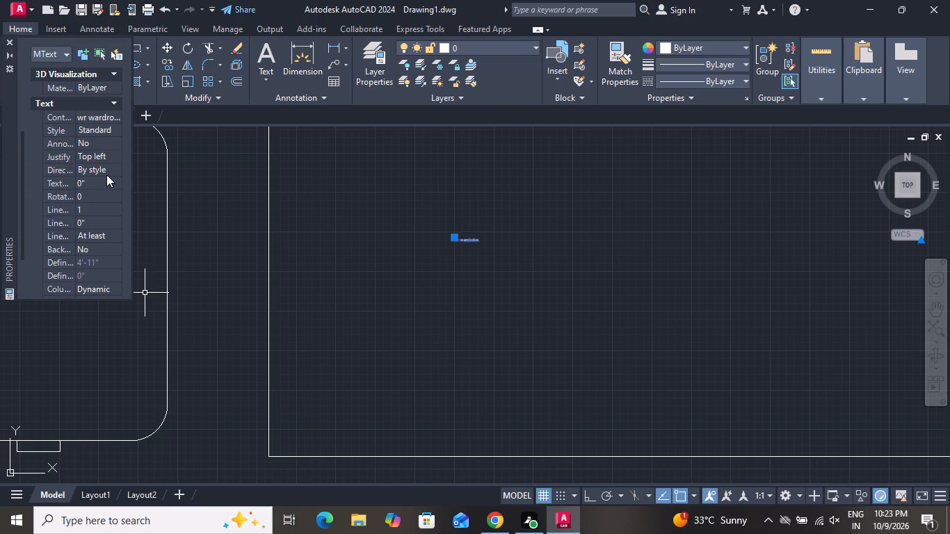
click(107, 181)
key(BackSpace)
key(BackSpace)
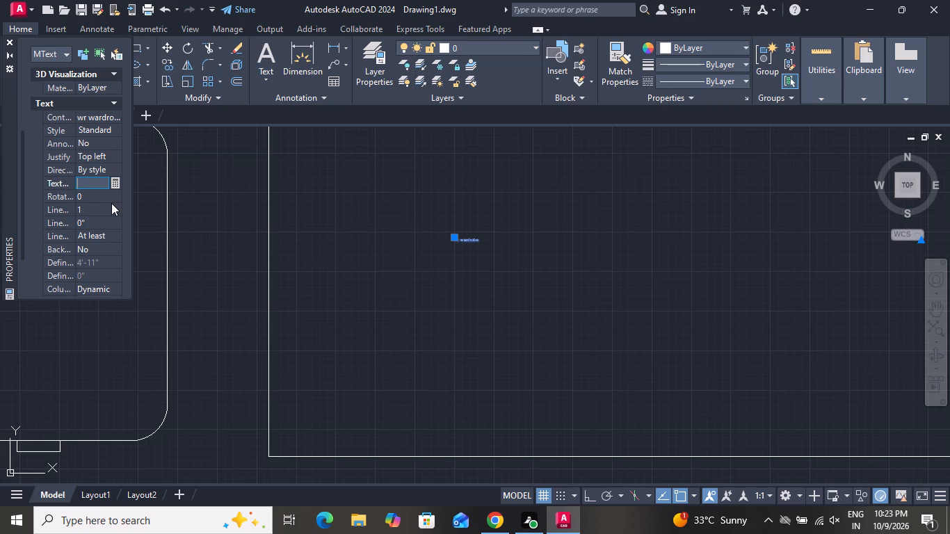
key(6)
key(shift+quotedbl)
click(6, 40)
scroll(70, 264, down, 4)
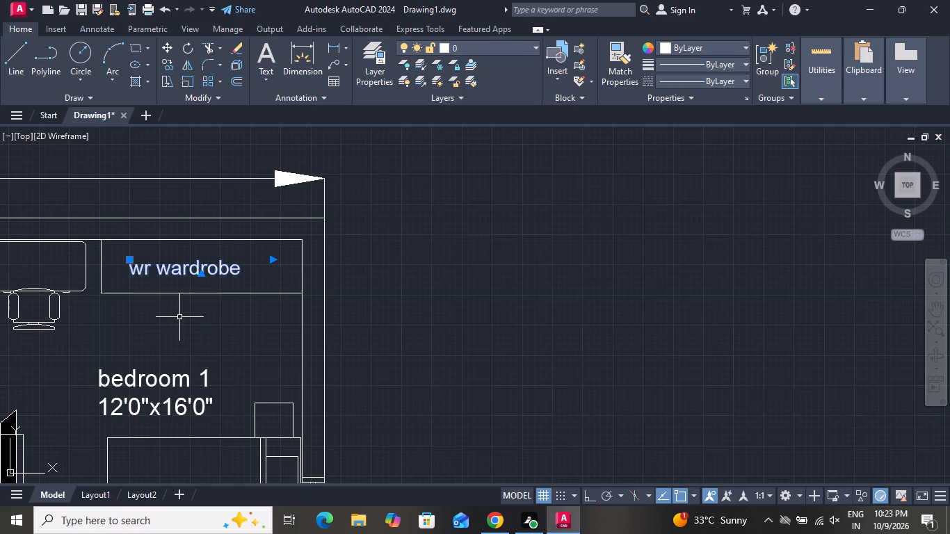
Copy the "wr wardrobe" label horizontally onto the neighbouring study table in bedroom 1.
scroll(207, 286, down, 3)
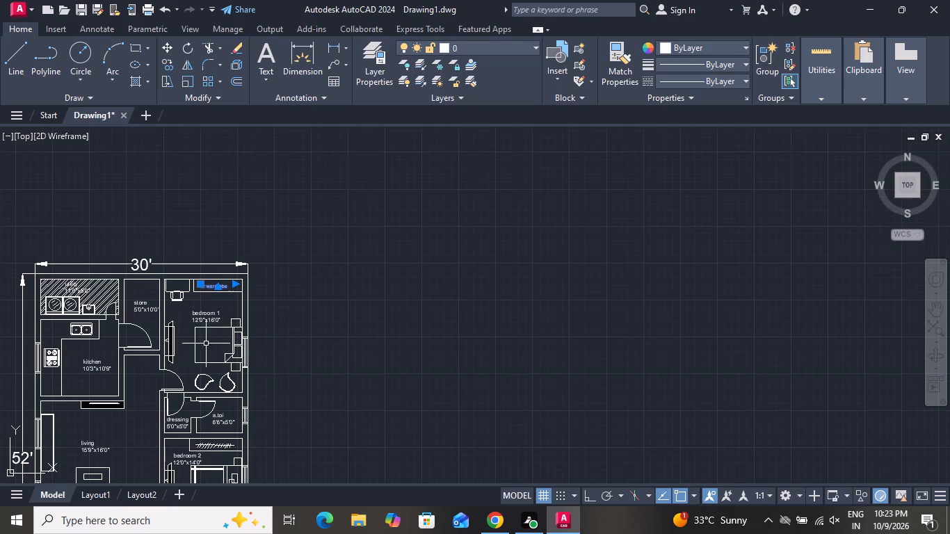
scroll(210, 341, down, 1)
scroll(210, 318, up, 5)
click(197, 266)
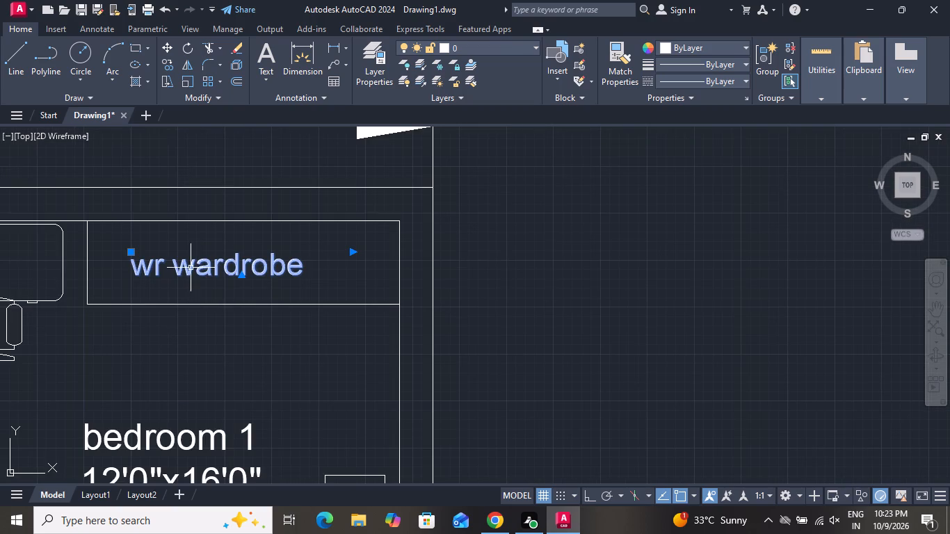
click(160, 63)
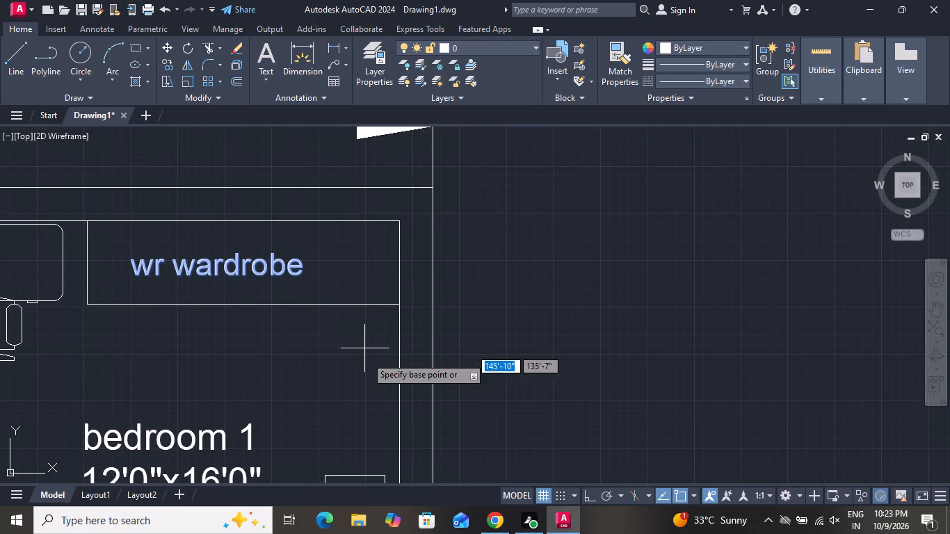
scroll(366, 362, down, 2)
click(294, 325)
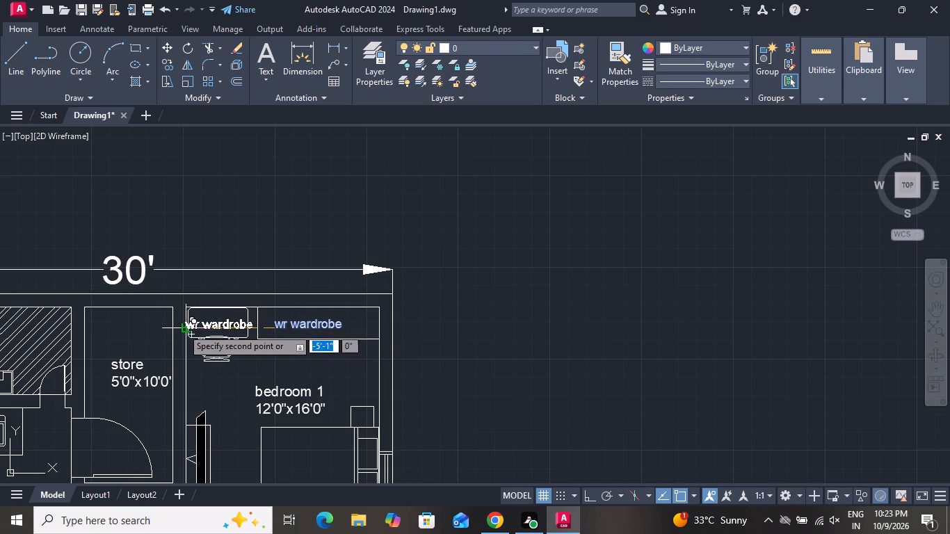
click(182, 327)
right_click(182, 327)
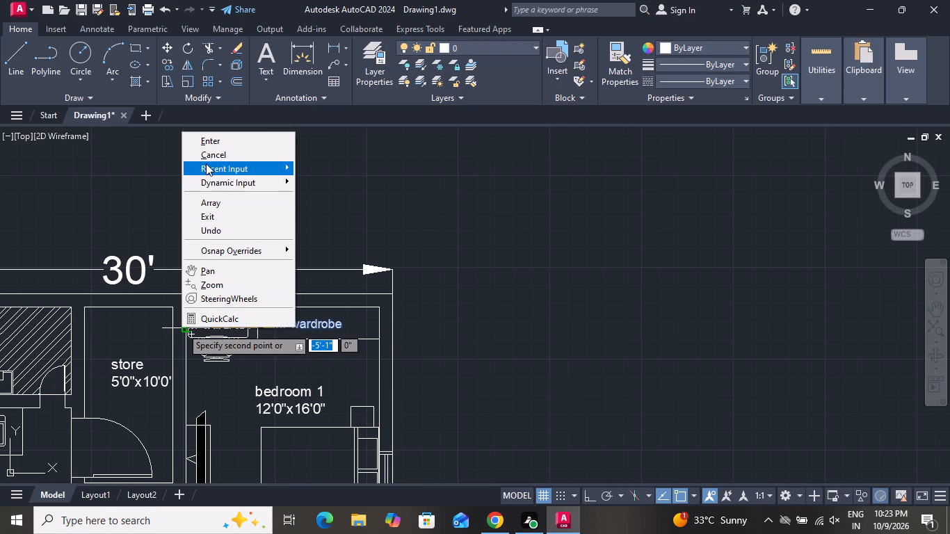
click(209, 156)
scroll(228, 320, up, 2)
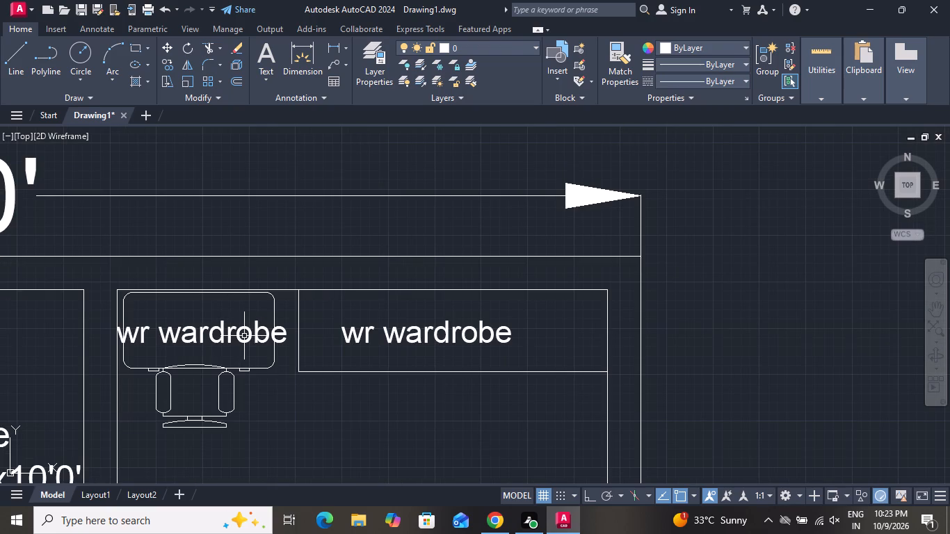
Change the copied label on the desk to read "study table".
double_click(248, 335)
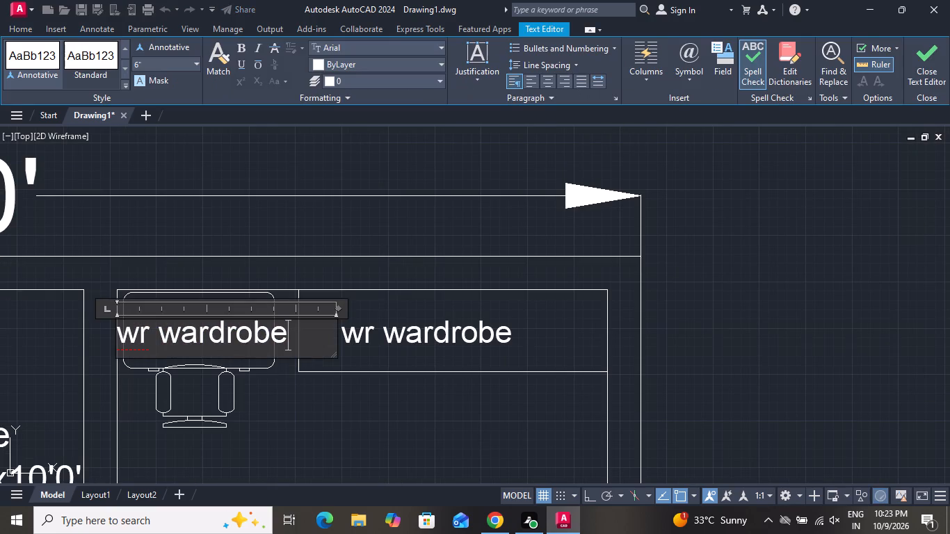
click(289, 340)
key(BackSpace)
key(BackSpace)
key(BackSpace)
key(BackSpace)
key(BackSpace)
key(BackSpace)
key(BackSpace)
key(BackSpace)
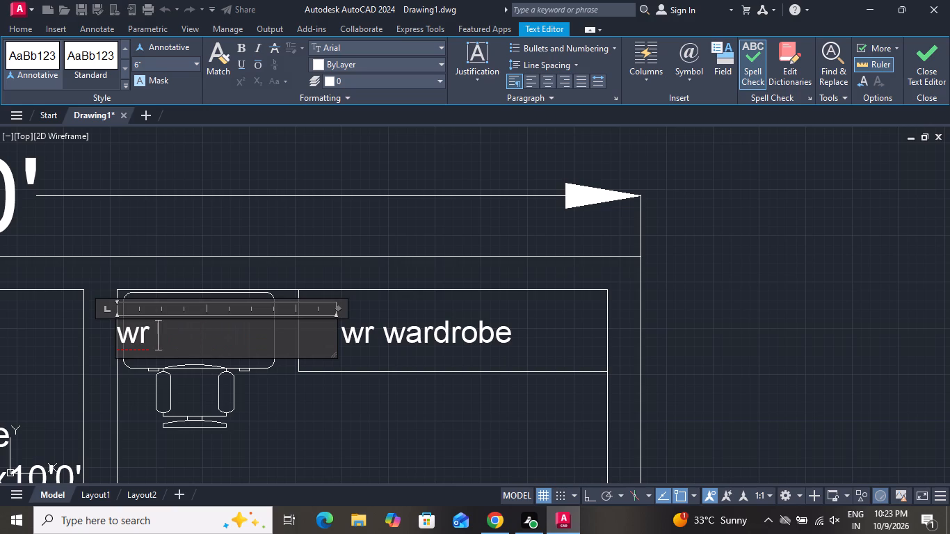
key(BackSpace)
key(BackSpace)
key(BackSpace)
key(BackSpace)
text(study)
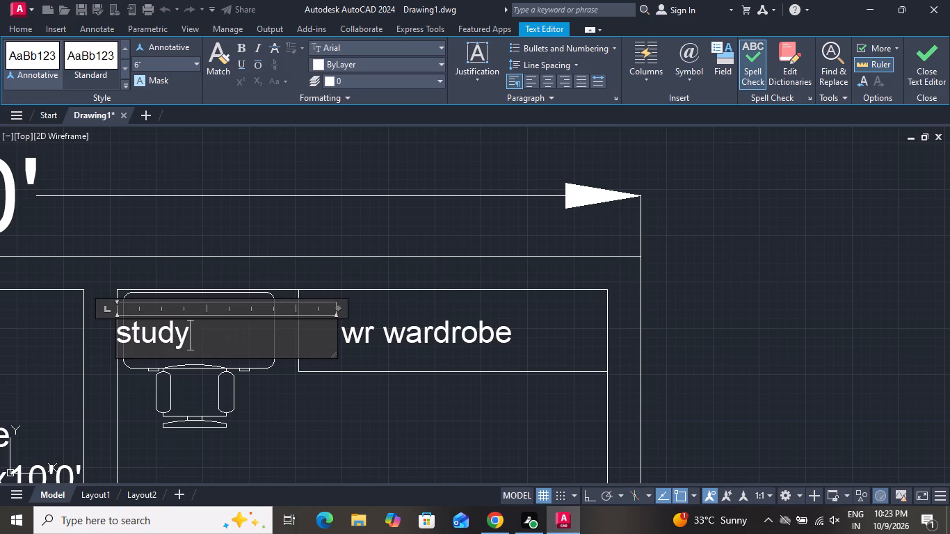
key(space)
text(table)
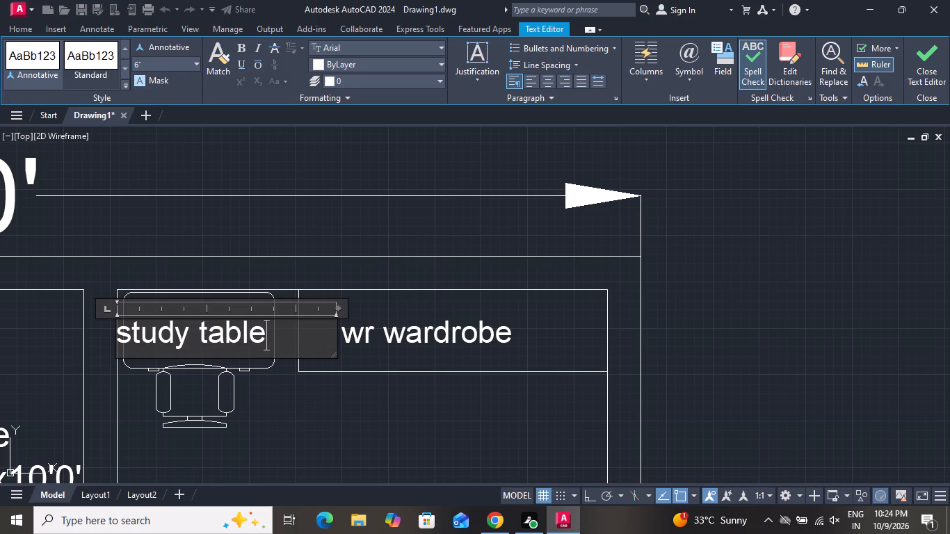
click(327, 393)
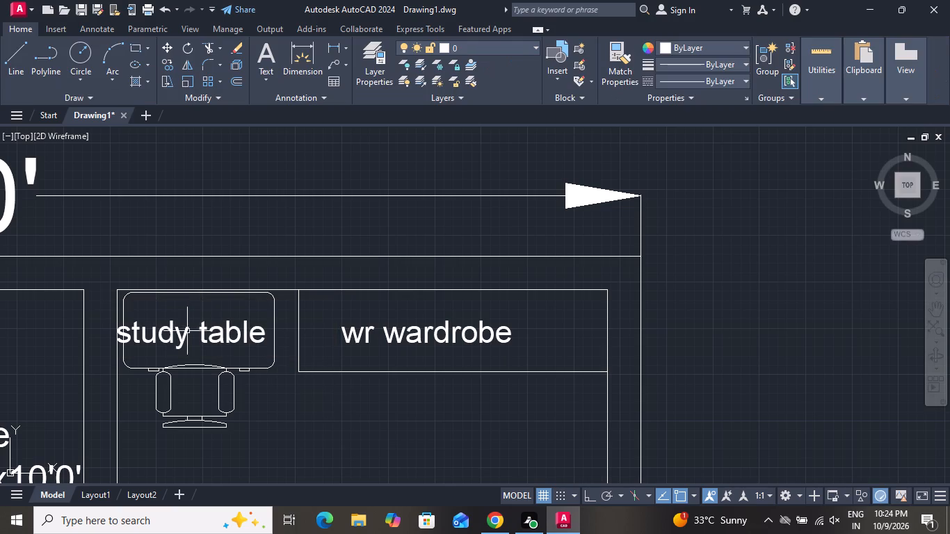
Move the "study table" label slightly so it fits within the desk outline in bedroom 1.
click(186, 331)
click(165, 45)
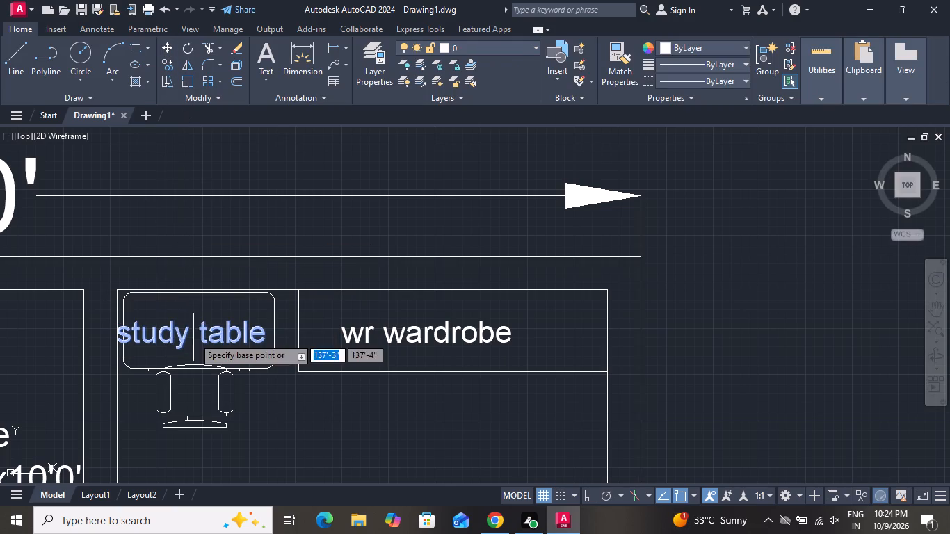
click(173, 326)
click(182, 323)
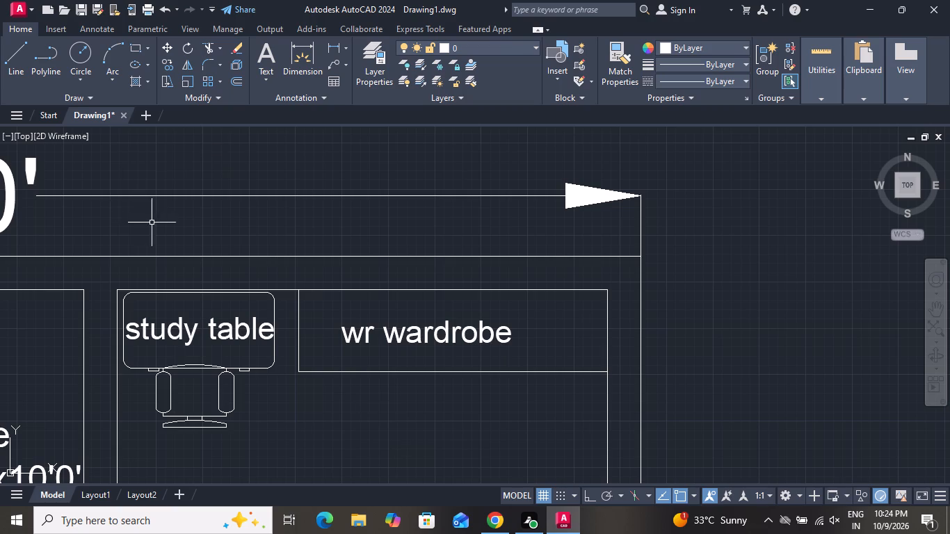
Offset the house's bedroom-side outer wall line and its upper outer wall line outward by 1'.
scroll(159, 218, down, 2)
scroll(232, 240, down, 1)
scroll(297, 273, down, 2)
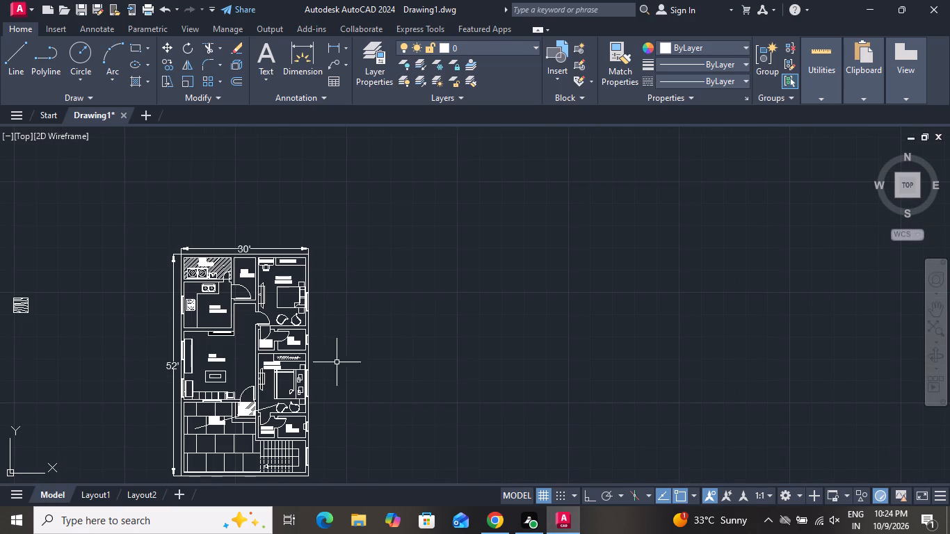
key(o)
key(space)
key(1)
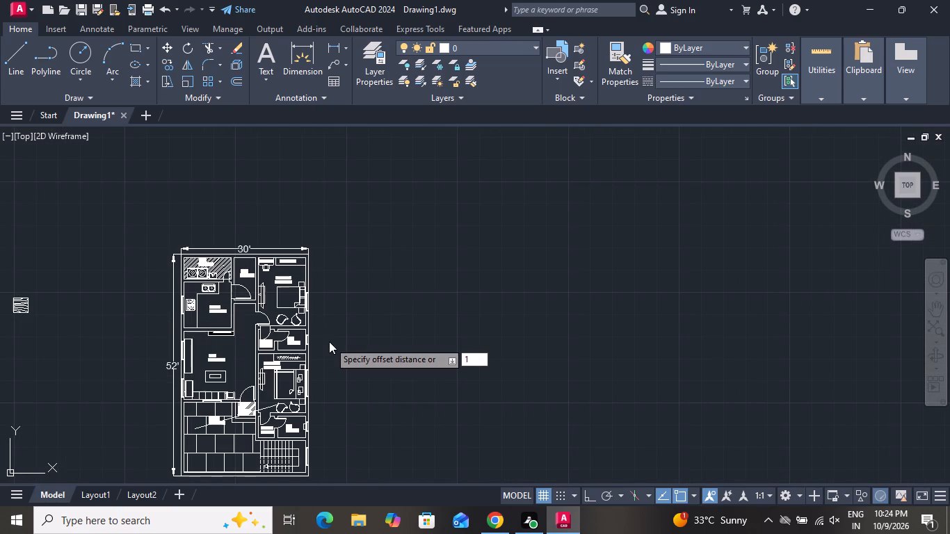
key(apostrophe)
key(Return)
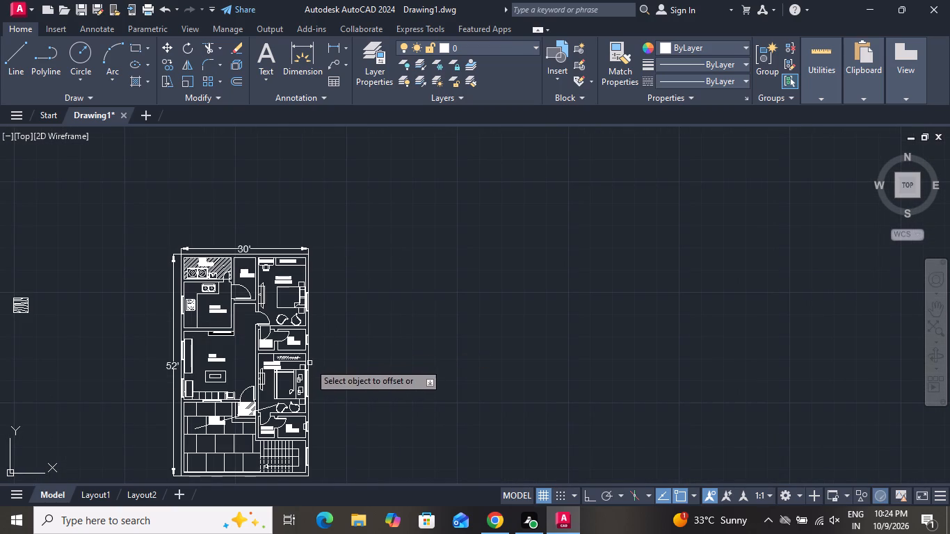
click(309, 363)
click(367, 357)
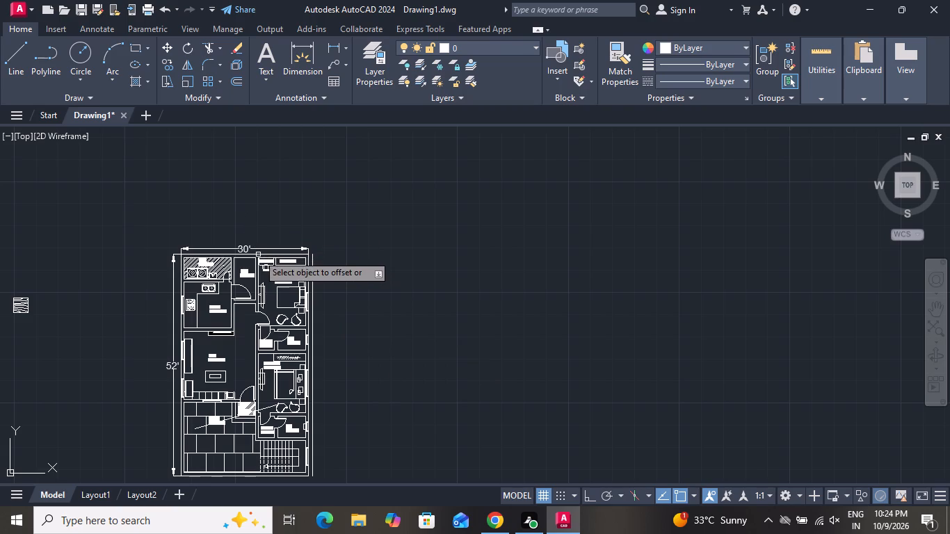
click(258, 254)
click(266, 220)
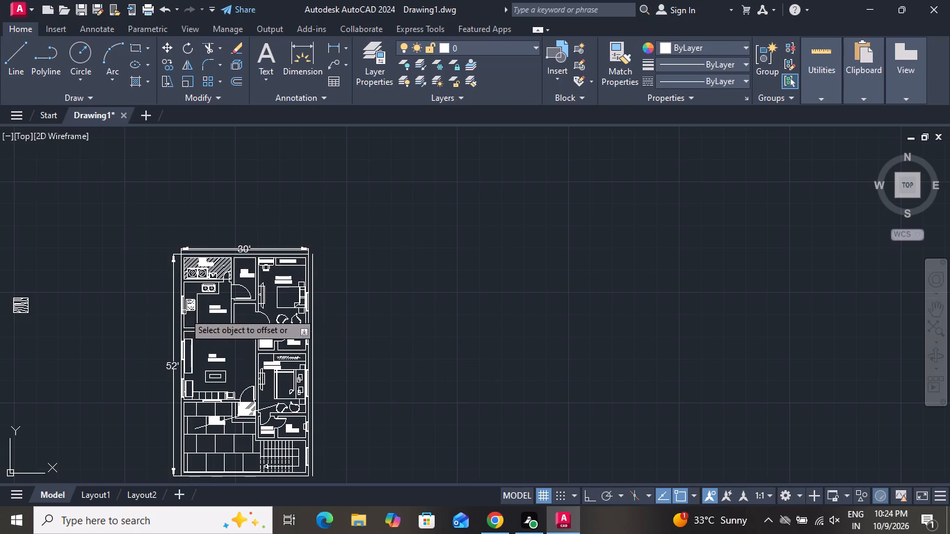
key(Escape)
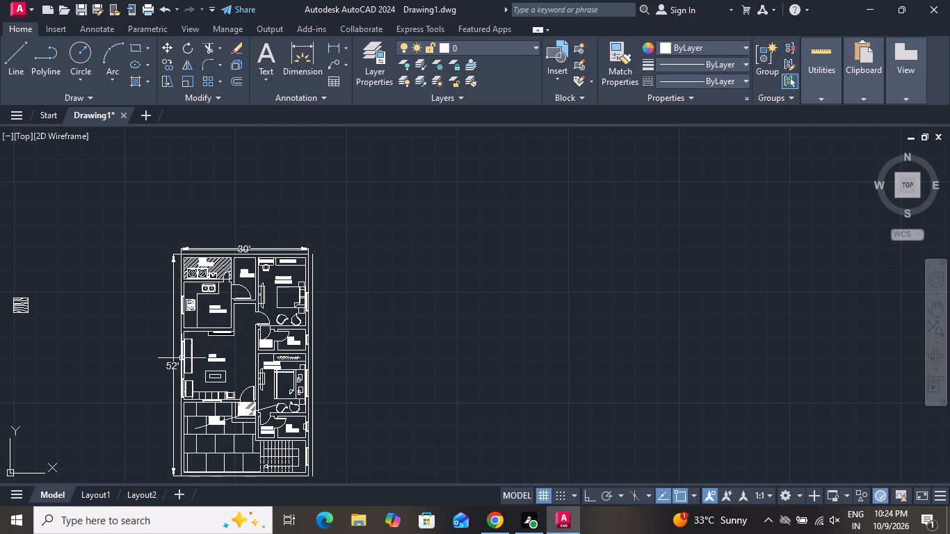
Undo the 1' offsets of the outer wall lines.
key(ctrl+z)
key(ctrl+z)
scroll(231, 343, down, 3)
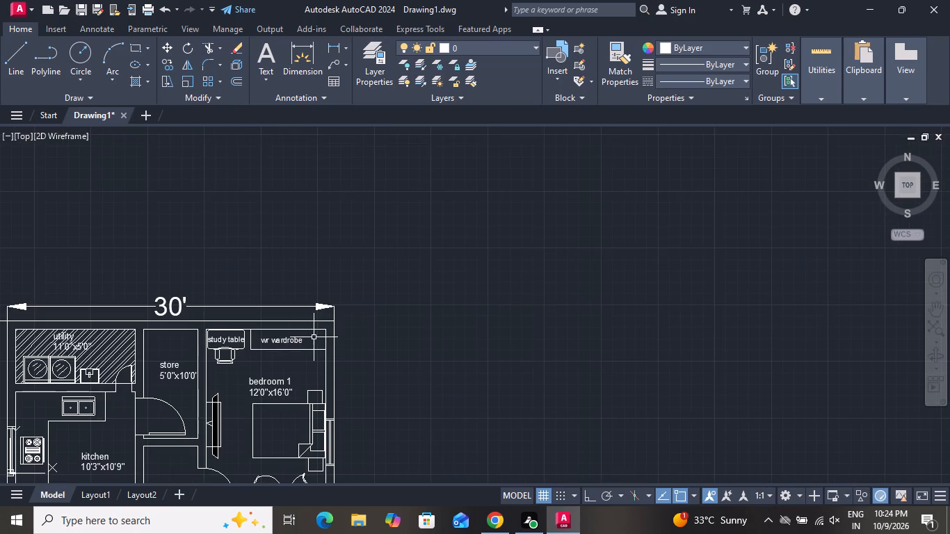
Offset the house's bedroom-side outer wall line and its upper outer wall line outward by 2'.
scroll(315, 337, up, 1)
scroll(315, 337, down, 4)
key(o)
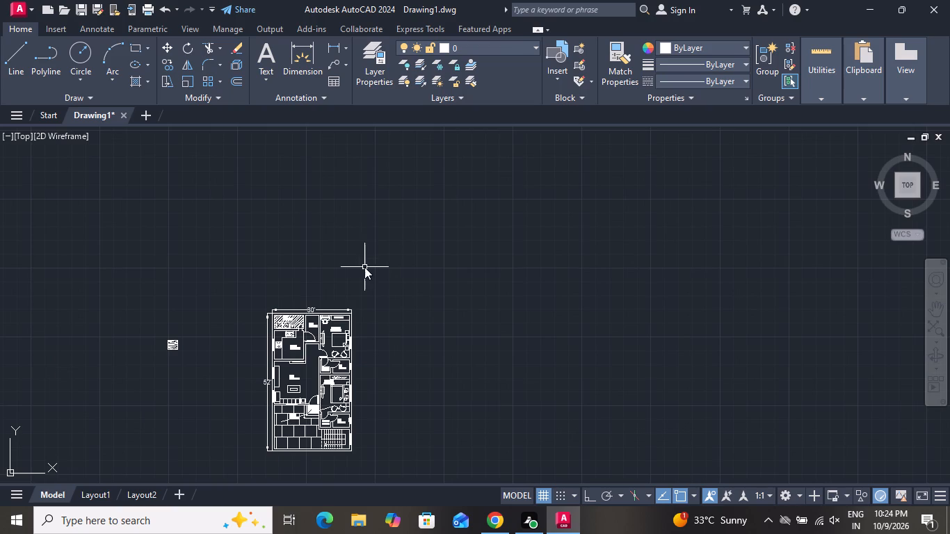
key(space)
key(2)
key(apostrophe)
key(Return)
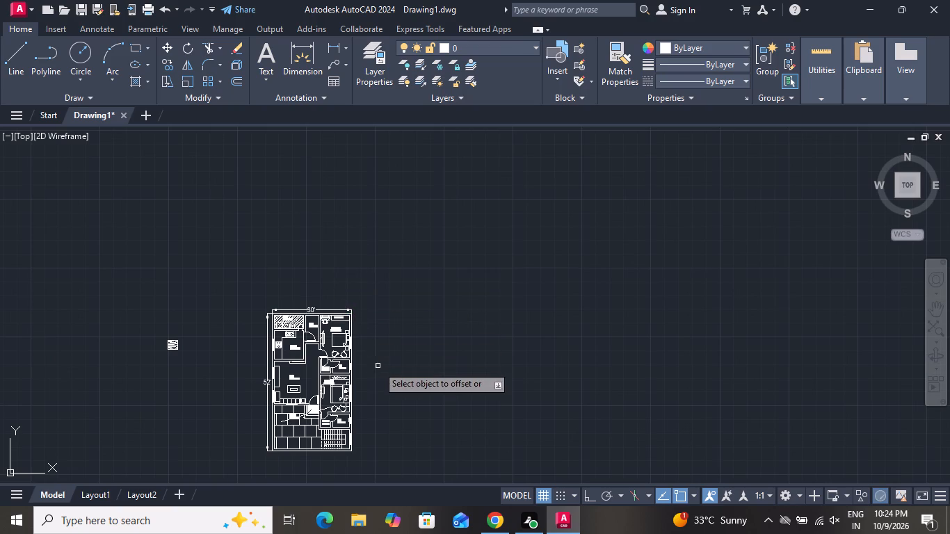
scroll(369, 382, up, 3)
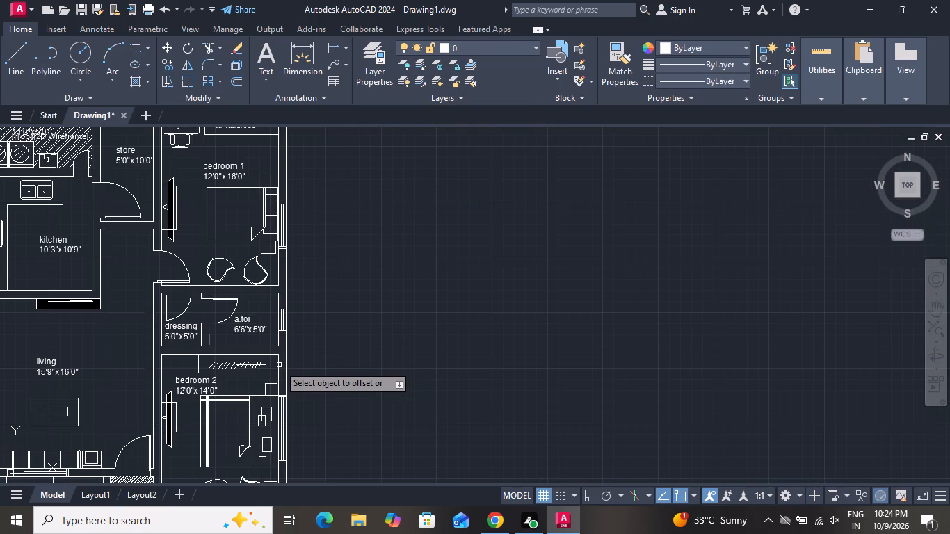
click(286, 365)
click(390, 360)
scroll(421, 336, down, 2)
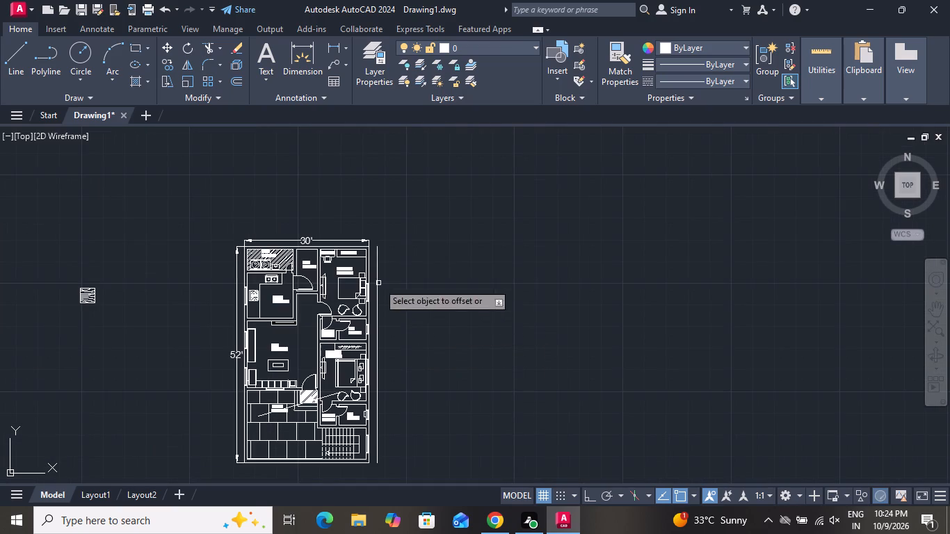
scroll(329, 238, up, 4)
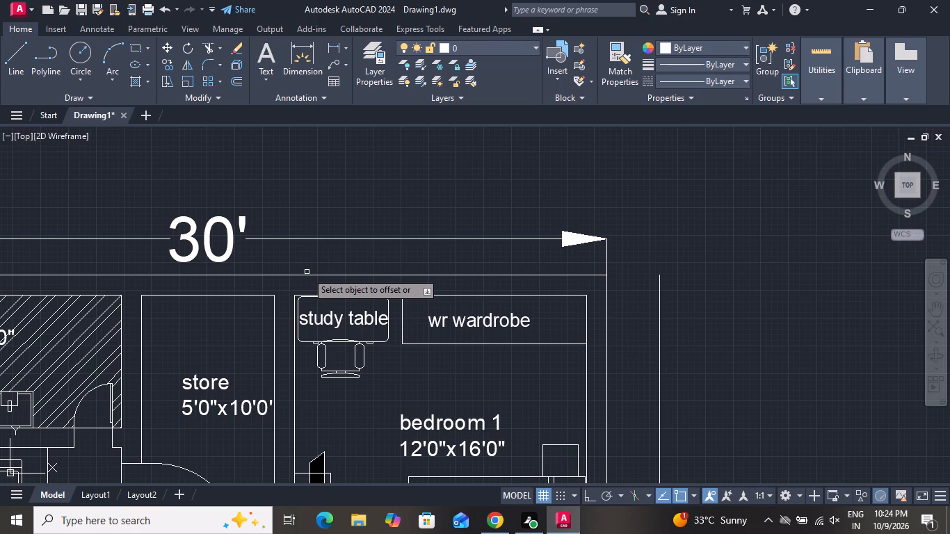
click(307, 276)
click(334, 191)
Offset the outer wall line on the kitchen, living and parking side outward by the same 2'.
scroll(433, 198, up, 1)
scroll(440, 200, down, 3)
scroll(462, 195, up, 1)
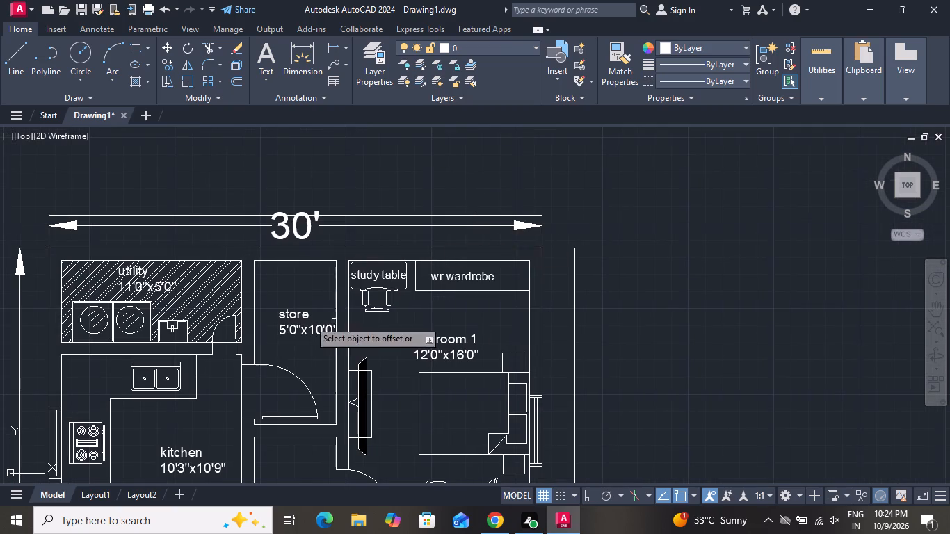
scroll(111, 318, down, 1)
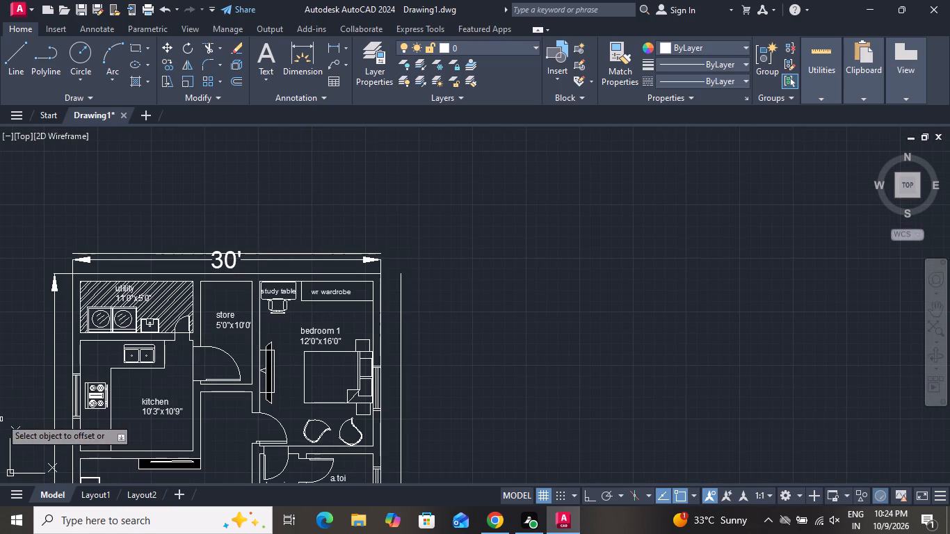
scroll(49, 410, down, 2)
scroll(124, 385, up, 1)
scroll(125, 382, down, 3)
scroll(106, 472, up, 2)
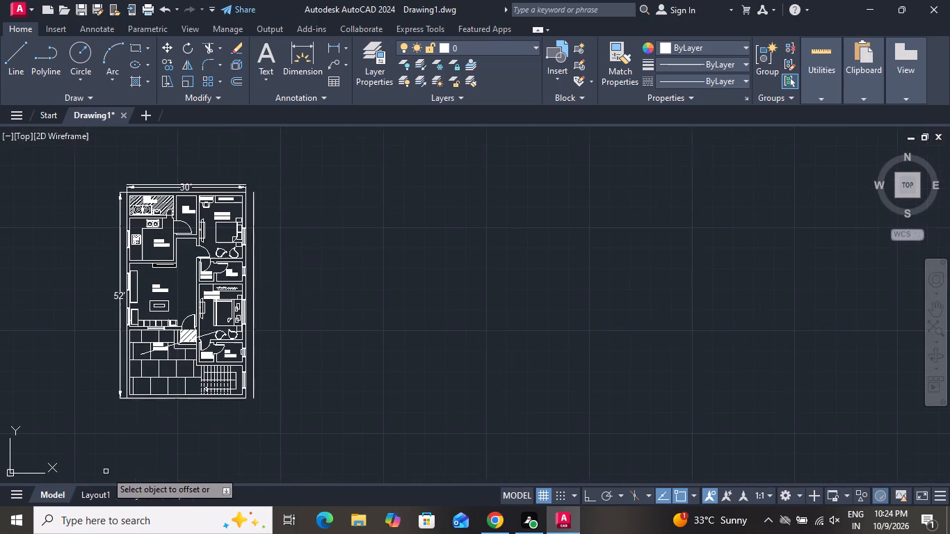
scroll(136, 327, up, 1)
scroll(136, 327, down, 1)
scroll(136, 327, up, 1)
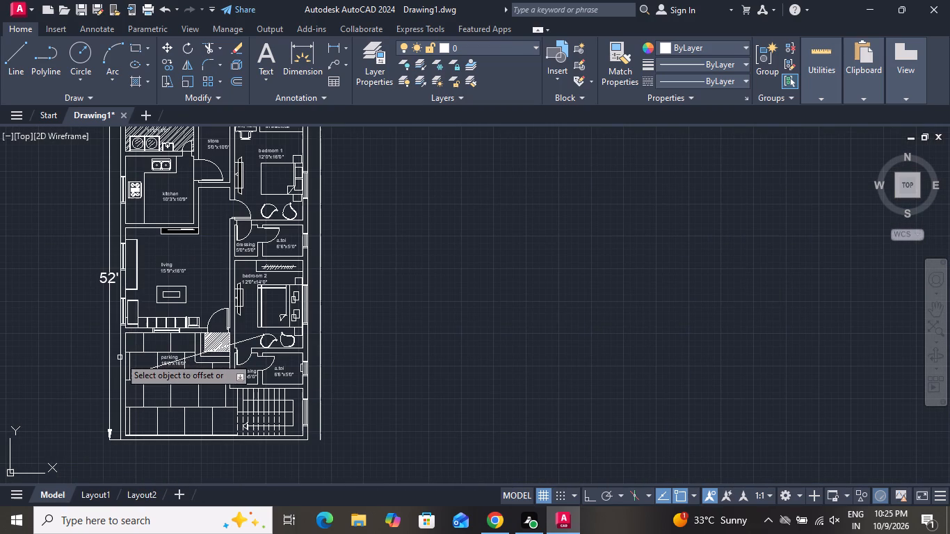
click(120, 357)
click(77, 353)
right_click(99, 361)
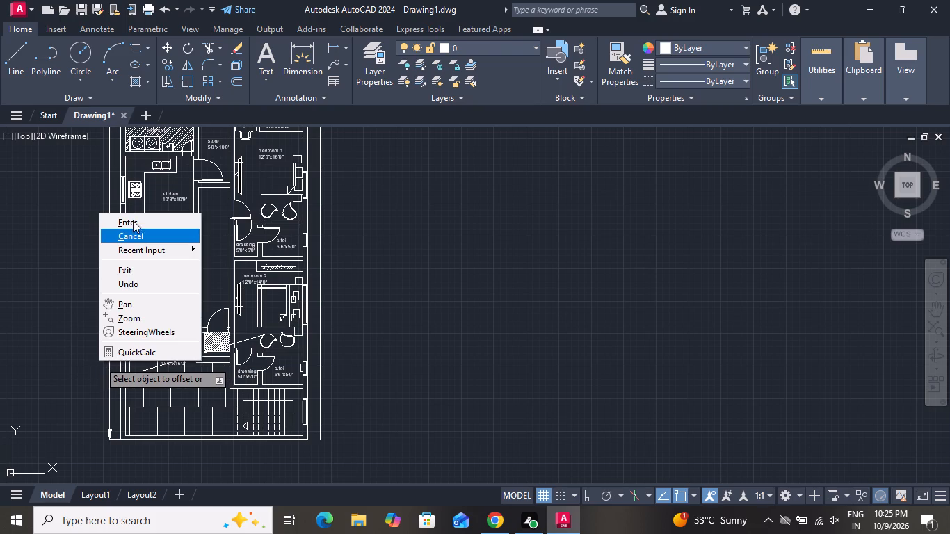
click(136, 235)
Delete the 52' overall dimension beside the living room.
scroll(99, 270, up, 2)
scroll(99, 274, down, 1)
scroll(99, 274, up, 1)
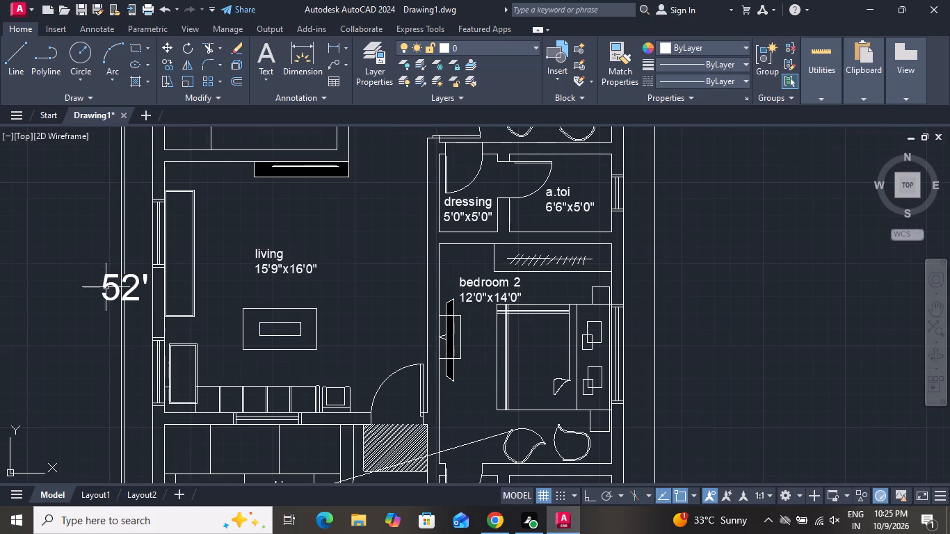
click(106, 287)
key(Delete)
Offset the bedroom-side and living-side boundary lines outward by 2".
scroll(120, 289, down, 2)
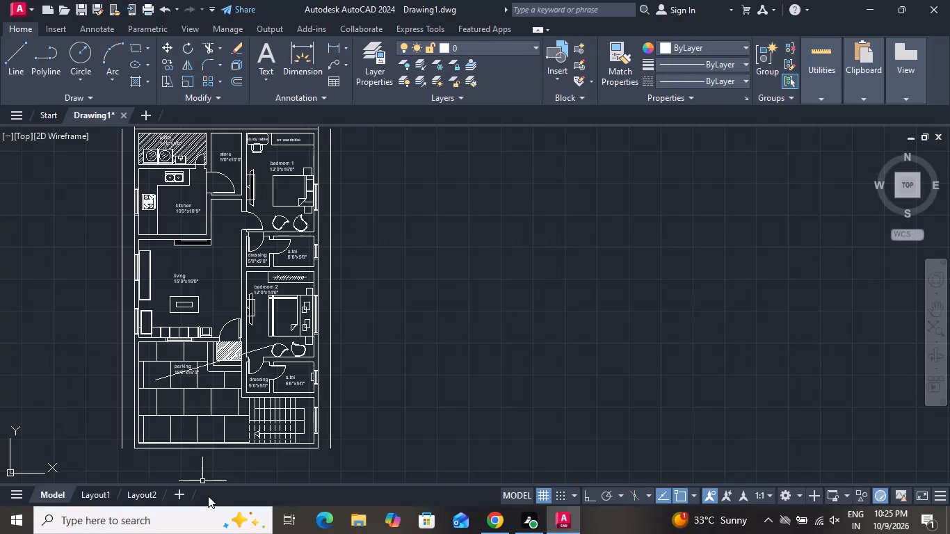
text(o)
key(space)
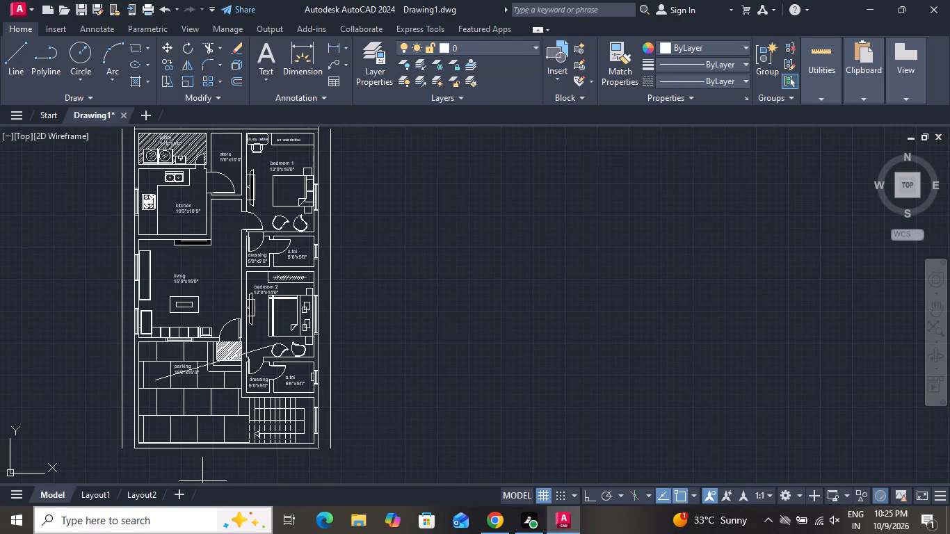
text(2")
key(Return)
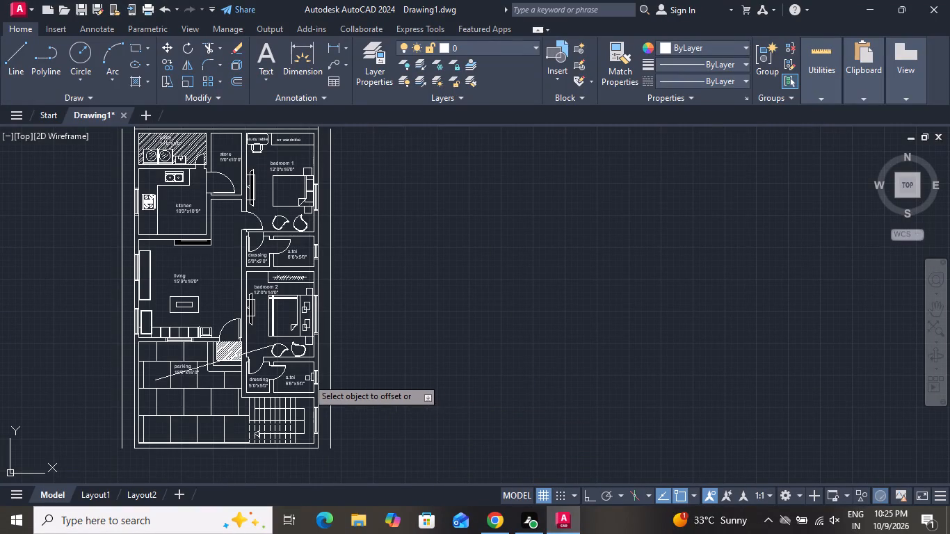
click(332, 383)
click(356, 378)
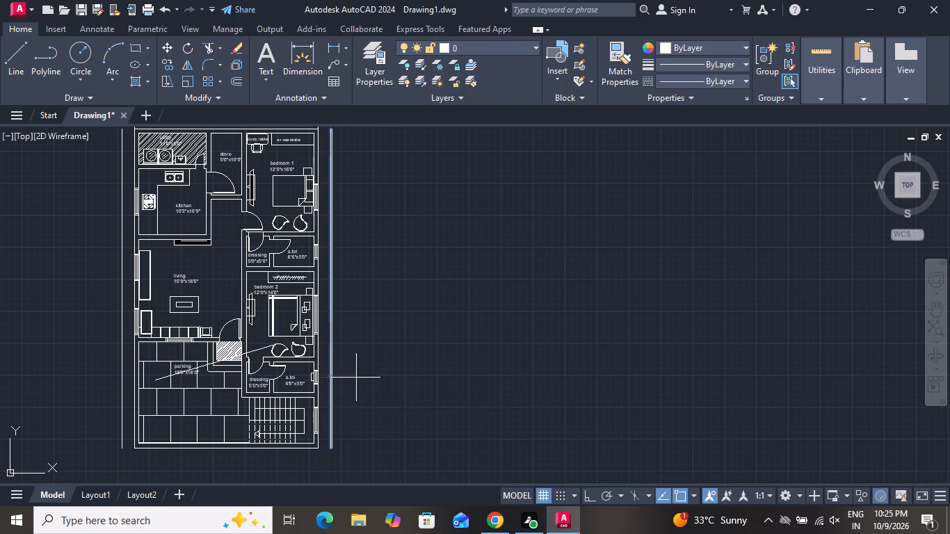
click(120, 350)
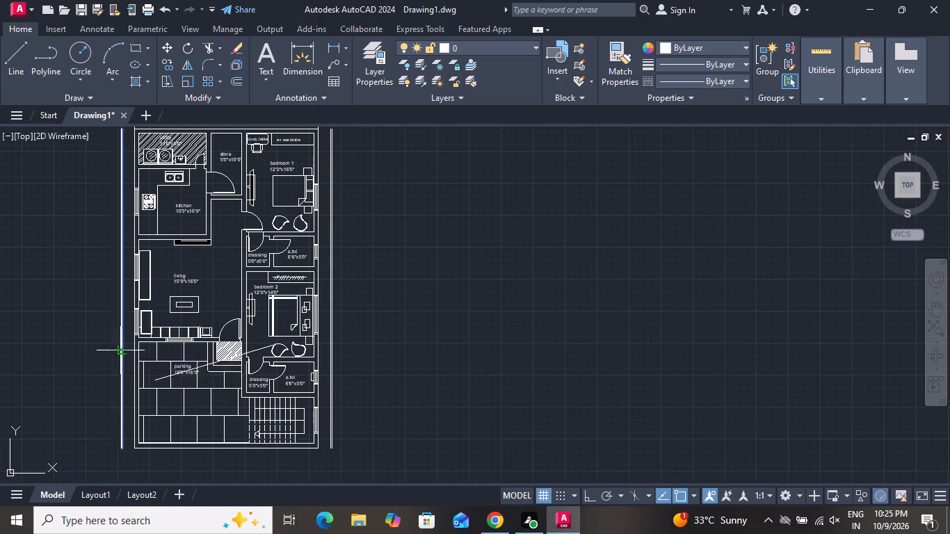
click(66, 326)
Offset the upper boundary line near the 30' dimension outward by the same 2".
scroll(206, 412, down, 1)
scroll(196, 202, up, 2)
scroll(254, 269, up, 1)
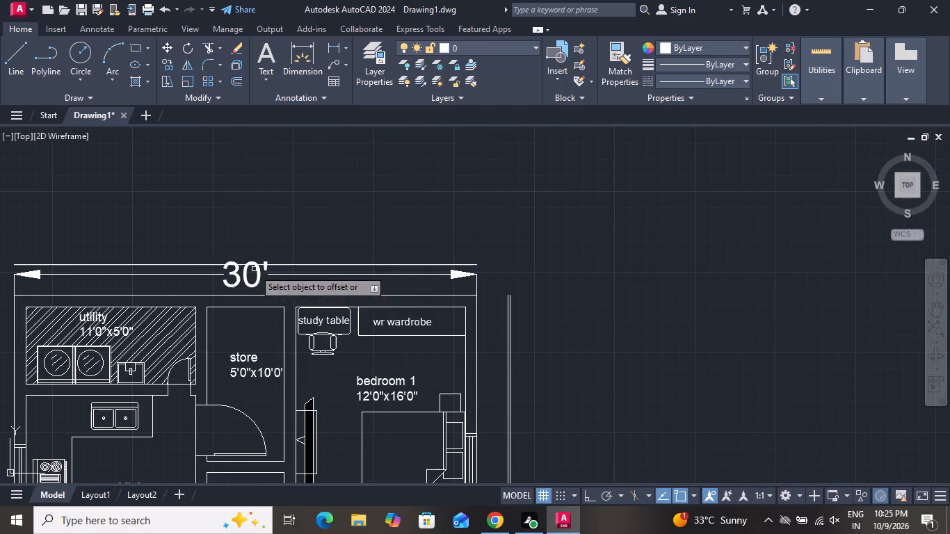
scroll(340, 275, up, 2)
click(354, 250)
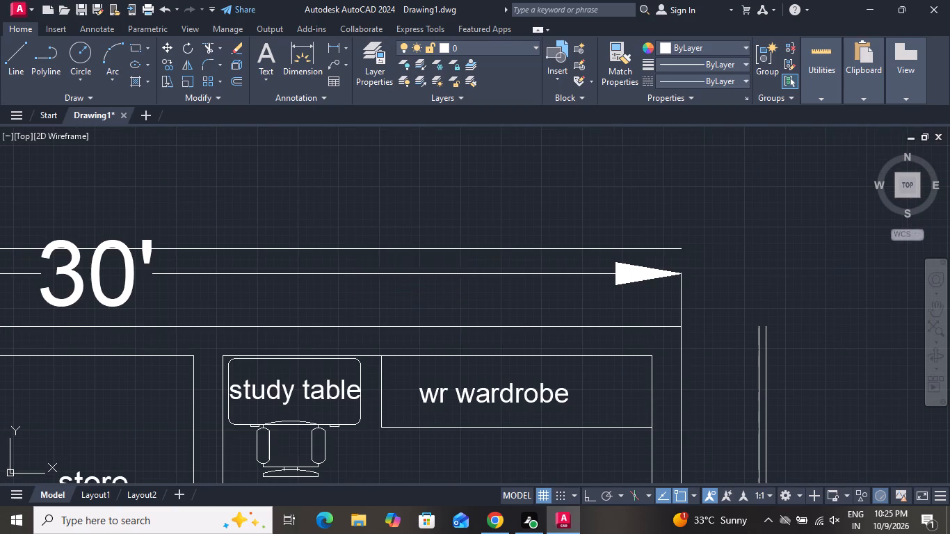
click(357, 234)
right_click(367, 222)
click(398, 243)
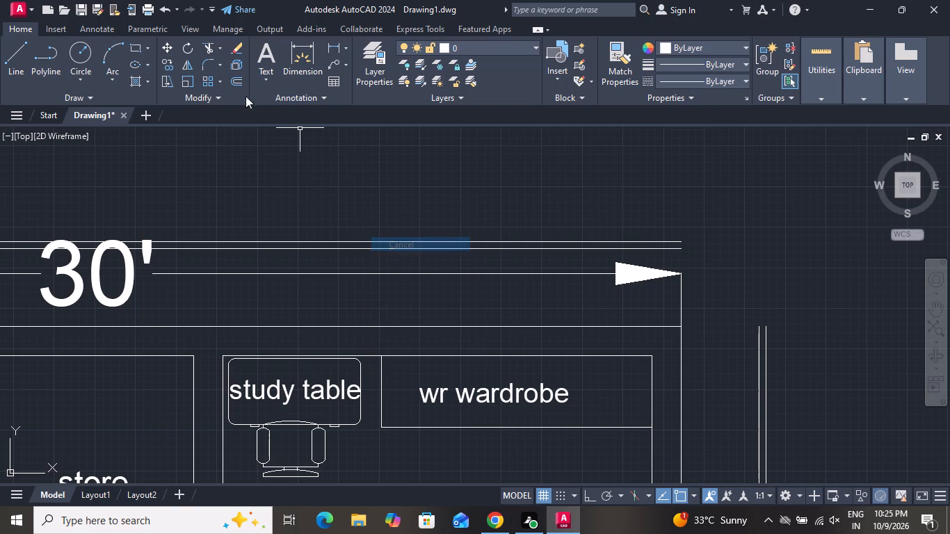
Fillet the inner and outer boundary line pairs into sharp corners outside bedroom 1's wardrobe.
click(202, 64)
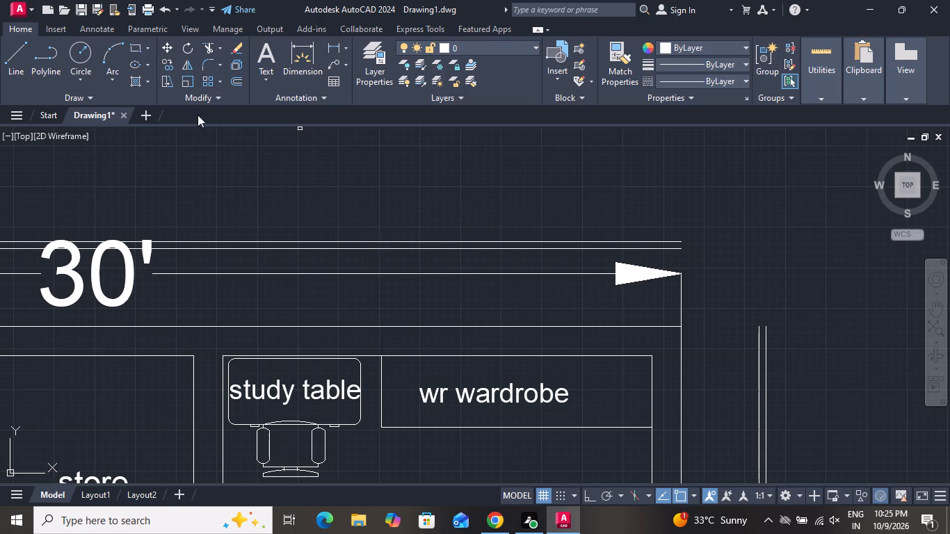
click(674, 251)
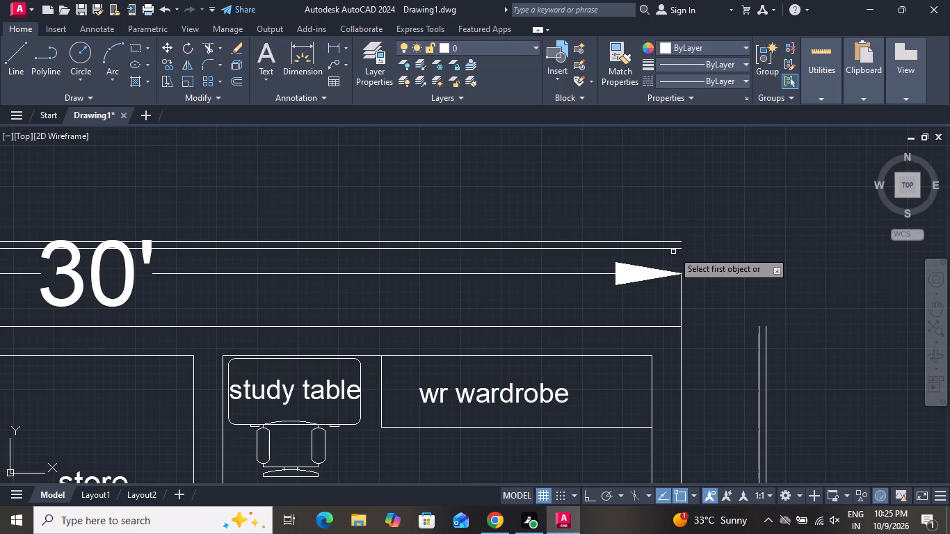
click(673, 250)
click(758, 336)
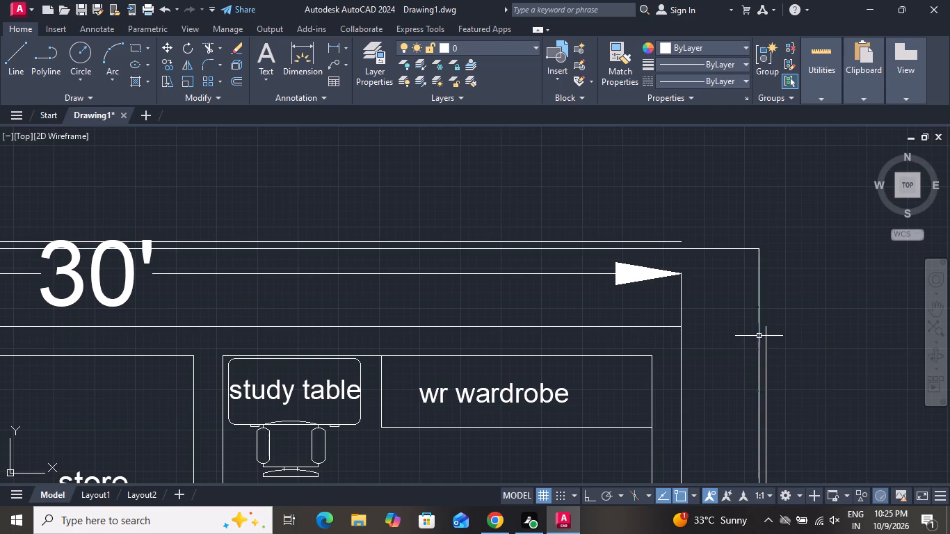
click(207, 65)
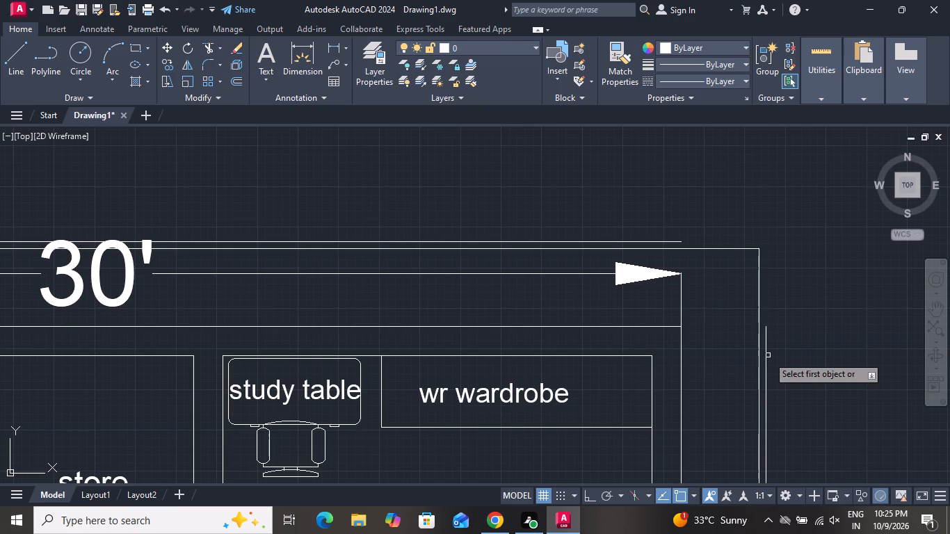
click(681, 243)
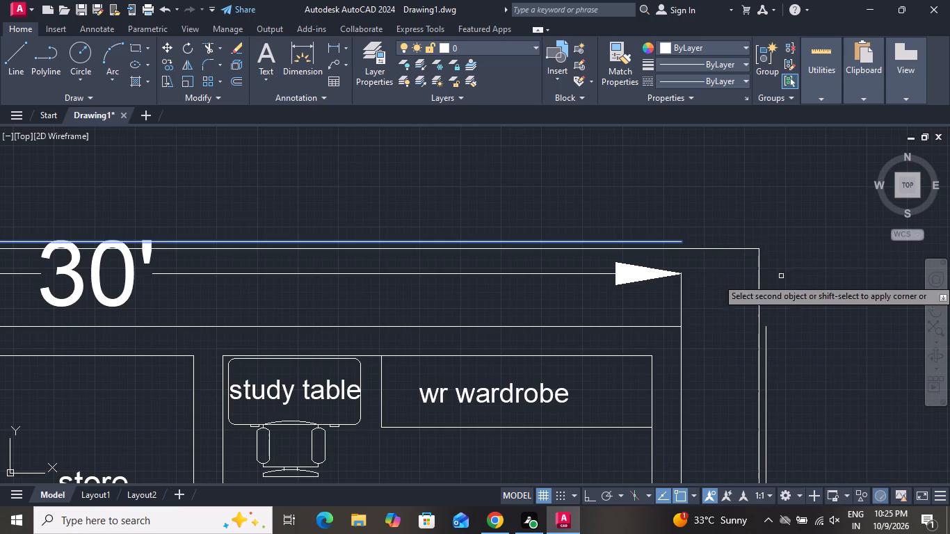
click(766, 346)
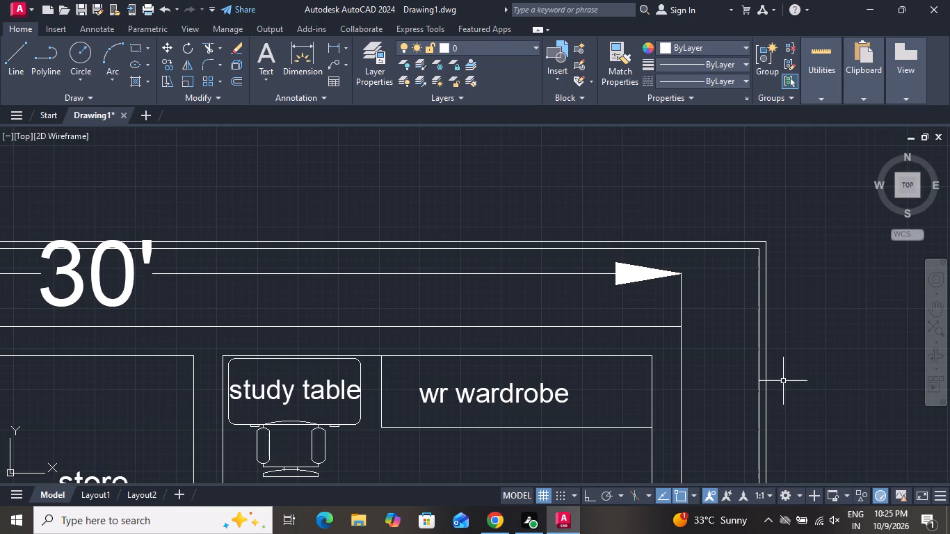
Fillet the inner upper boundary line with the inner kitchen-side boundary line into a sharp corner outside the utility.
scroll(430, 267, down, 1)
scroll(559, 250, up, 1)
scroll(561, 251, down, 1)
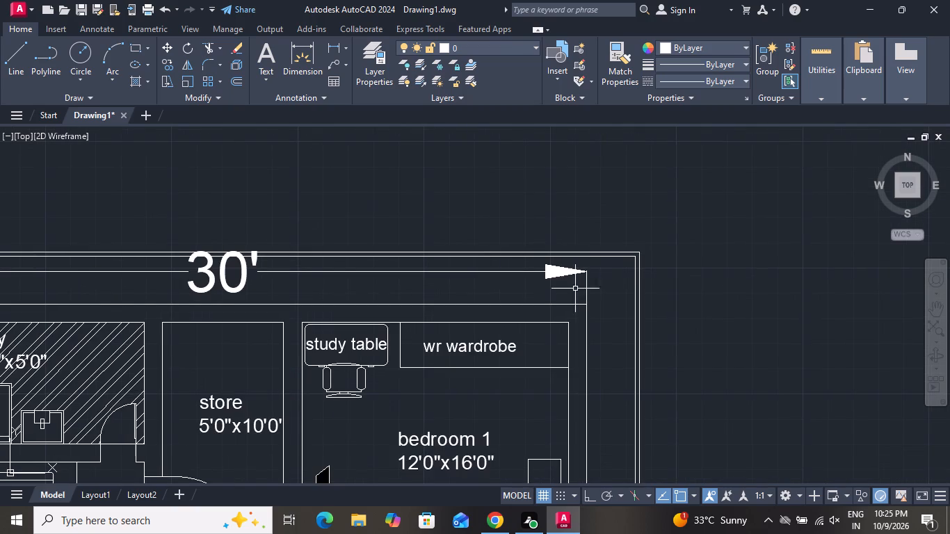
scroll(472, 248, down, 1)
scroll(565, 314, down, 2)
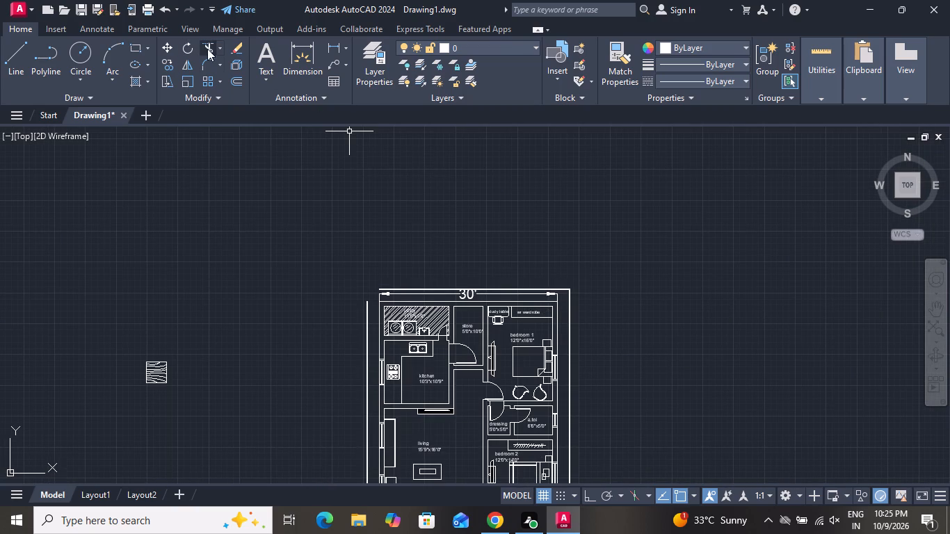
click(204, 61)
scroll(357, 301, down, 1)
scroll(357, 301, up, 2)
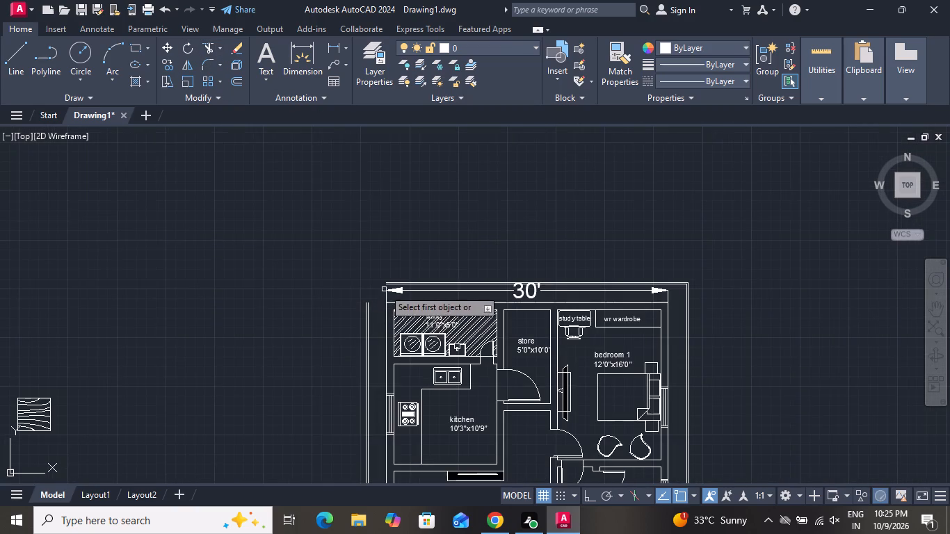
scroll(388, 289, up, 1)
scroll(388, 289, down, 1)
scroll(388, 289, up, 5)
click(382, 257)
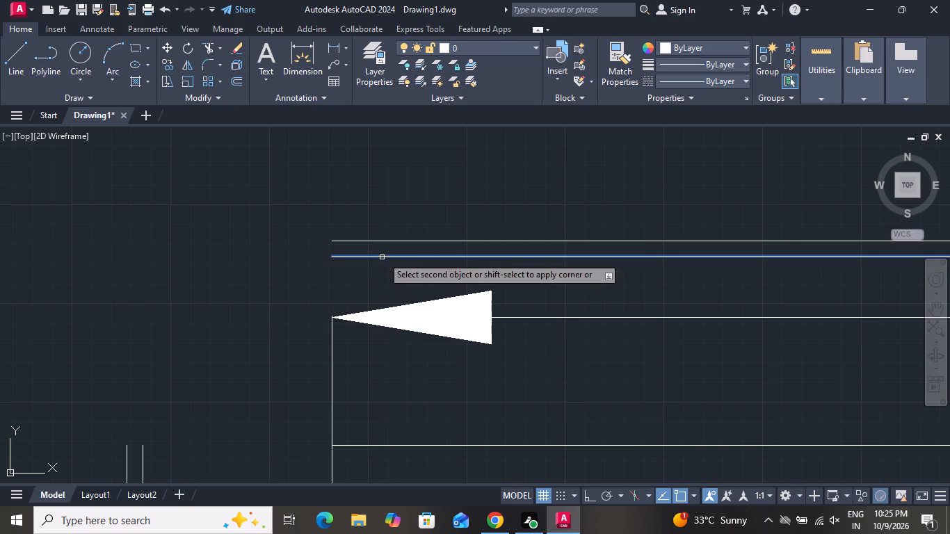
scroll(330, 311, down, 1)
scroll(328, 317, up, 1)
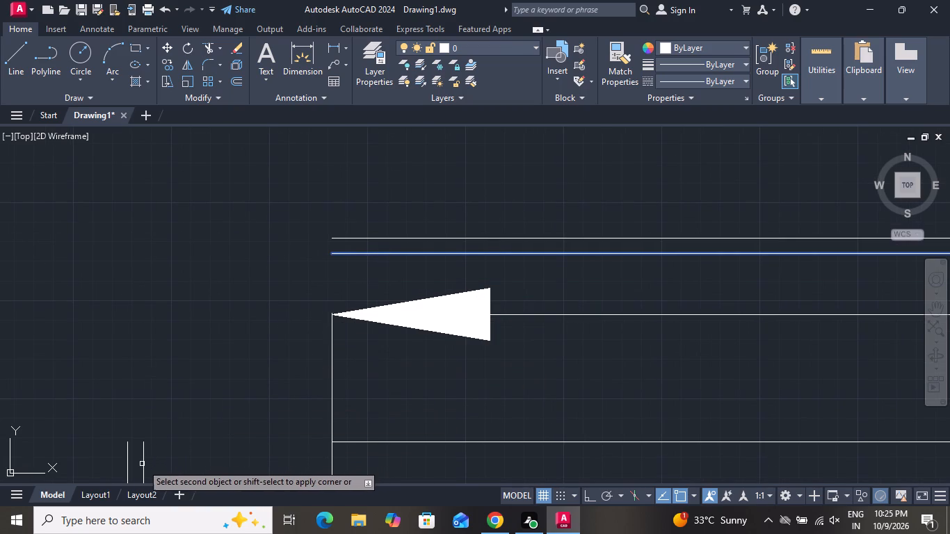
click(142, 464)
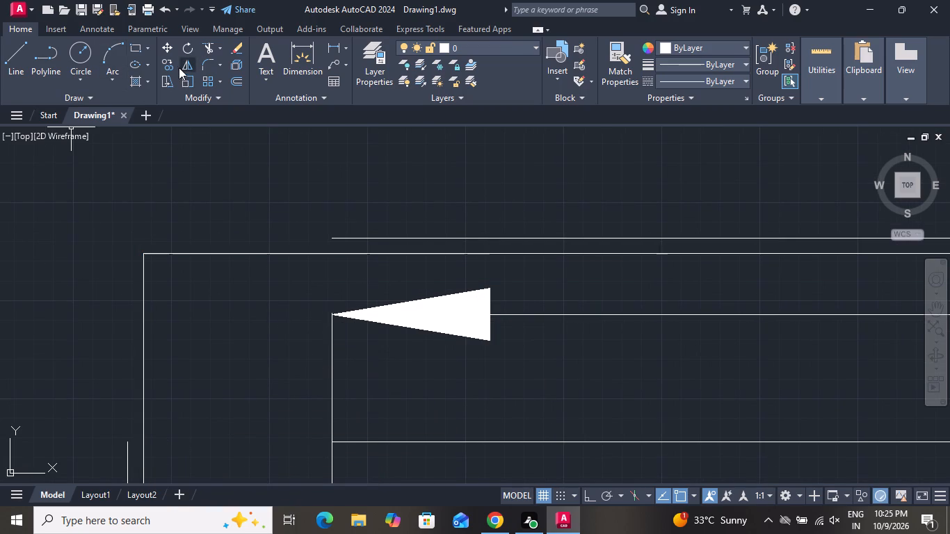
Fillet the outer kitchen-side boundary line with the outer upper boundary line into a sharp corner outside the utility.
click(203, 64)
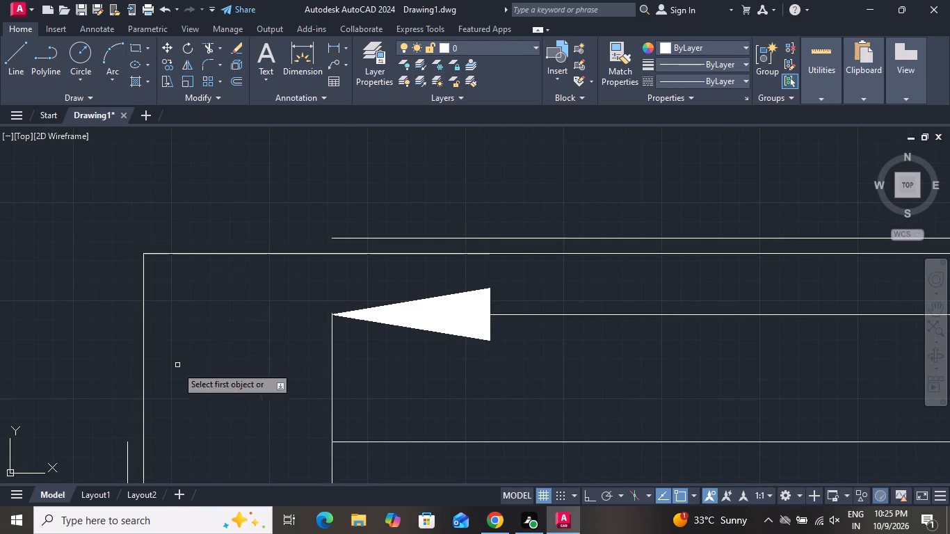
click(127, 462)
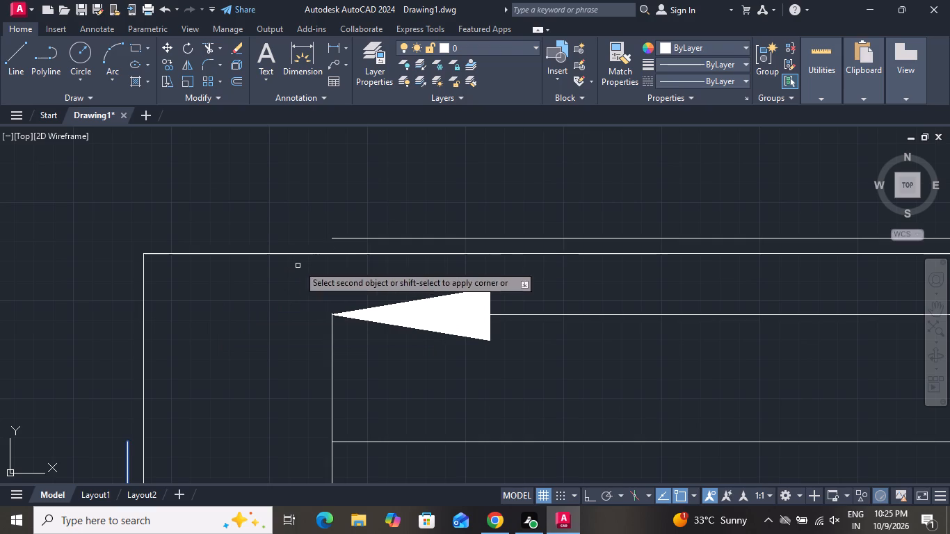
click(341, 234)
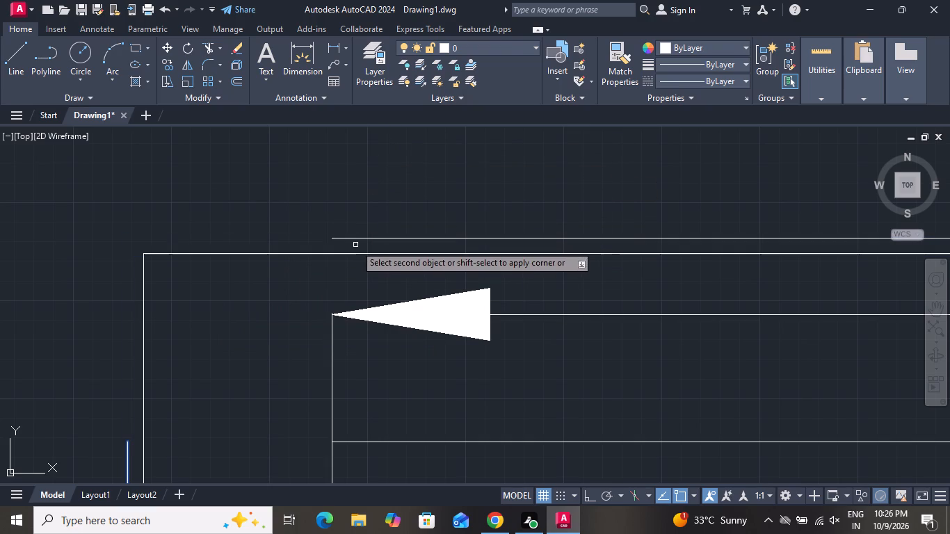
click(357, 236)
click(355, 238)
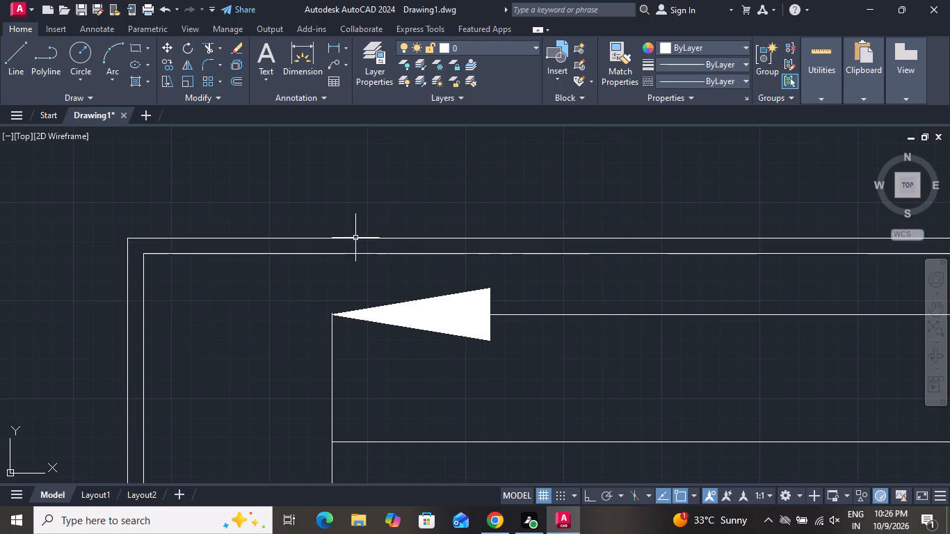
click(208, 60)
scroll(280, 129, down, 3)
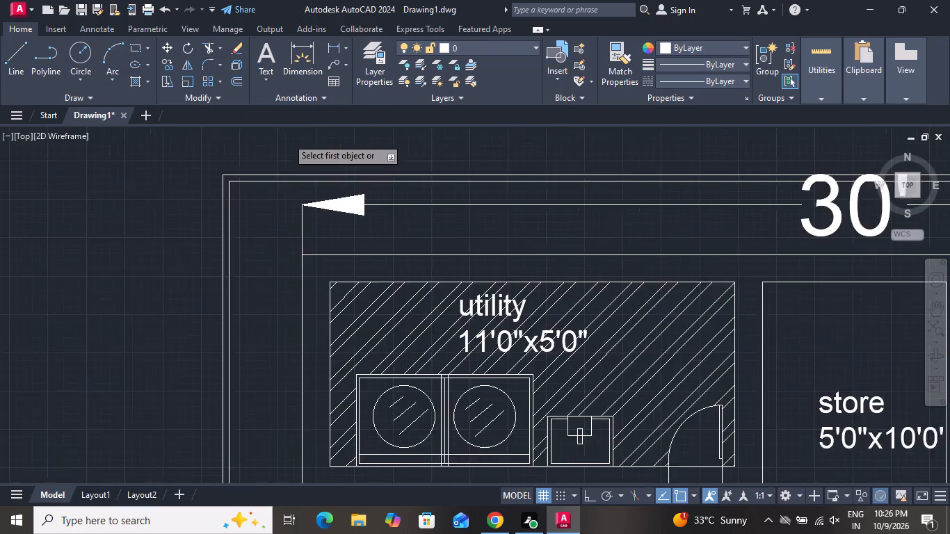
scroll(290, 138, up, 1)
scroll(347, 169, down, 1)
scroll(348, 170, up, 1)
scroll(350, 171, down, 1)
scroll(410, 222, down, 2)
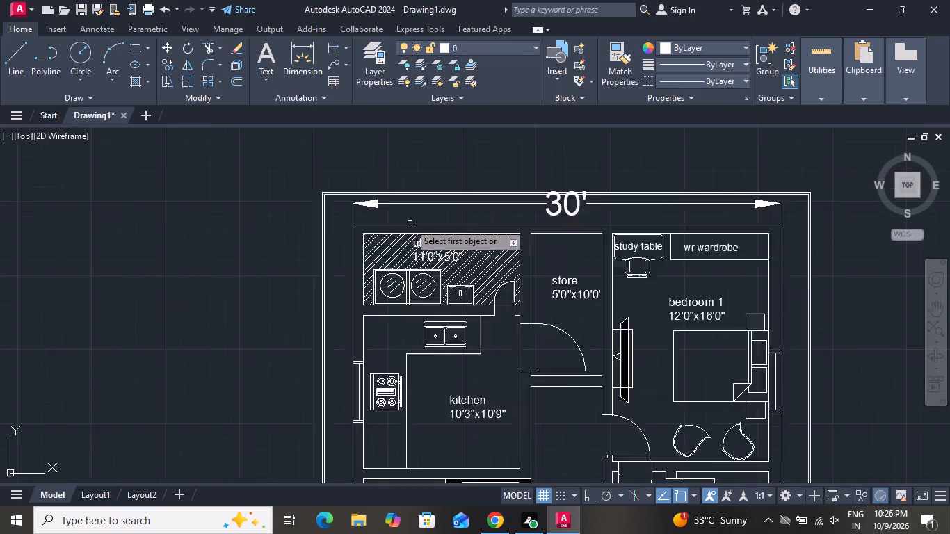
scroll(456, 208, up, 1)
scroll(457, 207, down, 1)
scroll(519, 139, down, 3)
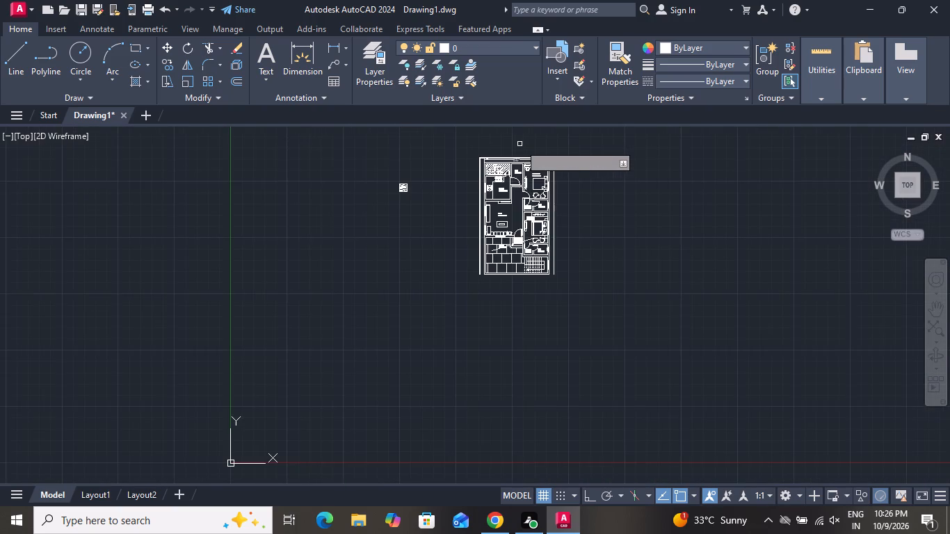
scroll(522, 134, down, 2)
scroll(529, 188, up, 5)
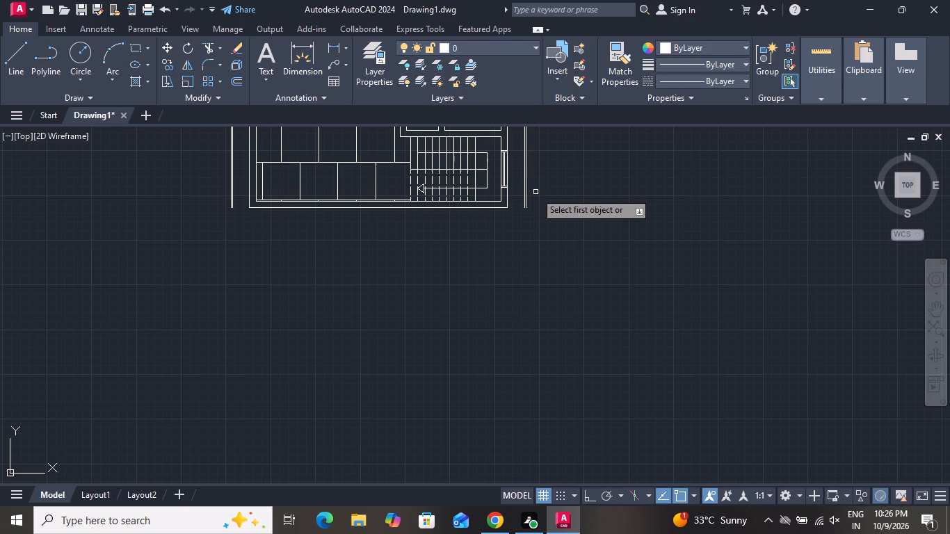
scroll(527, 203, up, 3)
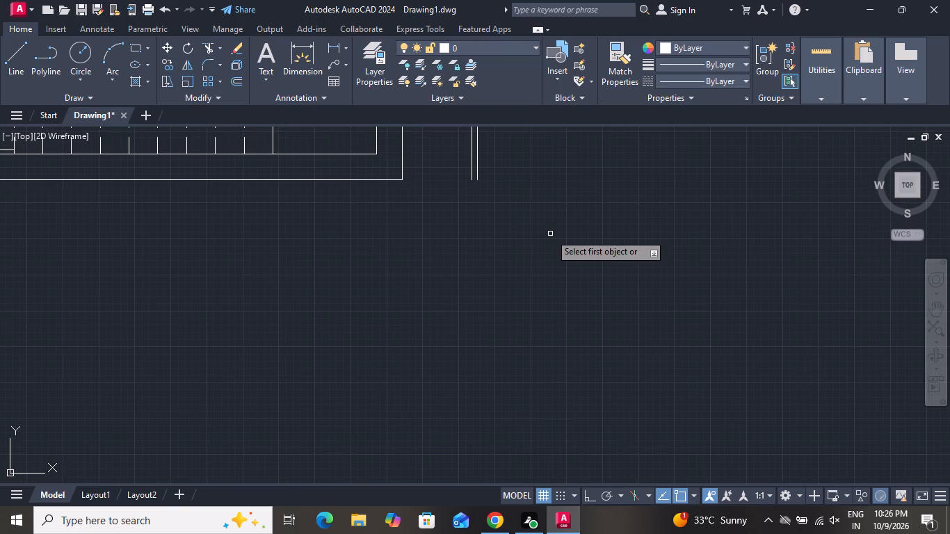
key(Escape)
Extend the two lower wall lines below the staircase to the inner and outer boundary lines on the bedroom side.
key(e)
key(x)
key(space)
key(space)
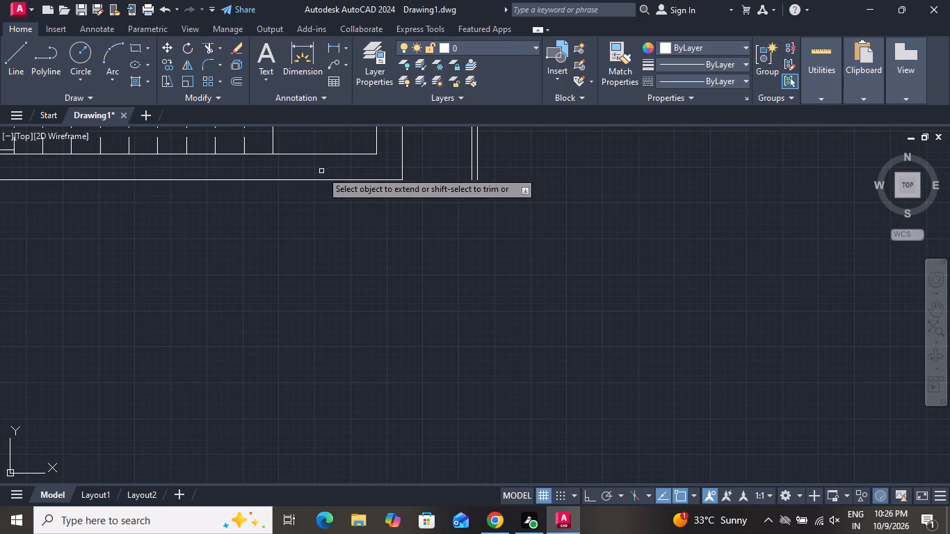
click(348, 155)
click(386, 152)
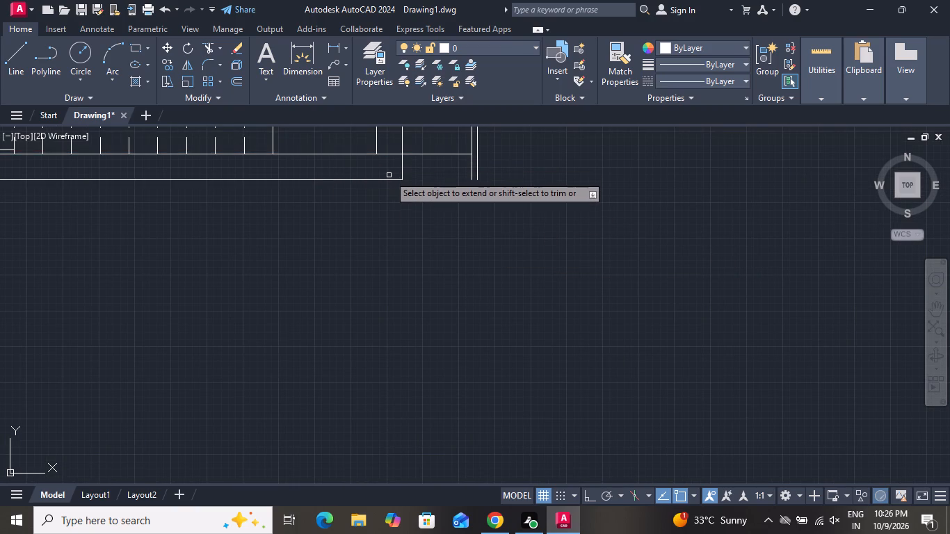
click(390, 179)
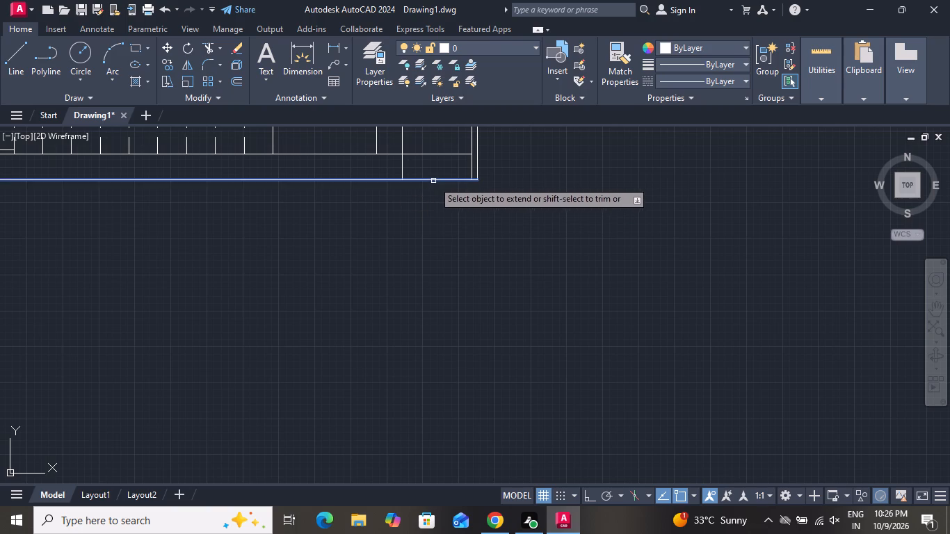
click(435, 180)
Extend the same two lower lines below the parking to the inner and outer kitchen-side boundary lines.
scroll(467, 256, down, 1)
scroll(467, 257, up, 1)
scroll(481, 277, down, 4)
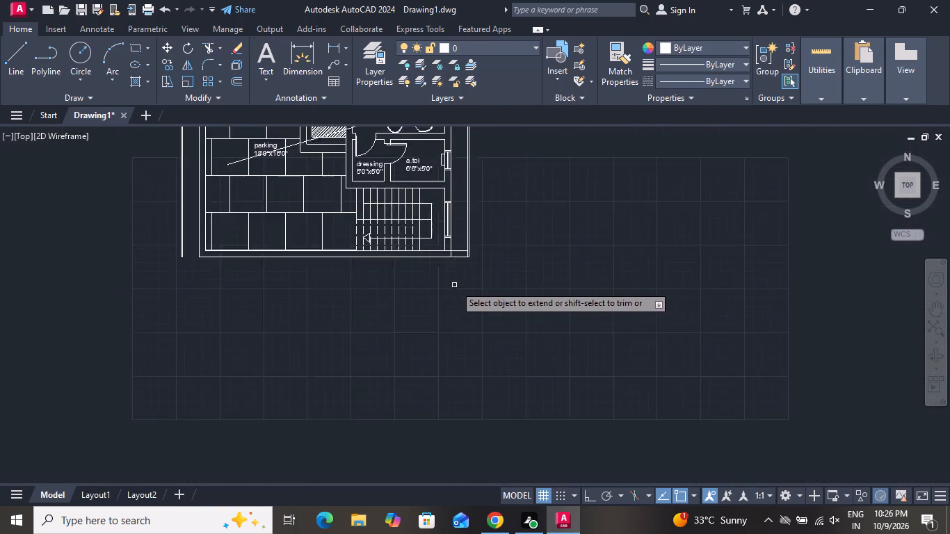
scroll(373, 311, down, 1)
scroll(308, 261, up, 4)
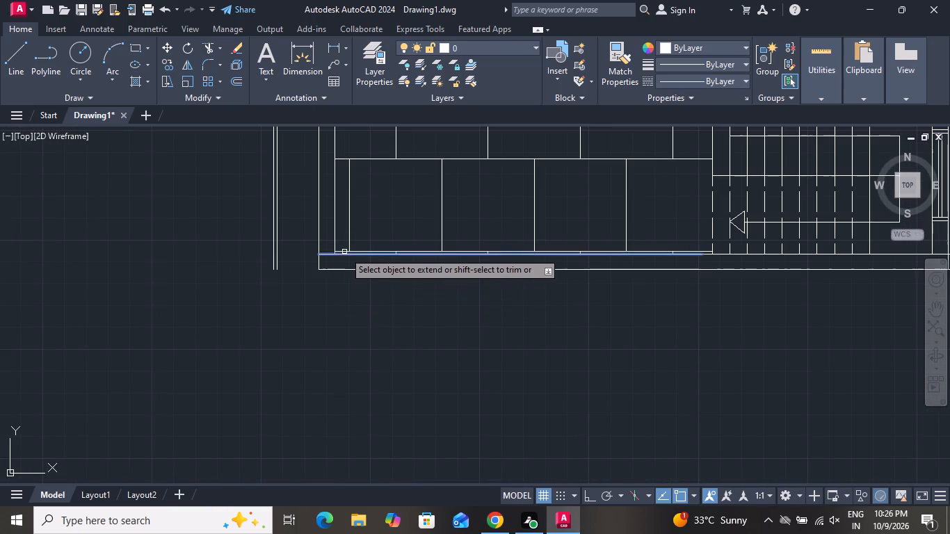
click(341, 254)
click(327, 254)
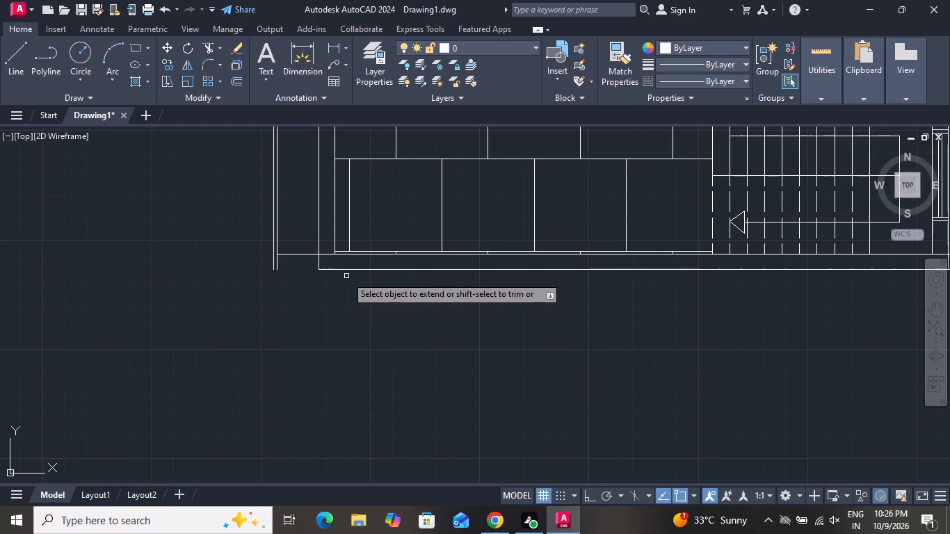
click(345, 269)
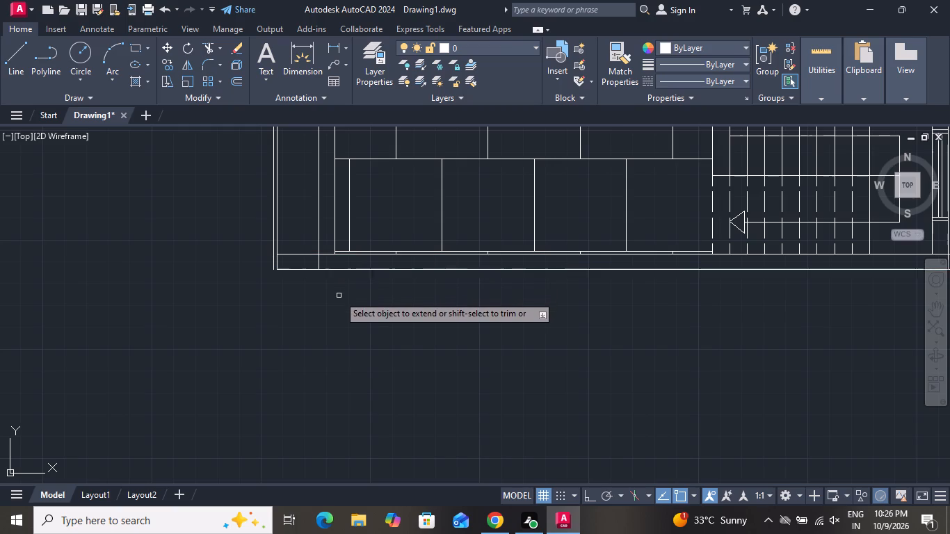
click(300, 269)
right_click(300, 296)
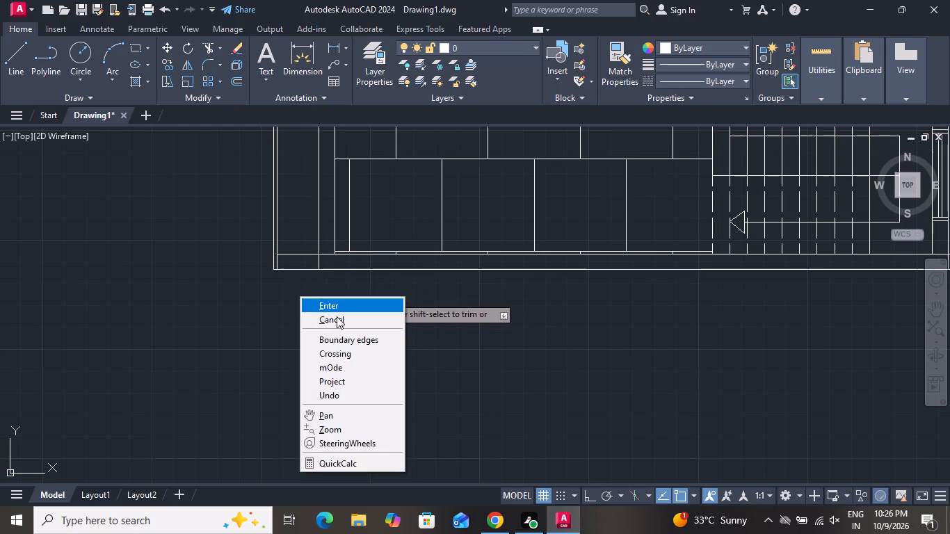
click(337, 316)
Trim the inner boundary line and the outer side-wall line between the two lower lines at the staircase corner.
click(209, 49)
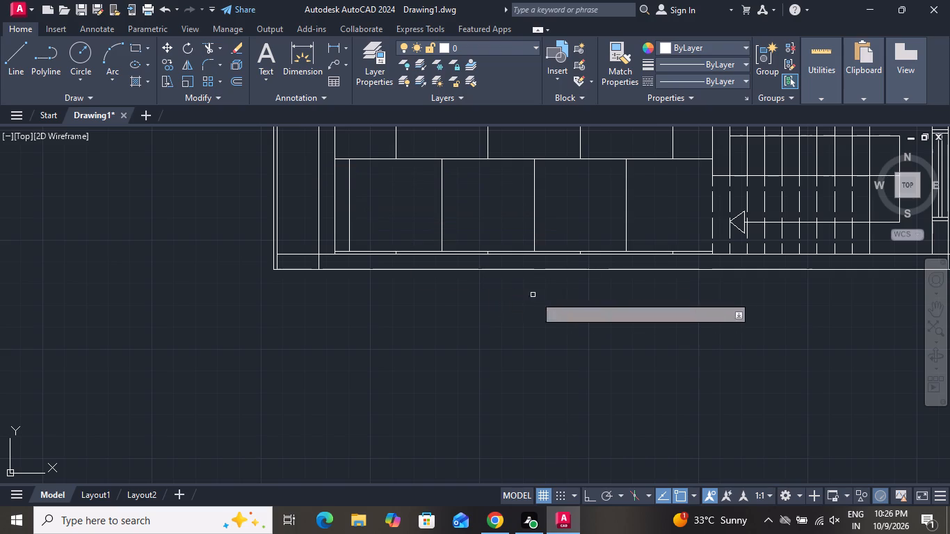
scroll(618, 321, down, 2)
scroll(741, 273, up, 2)
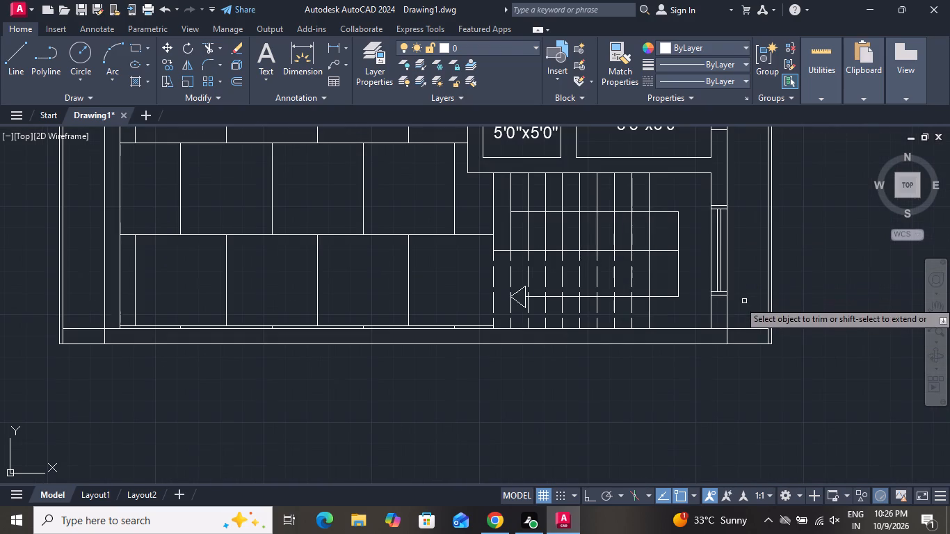
scroll(746, 343, up, 2)
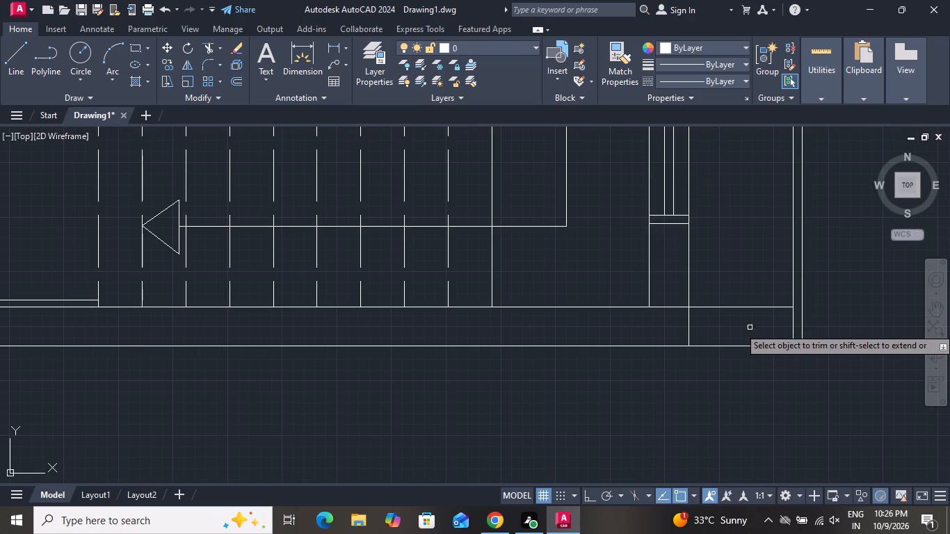
click(794, 324)
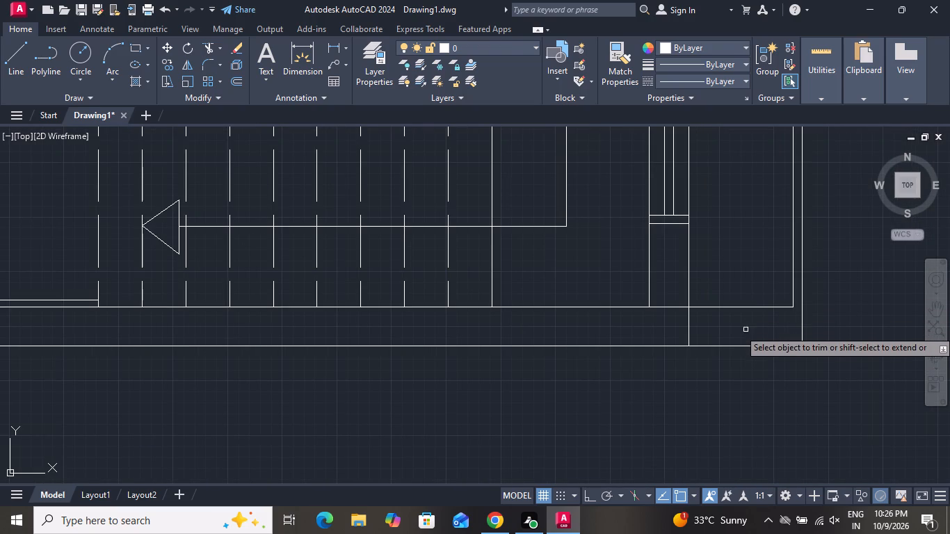
click(720, 332)
click(648, 323)
Trim the outer side-wall line and the inner boundary line between the two lower lines at the parking corner.
scroll(663, 344, up, 1)
scroll(663, 344, down, 5)
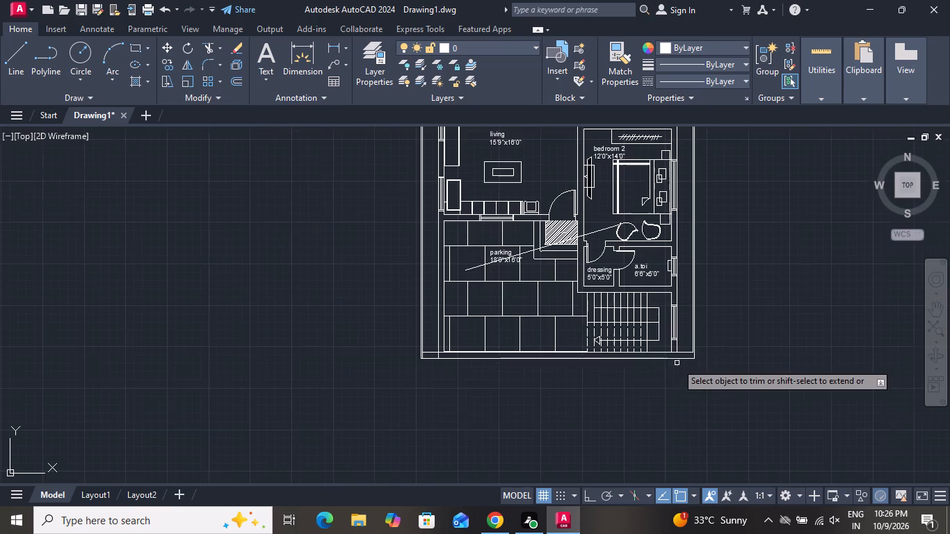
scroll(449, 366, up, 5)
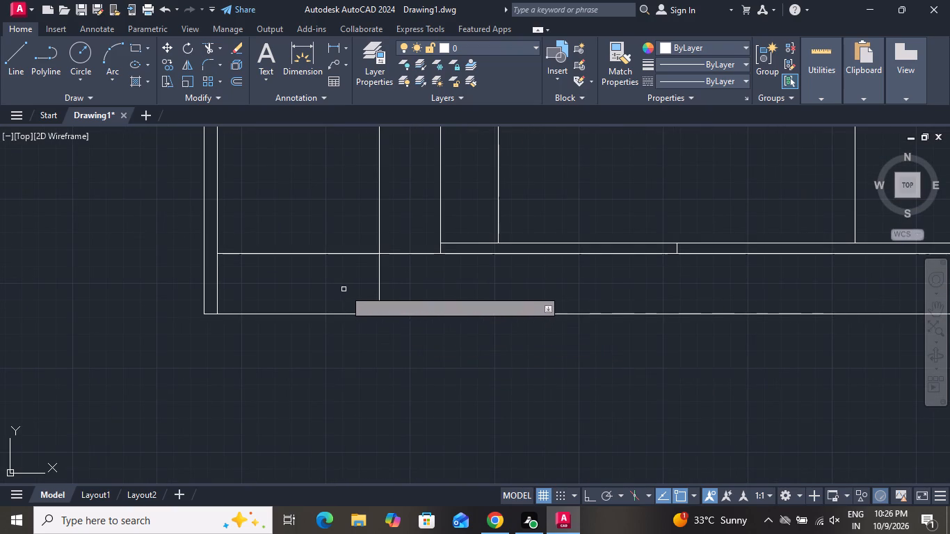
drag(346, 289, 362, 288)
click(459, 289)
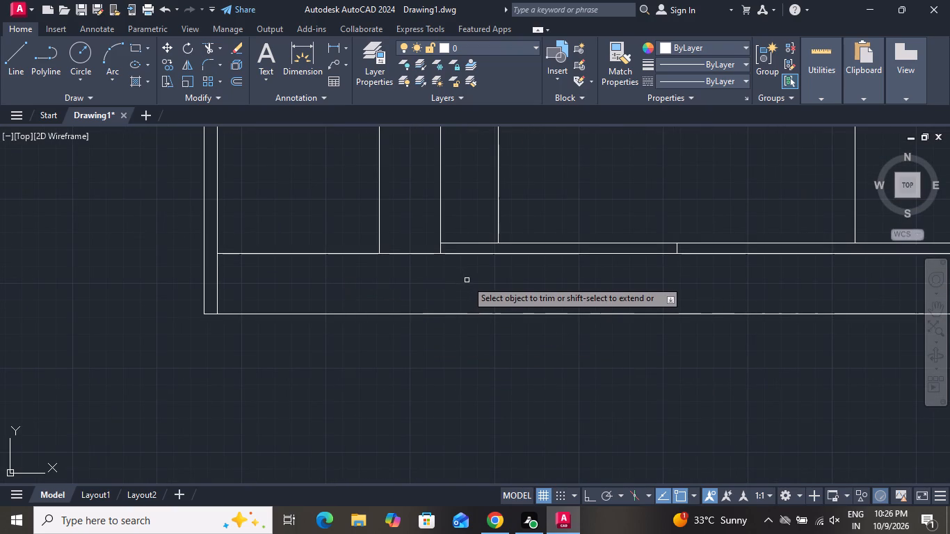
click(219, 273)
right_click(325, 350)
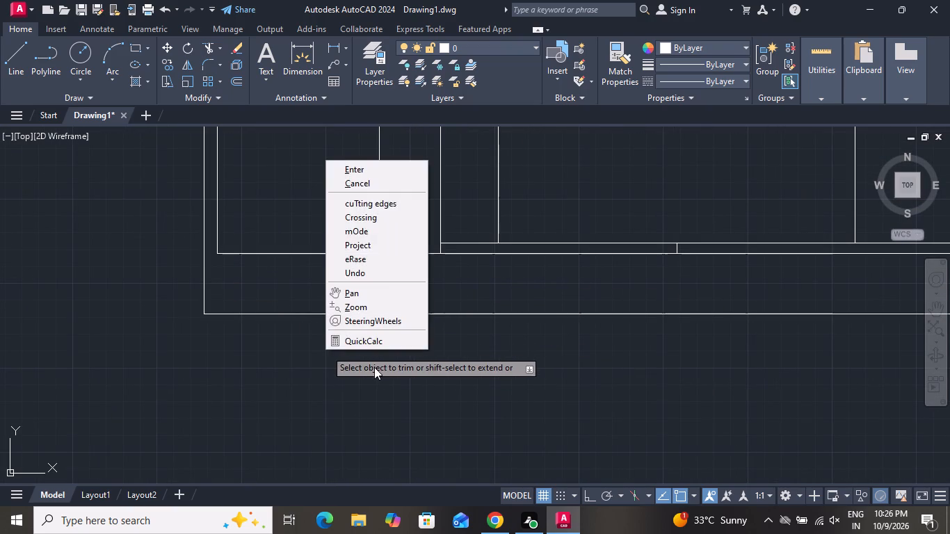
click(373, 179)
Delete the tile hatch from the parking floor.
scroll(485, 351, down, 1)
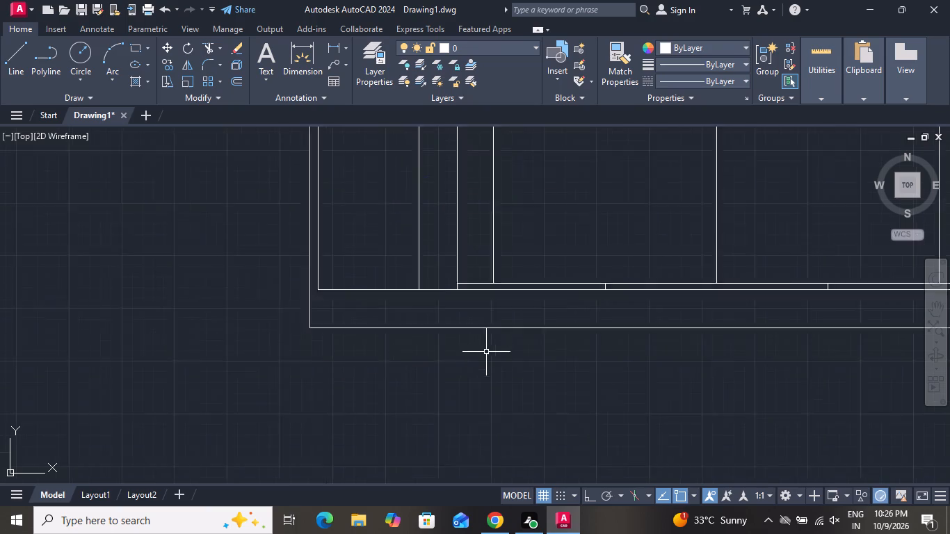
scroll(486, 352, down, 4)
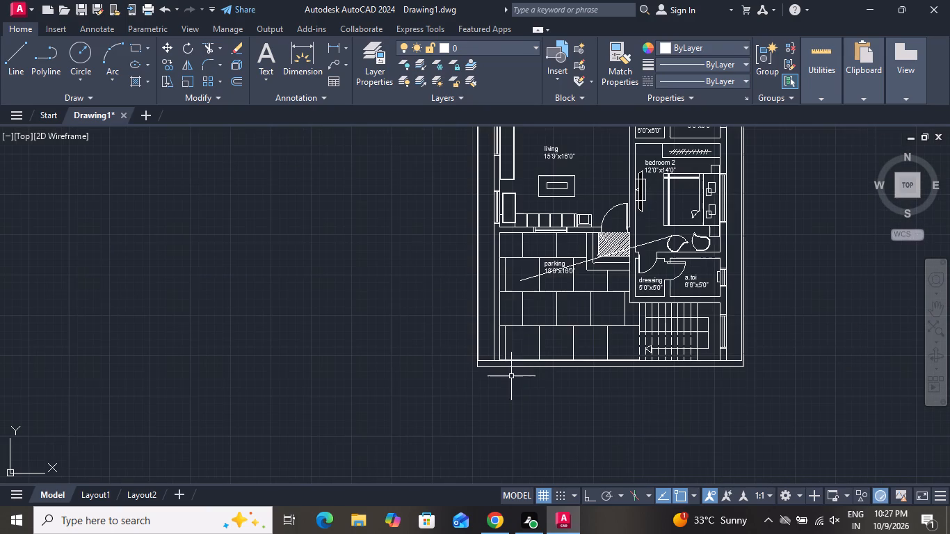
click(564, 323)
click(554, 334)
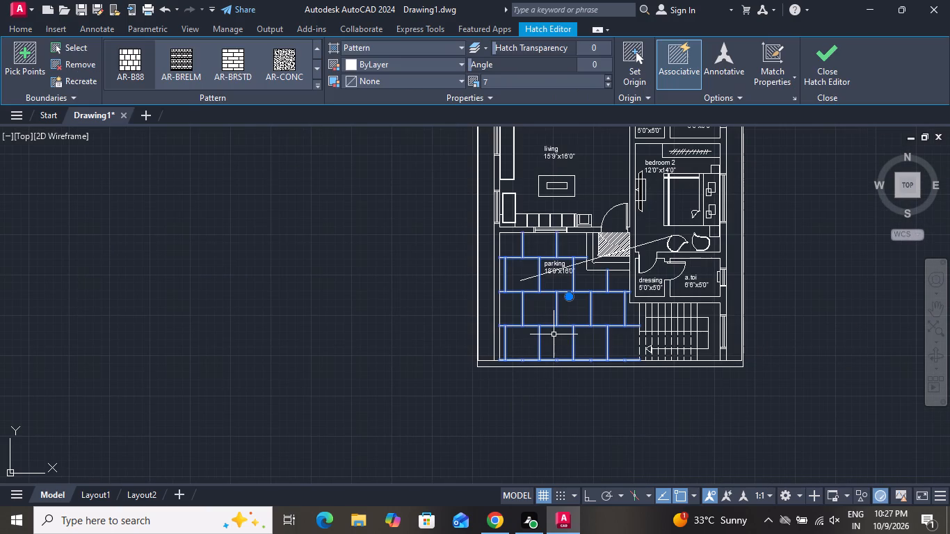
key(Delete)
Delete the diagonal line running across the parking label towards bedroom 2.
scroll(590, 250, up, 2)
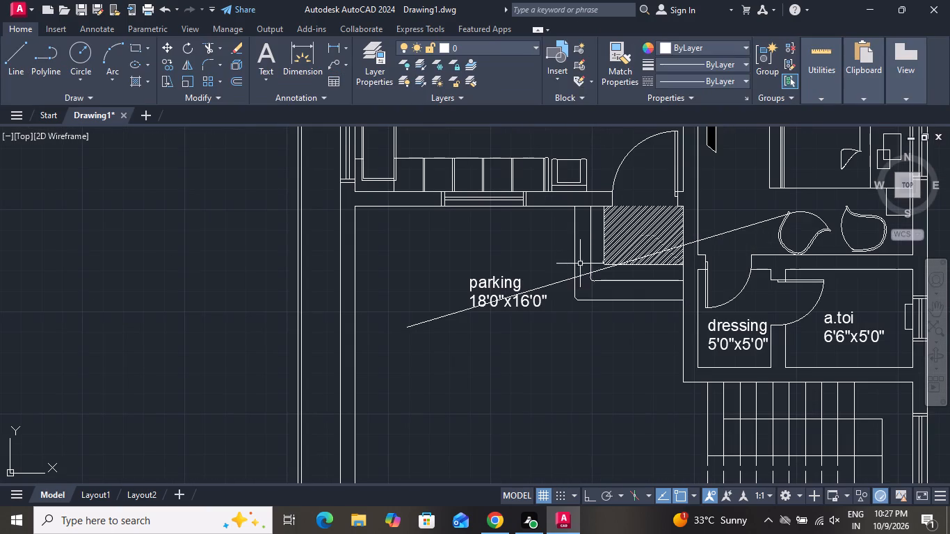
click(558, 282)
key(Delete)
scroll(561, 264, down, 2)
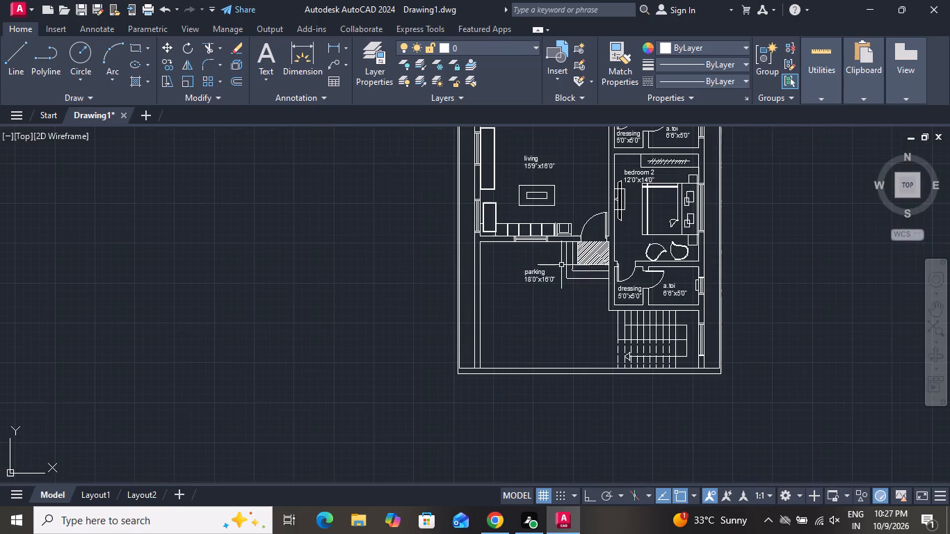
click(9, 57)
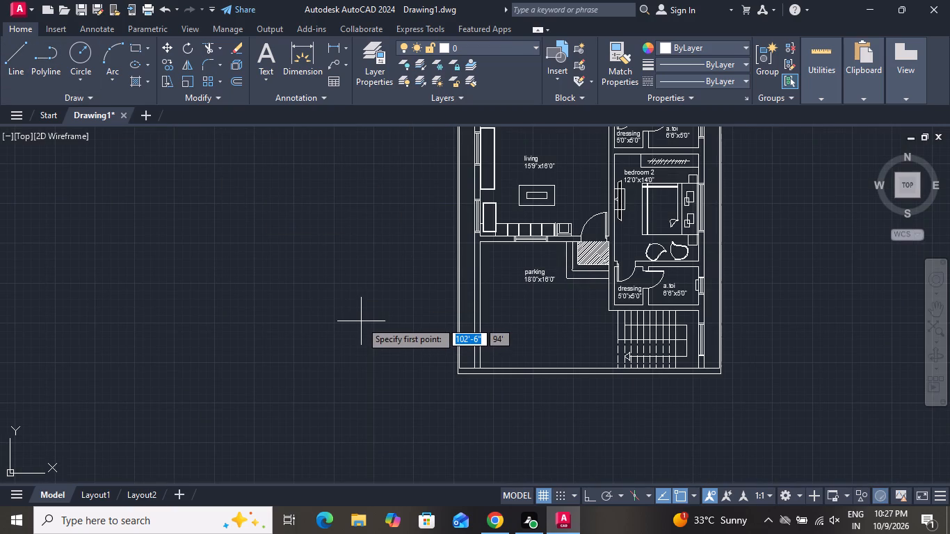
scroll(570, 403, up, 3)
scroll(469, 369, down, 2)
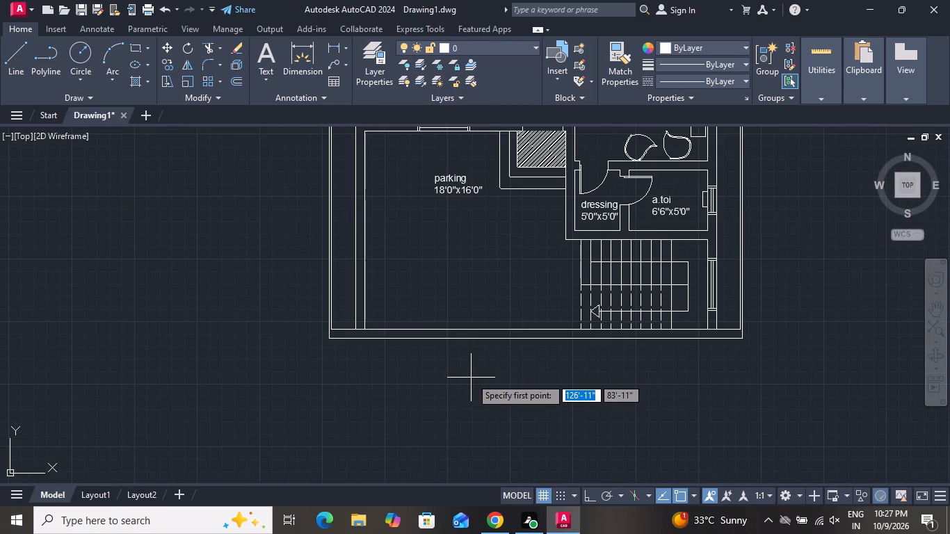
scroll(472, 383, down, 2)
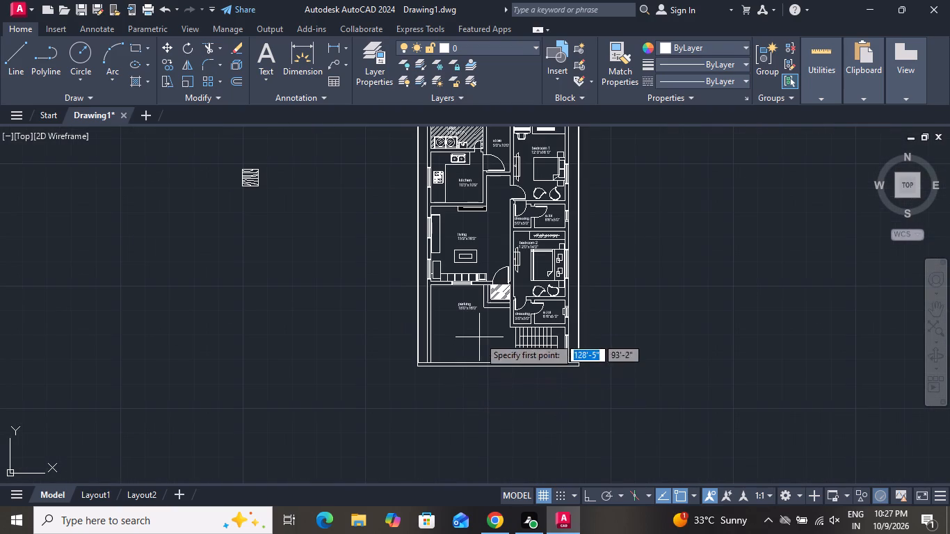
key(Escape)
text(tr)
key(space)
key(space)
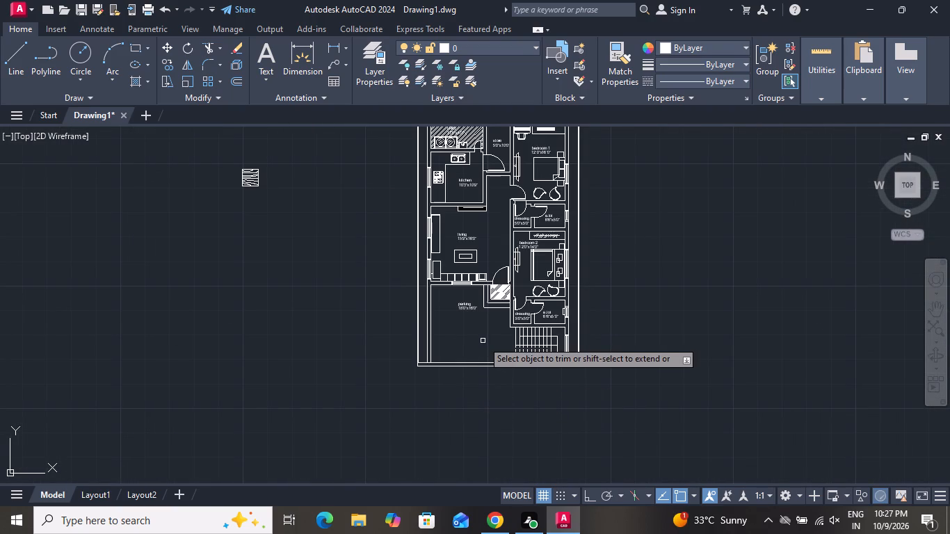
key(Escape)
Extend the parking-side line of the living room's lower wall to the outer face of the side wall.
key(e)
key(x)
key(space)
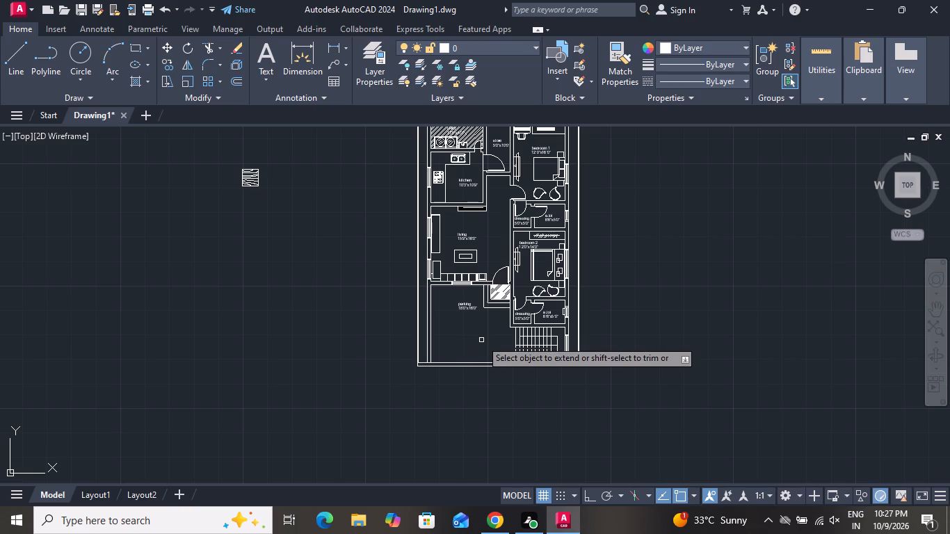
key(space)
scroll(444, 298, up, 2)
click(416, 267)
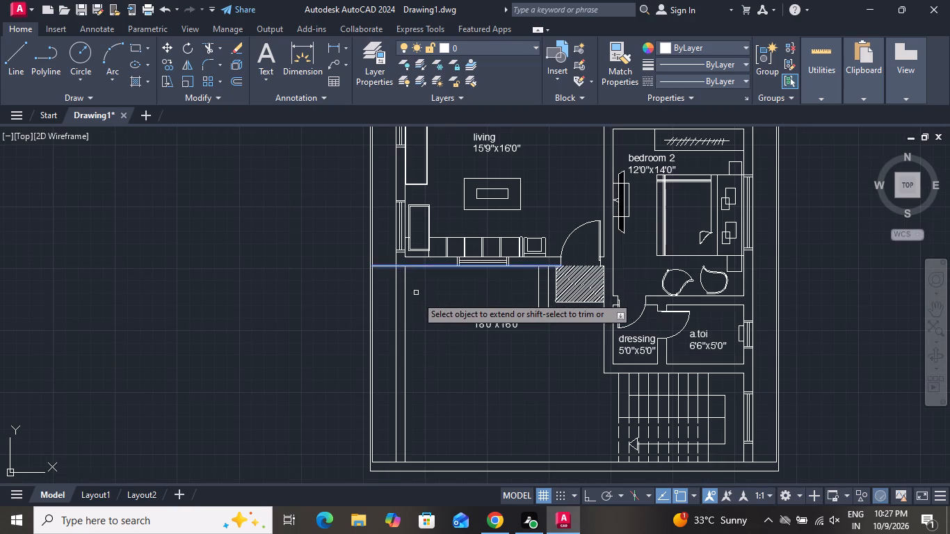
right_click(417, 311)
click(431, 339)
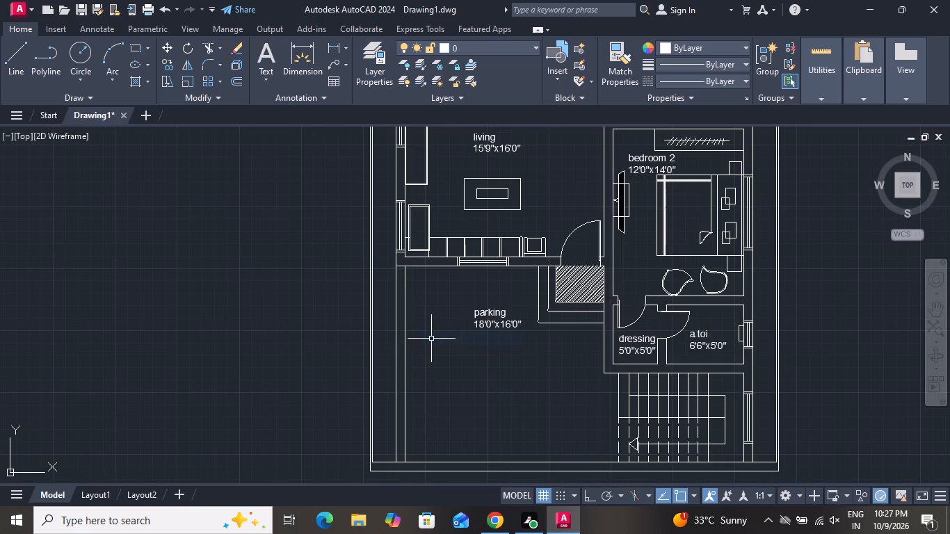
Trim away both side-wall lines alongside the parking, from the living room's lower wall down to the lower boundary.
text(tr)
key(space)
click(431, 339)
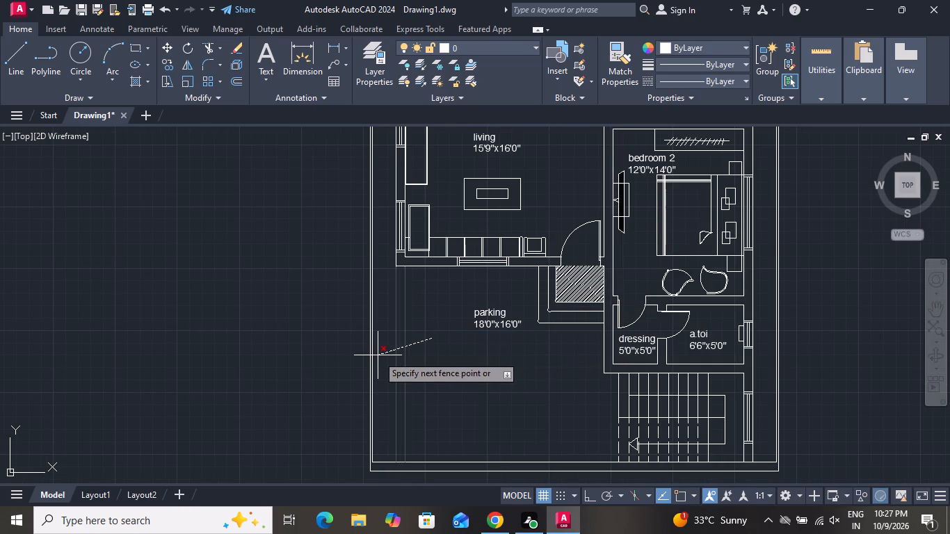
click(380, 353)
right_click(402, 338)
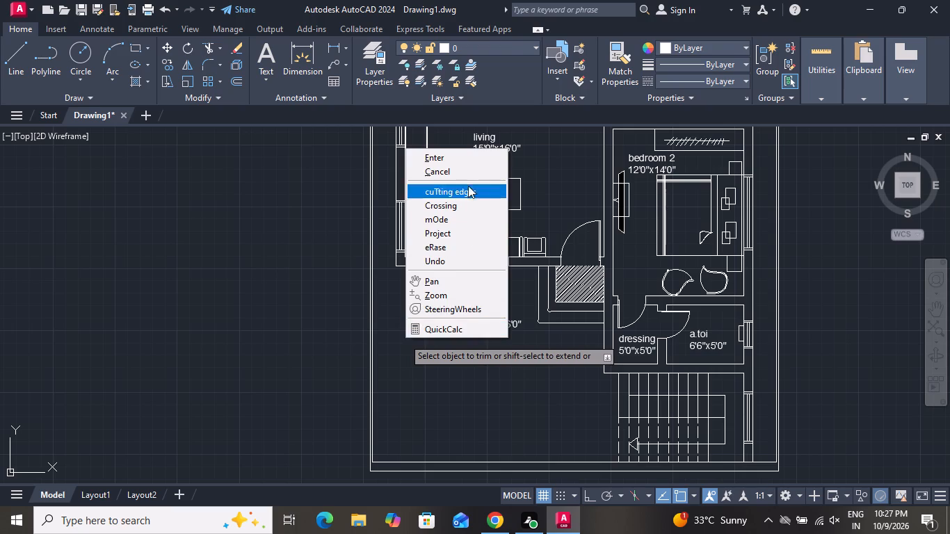
Draw a short 9" line across the double lower boundary line, near the parking-side corner.
click(462, 165)
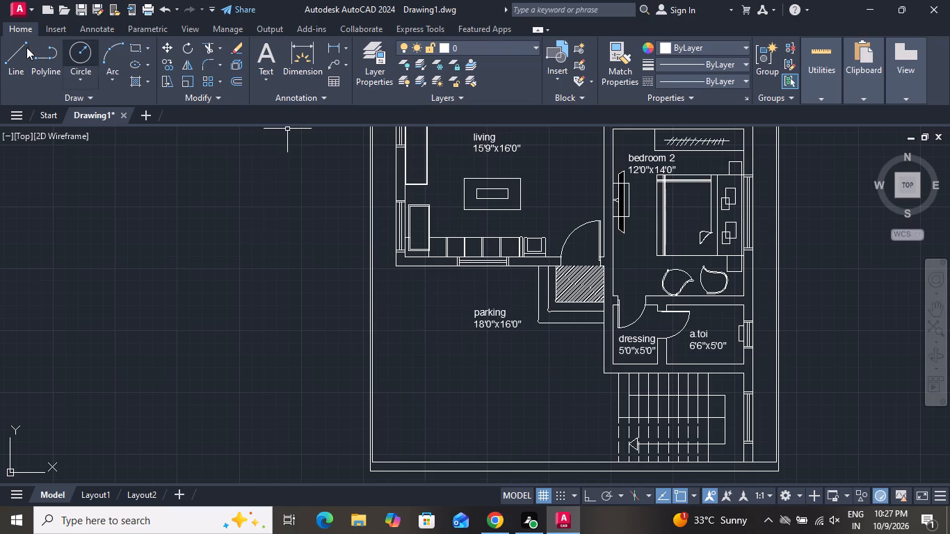
click(17, 48)
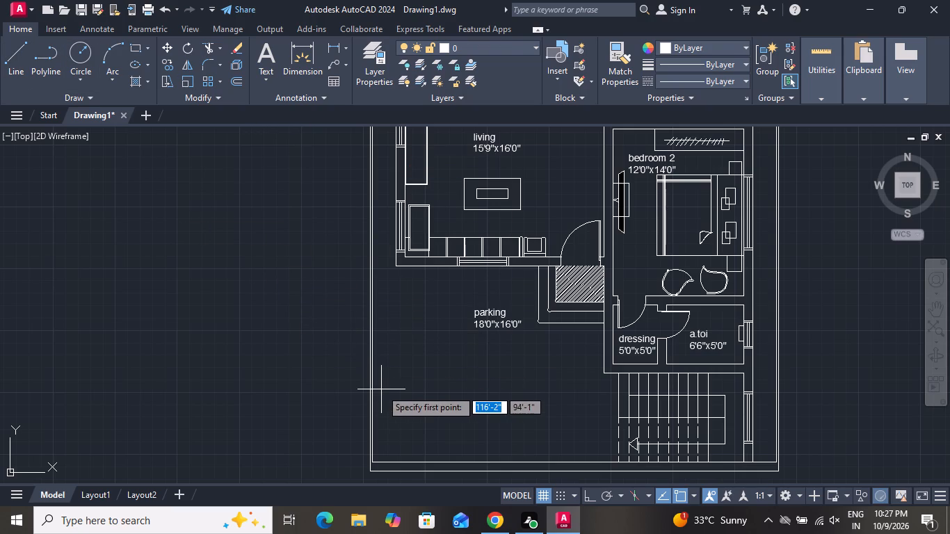
scroll(377, 420, up, 2)
scroll(388, 375, down, 4)
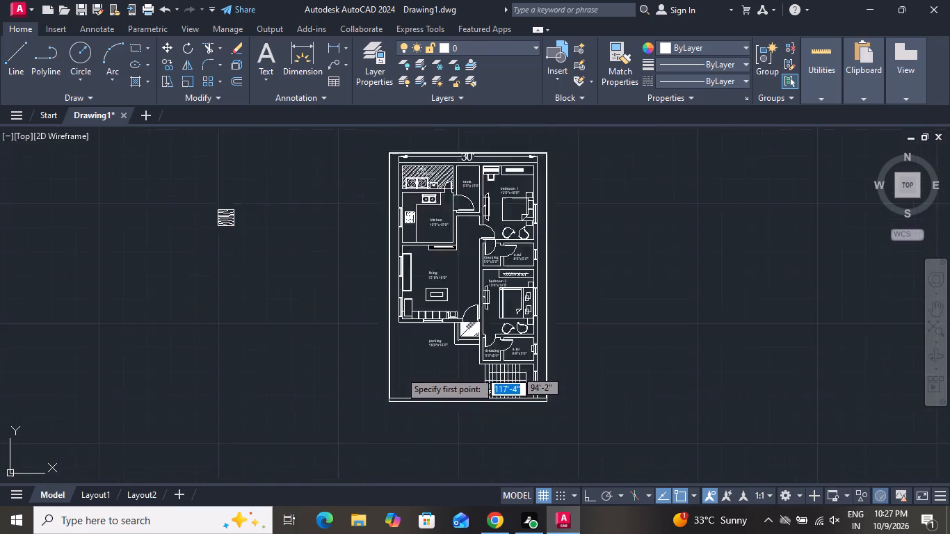
scroll(400, 373, down, 1)
scroll(396, 401, up, 1)
scroll(396, 401, down, 1)
scroll(402, 404, up, 4)
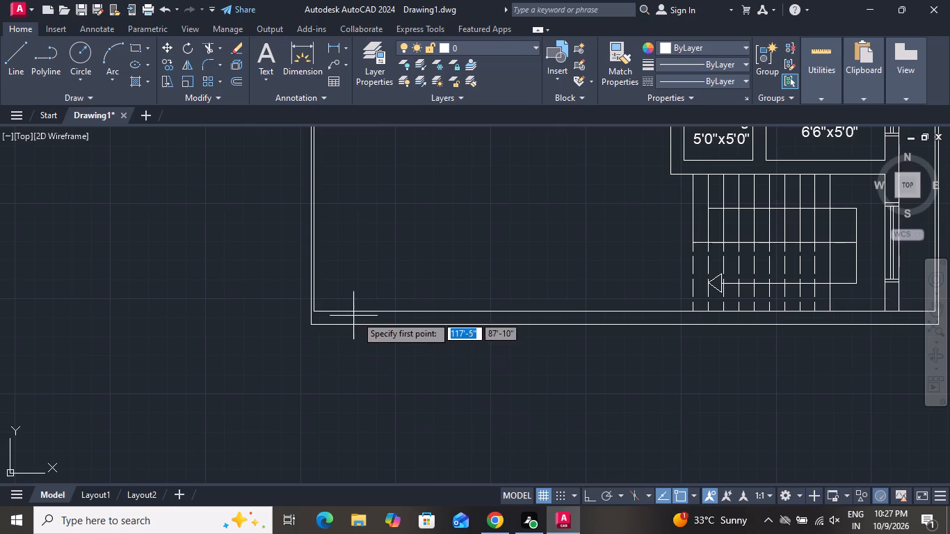
click(360, 311)
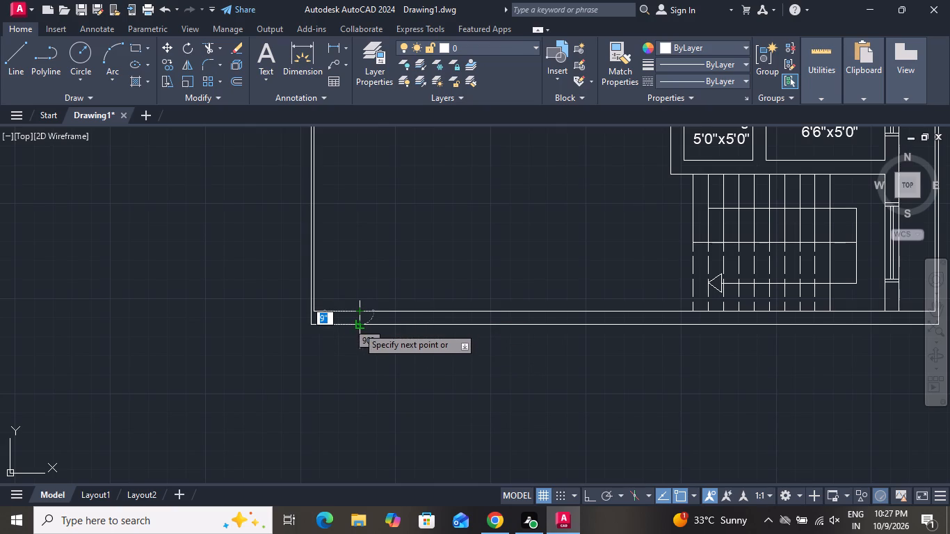
click(357, 327)
right_click(357, 327)
click(384, 350)
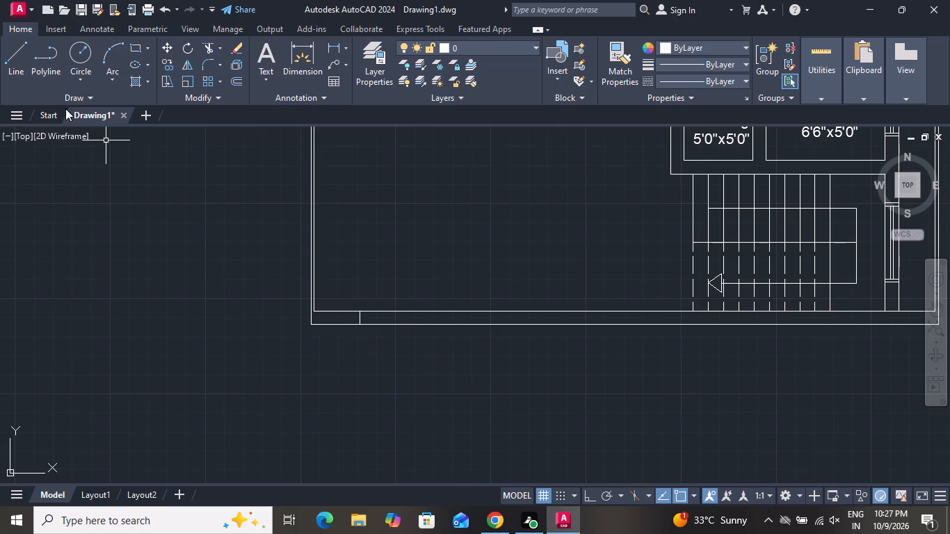
Draw a second 9" line across the lower boundary, part way between the parking-side corner and the stairs.
click(15, 62)
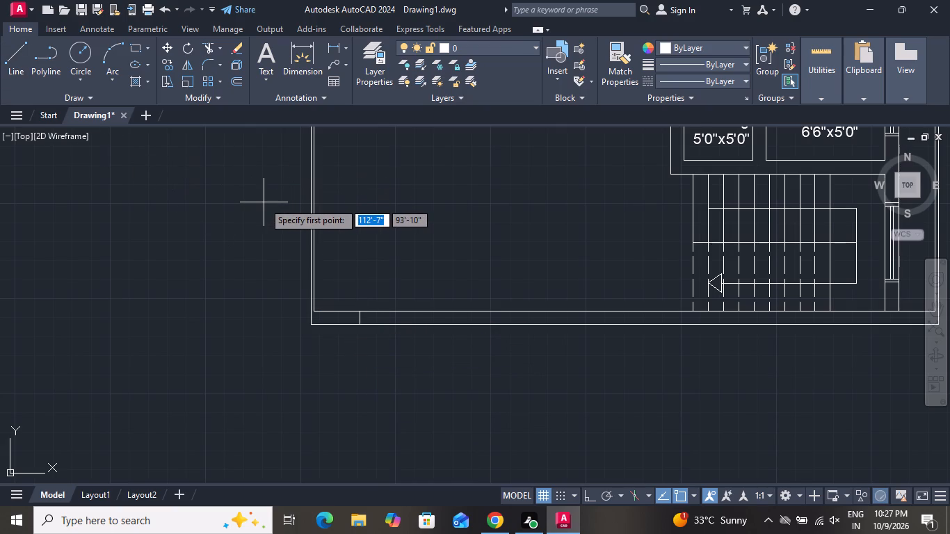
scroll(312, 241, down, 1)
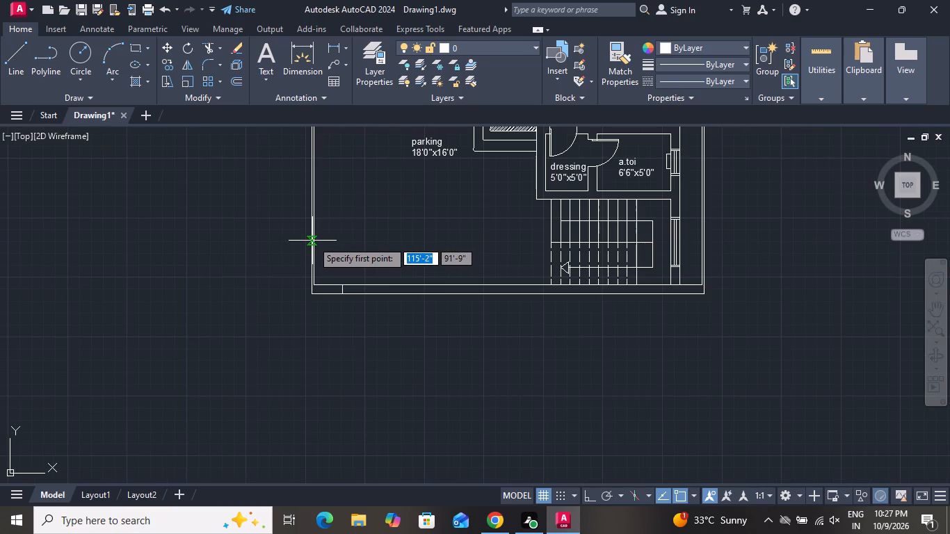
click(461, 286)
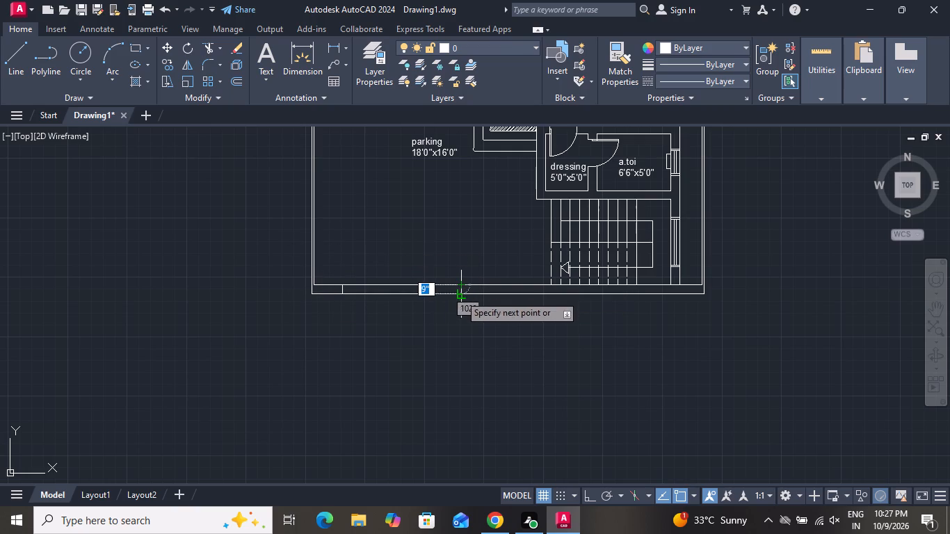
click(458, 297)
right_click(458, 295)
click(472, 317)
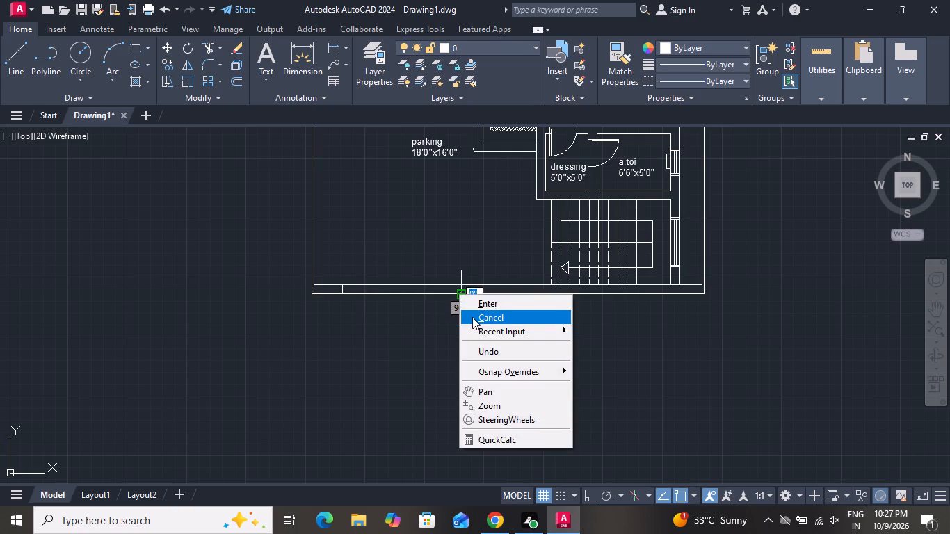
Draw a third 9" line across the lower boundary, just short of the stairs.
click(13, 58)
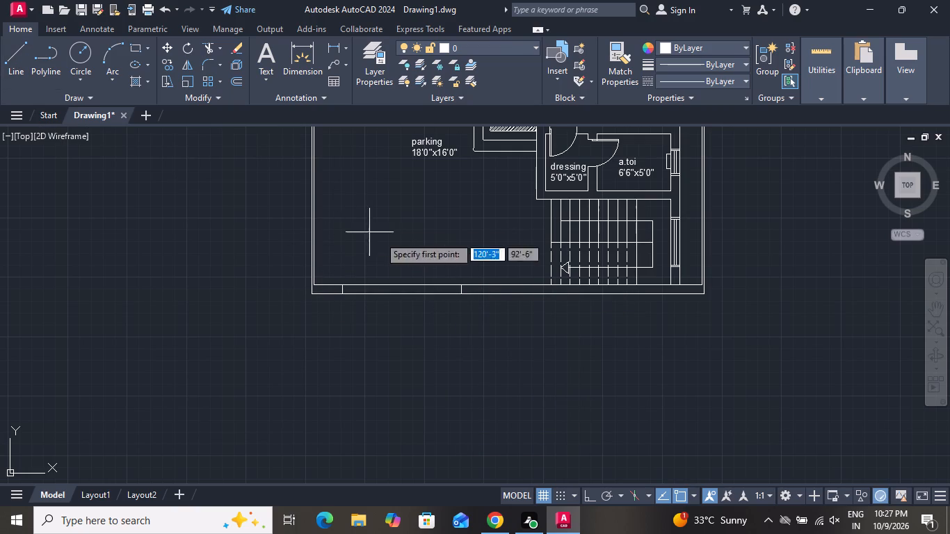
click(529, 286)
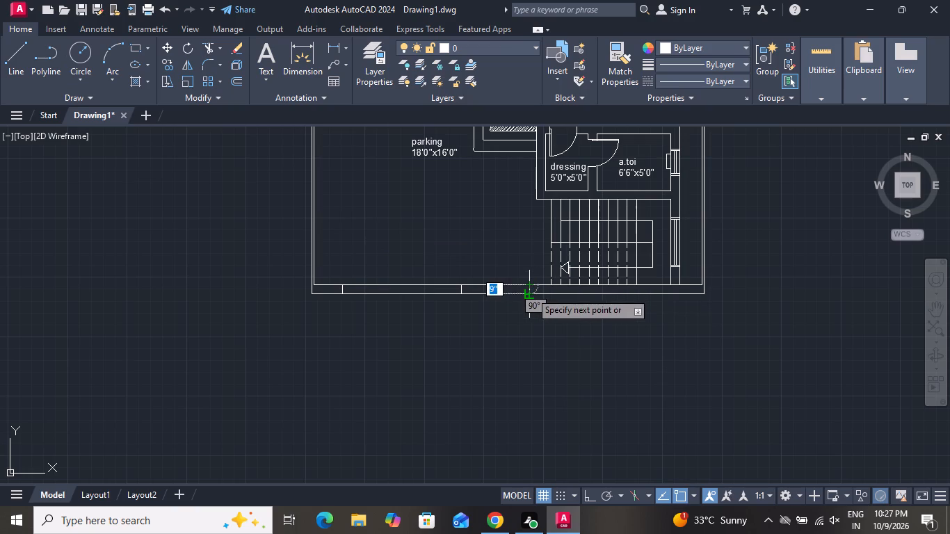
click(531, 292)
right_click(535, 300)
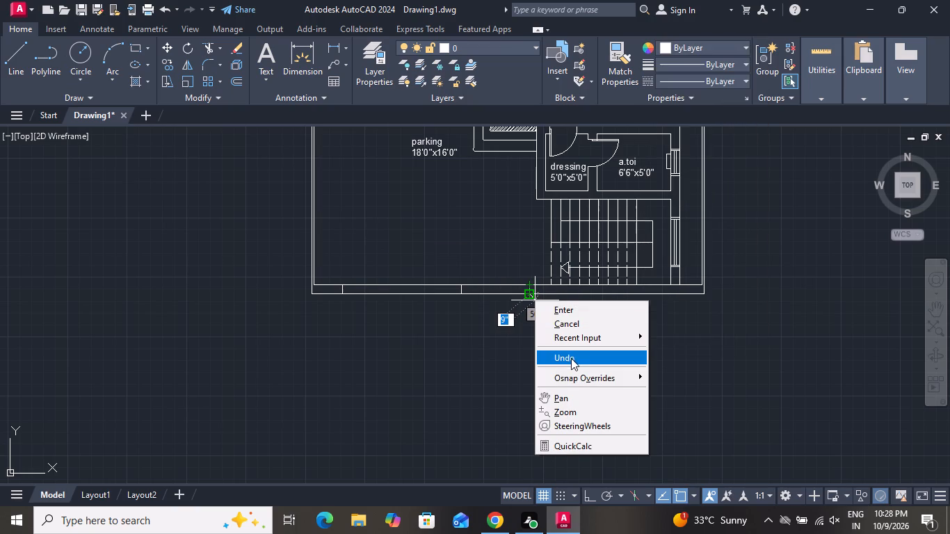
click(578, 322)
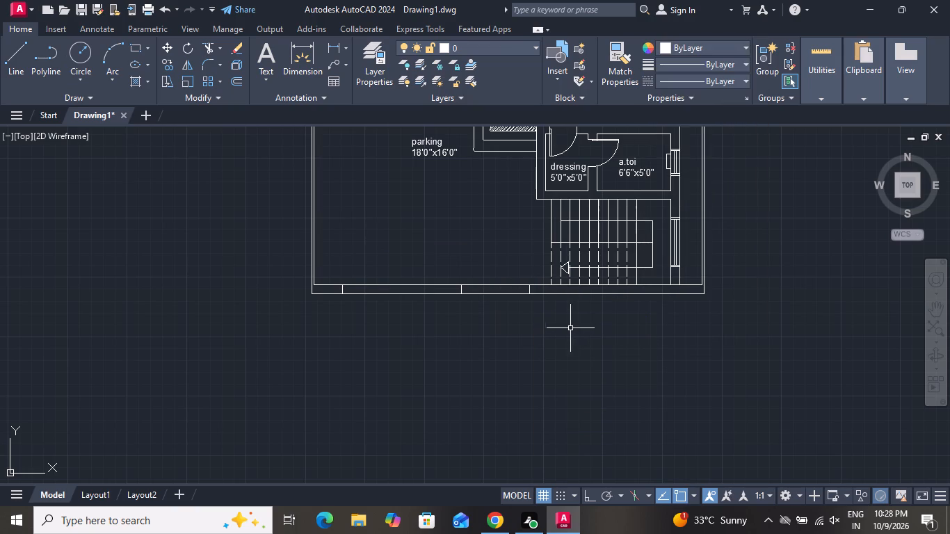
Trim both lower boundary lines between the first two cross lines to open a gateway into the parking.
click(206, 43)
click(376, 244)
click(389, 362)
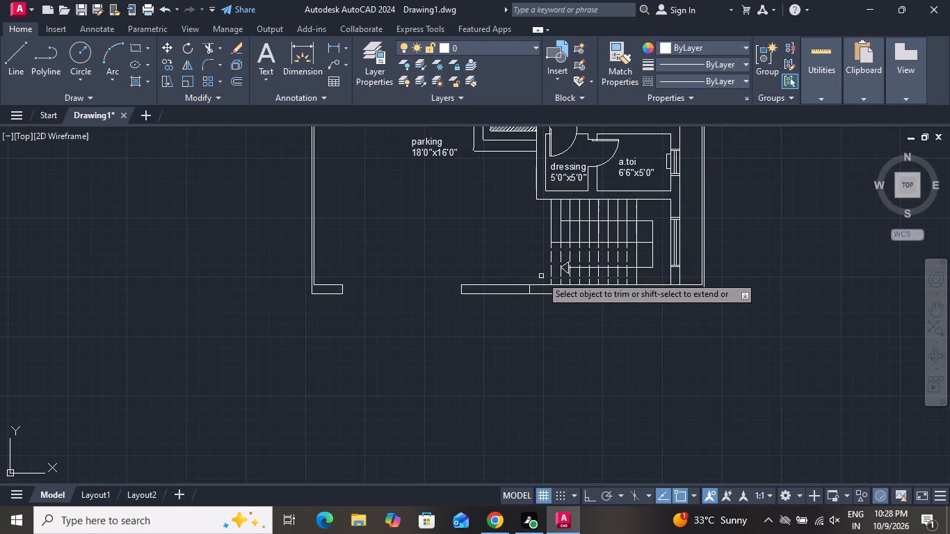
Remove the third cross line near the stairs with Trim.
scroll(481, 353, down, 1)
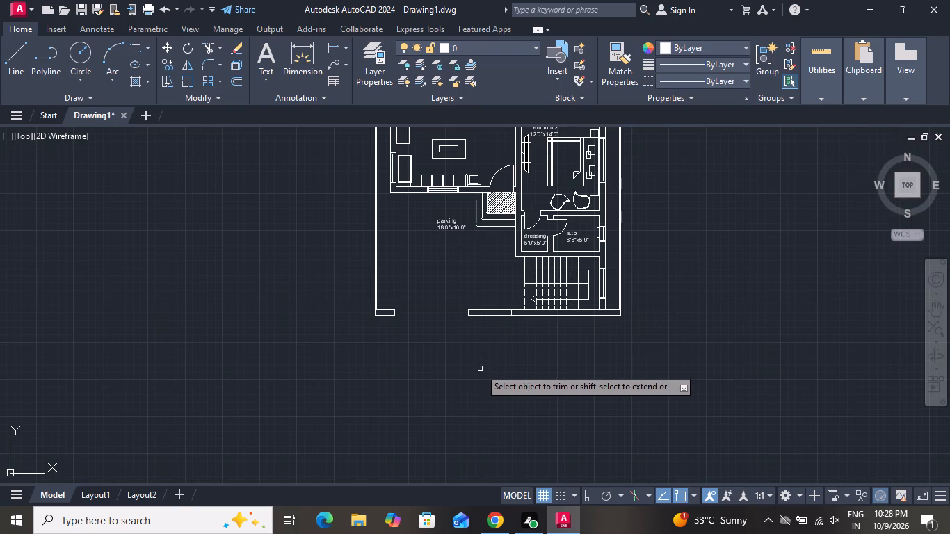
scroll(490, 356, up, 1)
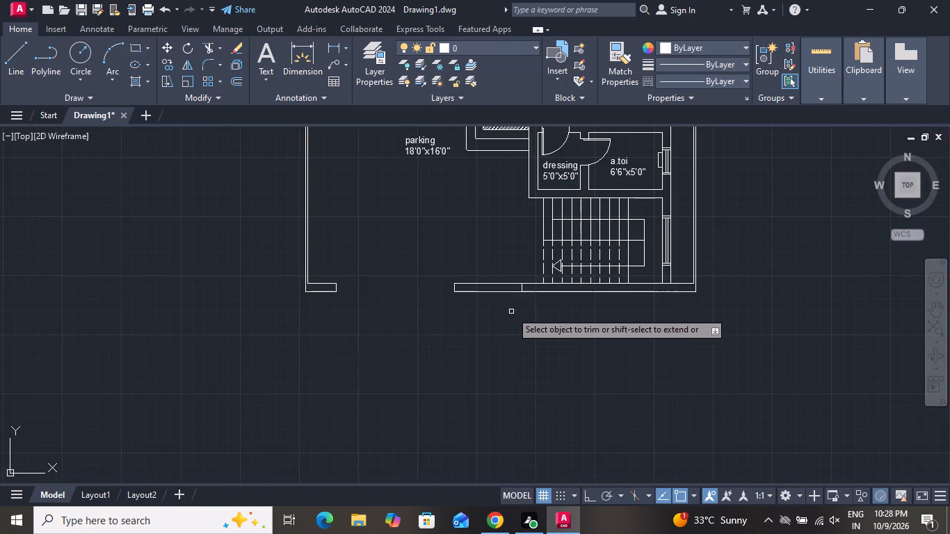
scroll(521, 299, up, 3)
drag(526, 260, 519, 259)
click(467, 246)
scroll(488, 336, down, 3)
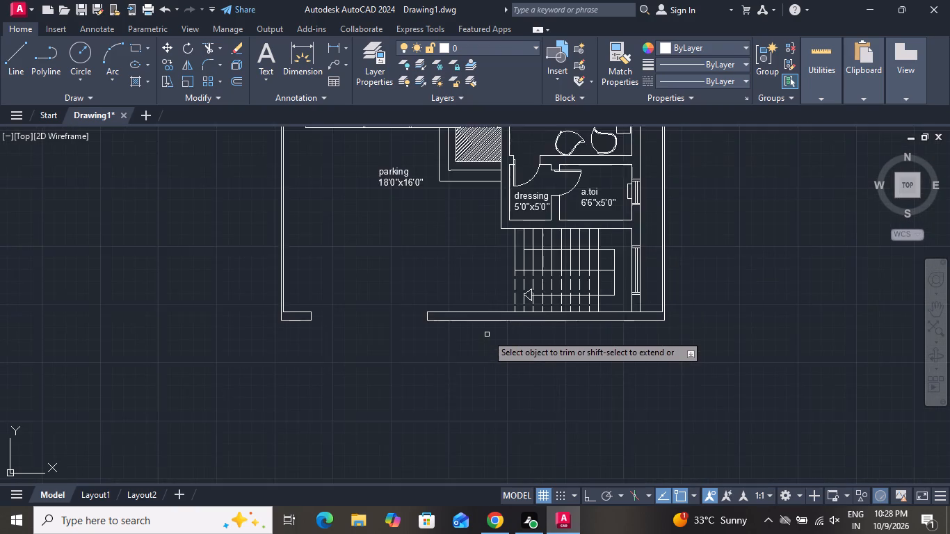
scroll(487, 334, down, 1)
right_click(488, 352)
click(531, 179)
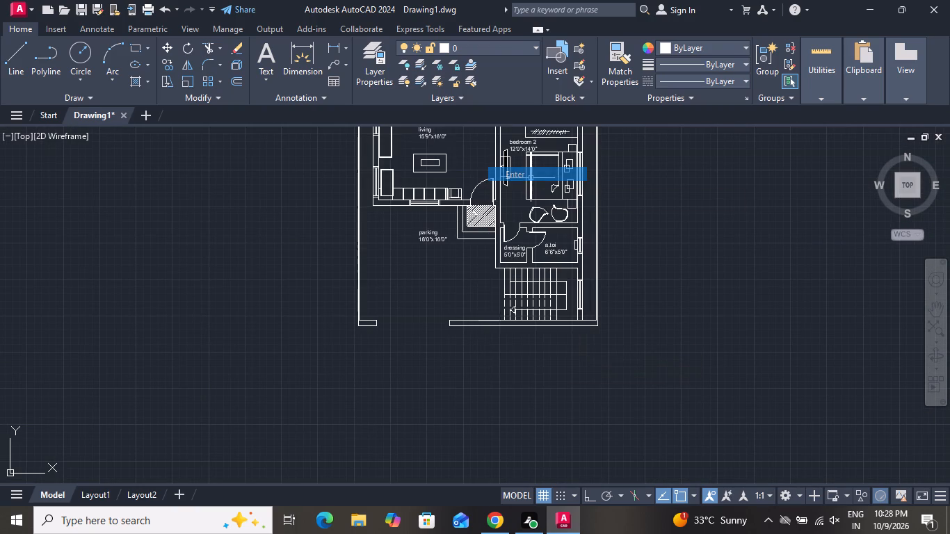
Insert the Vehicles - Imperial block from the architectural tool palette just below the stairs, by the lower boundary.
key(t)
key(p)
key(space)
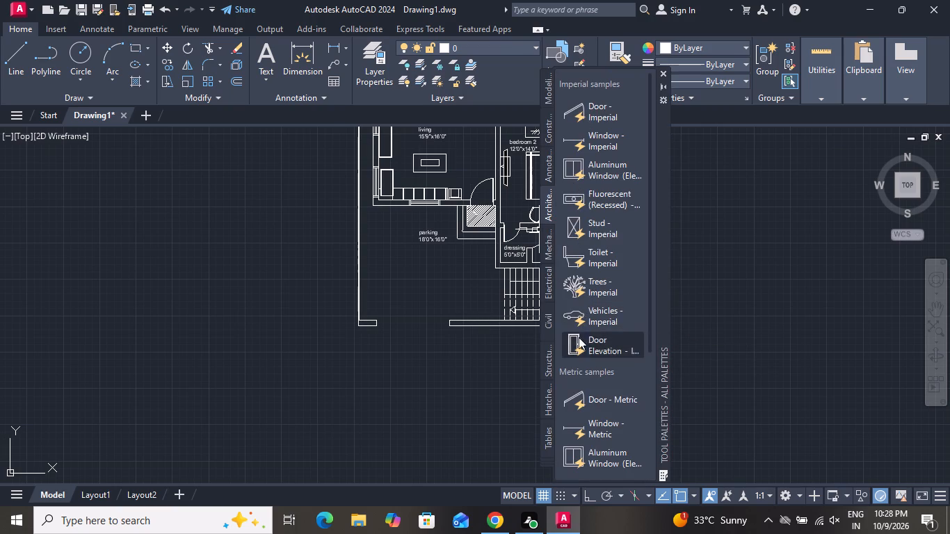
drag(582, 318, 180, 305)
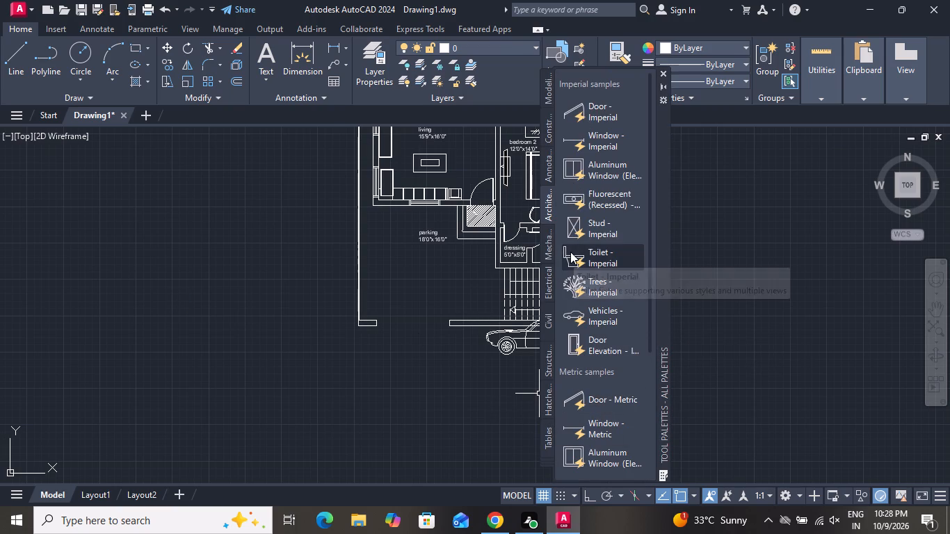
Insert the Toilet - Imperial block in the parking area below its label, then close the tool palettes.
drag(570, 252, 425, 280)
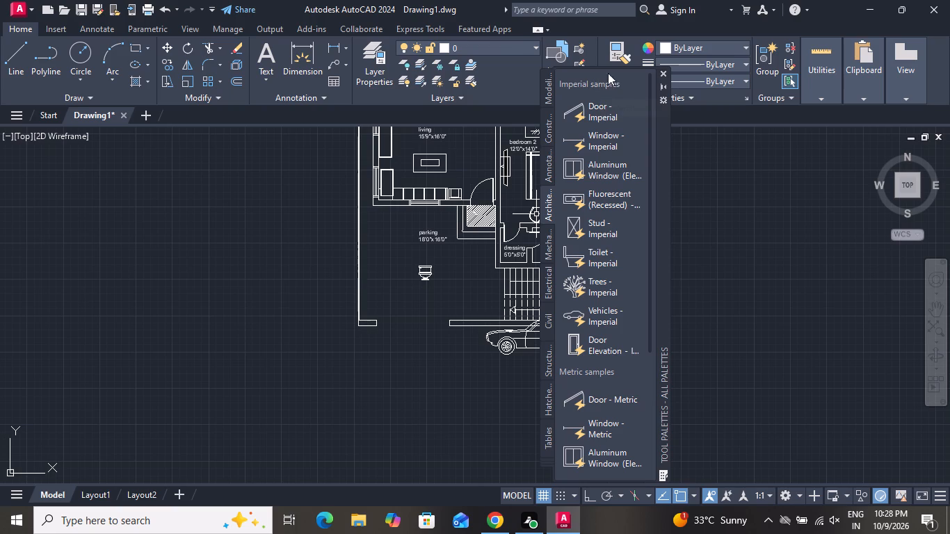
click(663, 74)
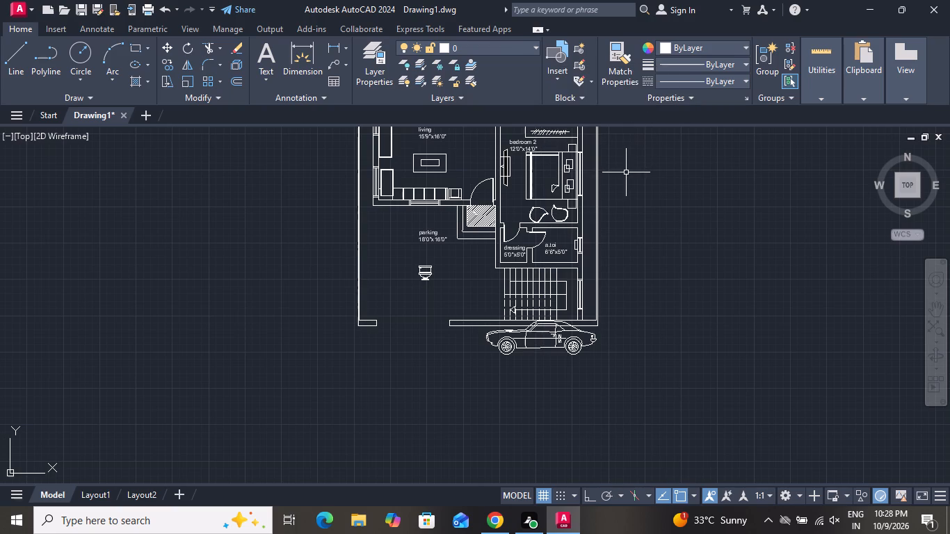
Switch the toilet block in the parking area to its Round (Plan) view.
scroll(429, 269, up, 3)
click(425, 272)
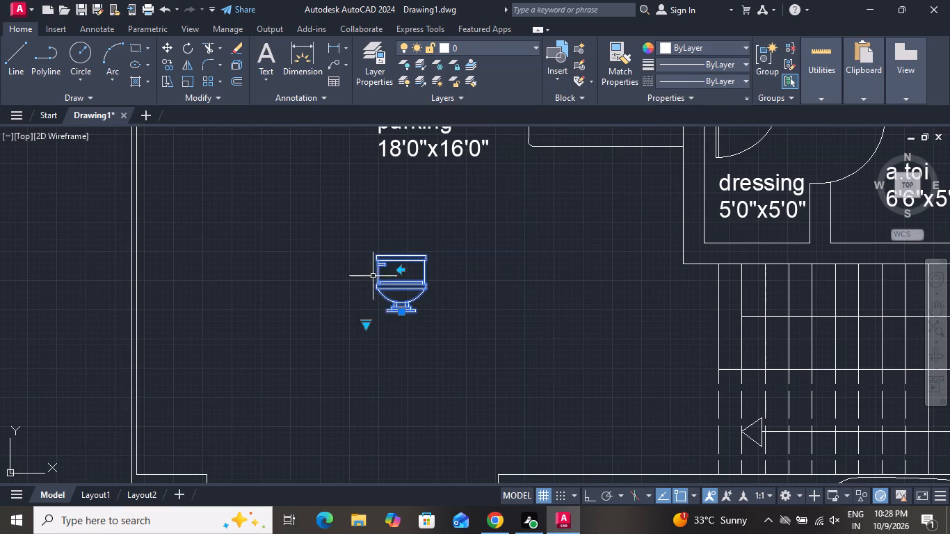
click(362, 325)
click(383, 349)
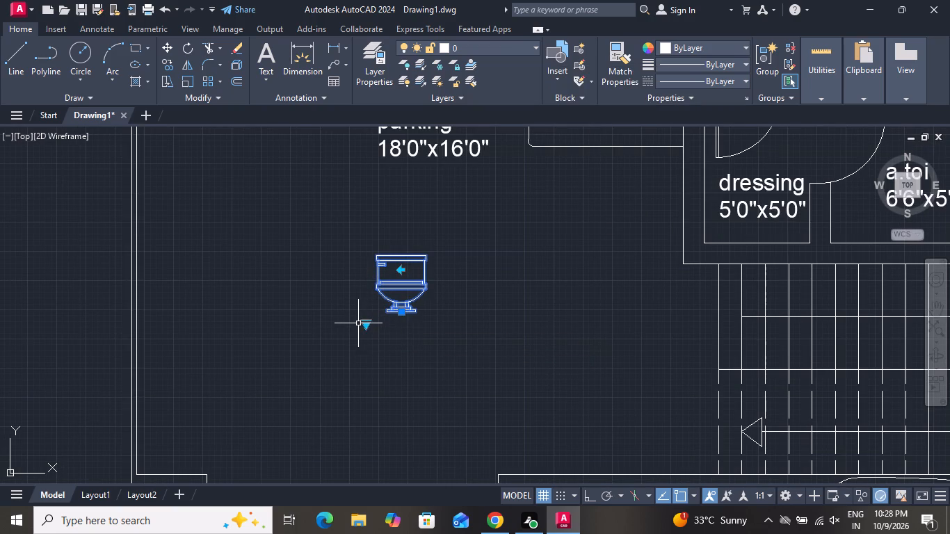
click(372, 324)
click(365, 325)
click(365, 325)
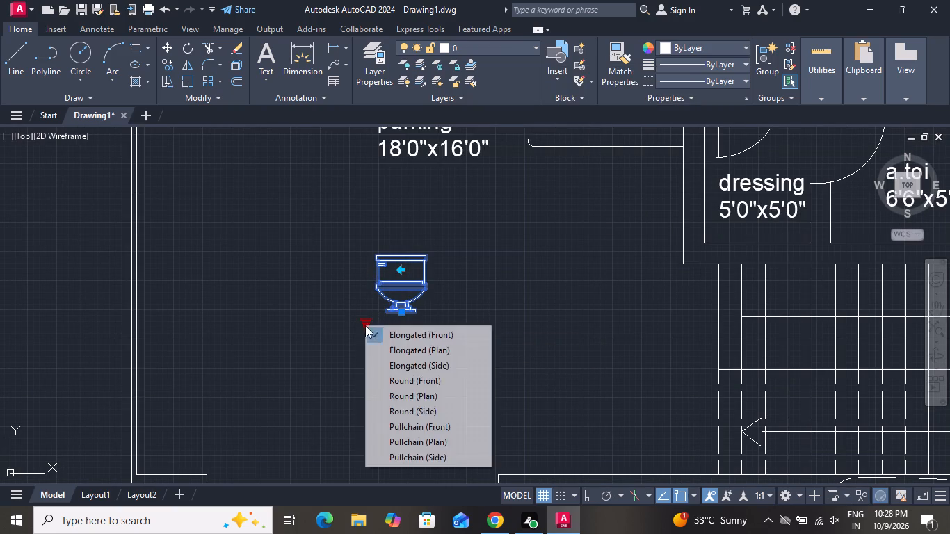
click(424, 395)
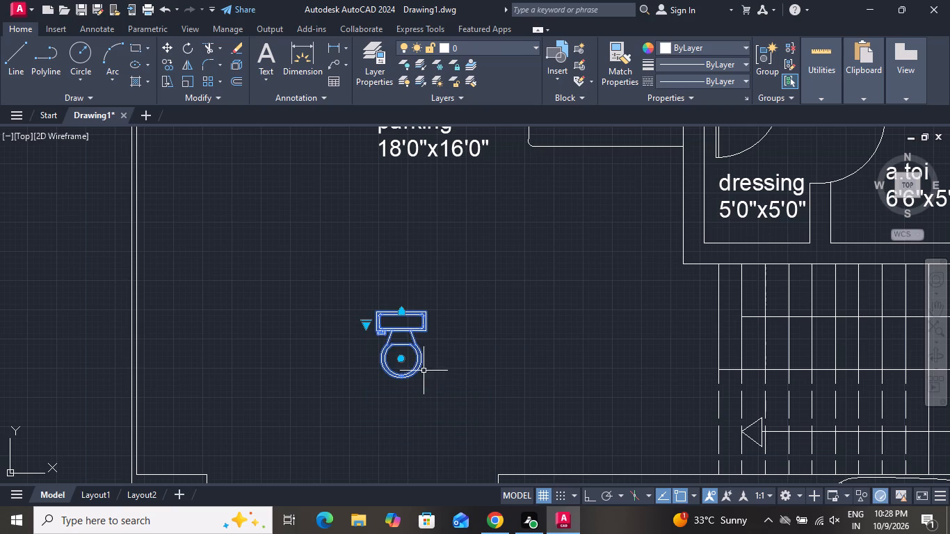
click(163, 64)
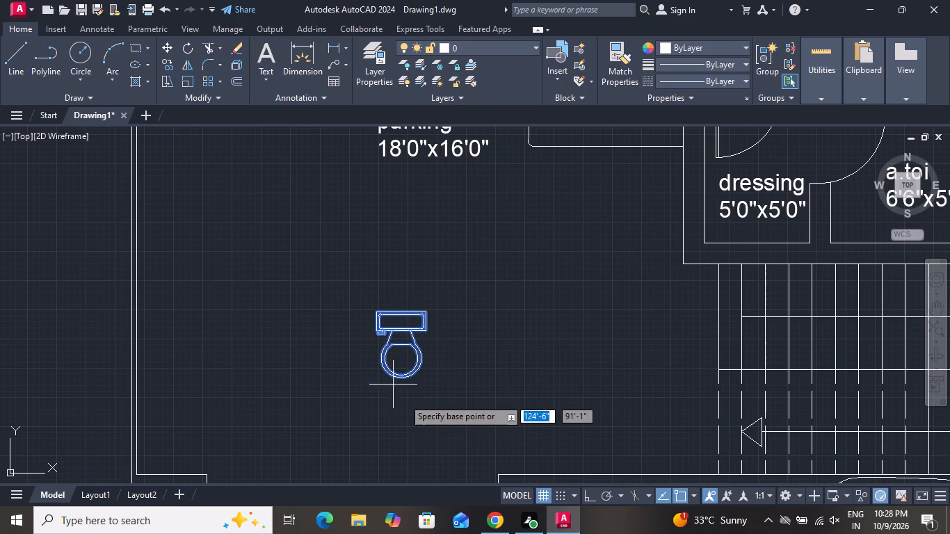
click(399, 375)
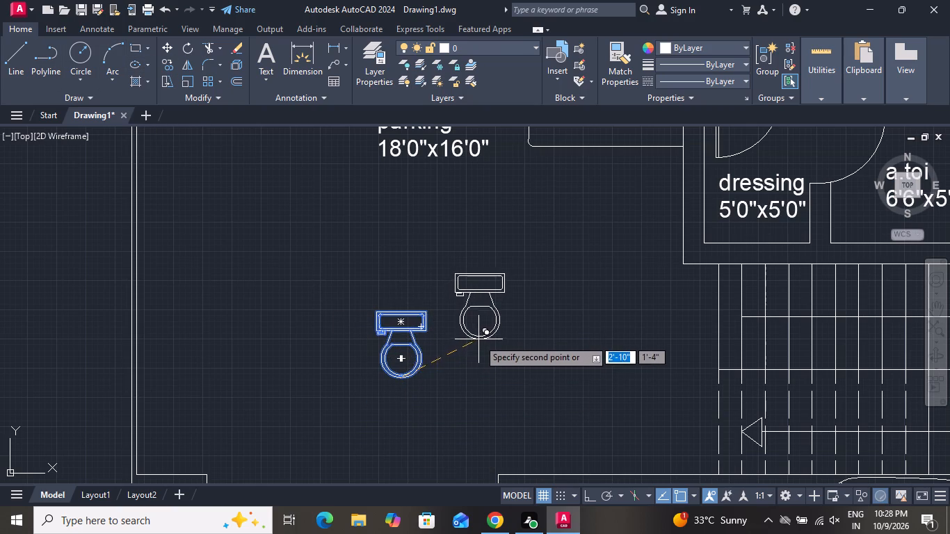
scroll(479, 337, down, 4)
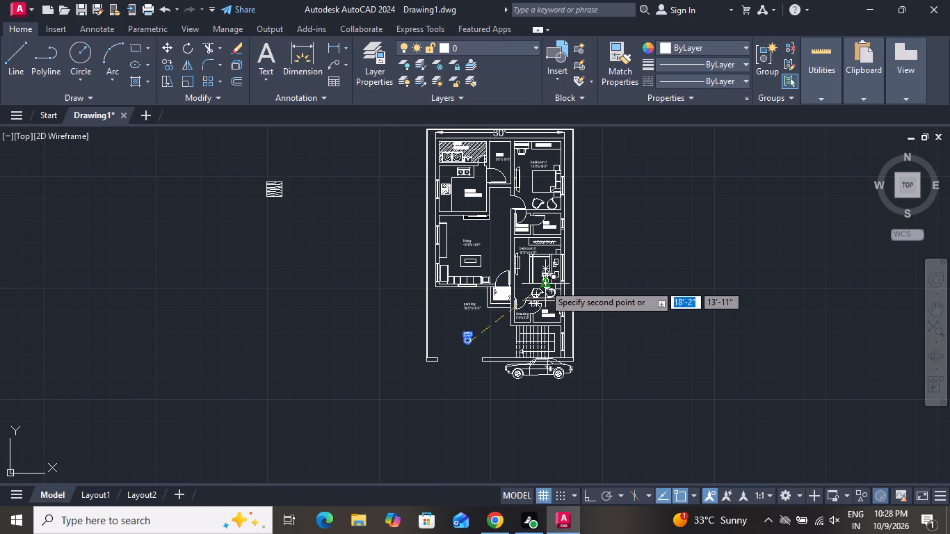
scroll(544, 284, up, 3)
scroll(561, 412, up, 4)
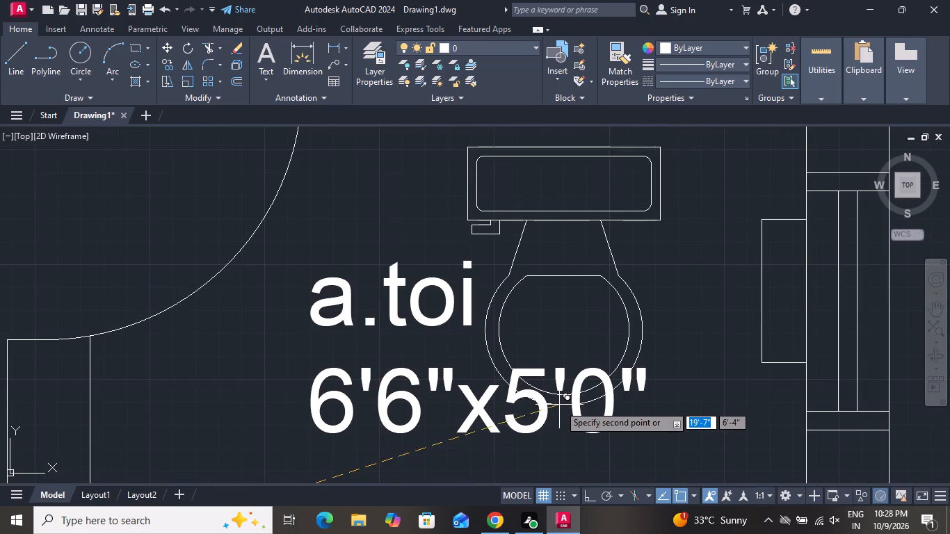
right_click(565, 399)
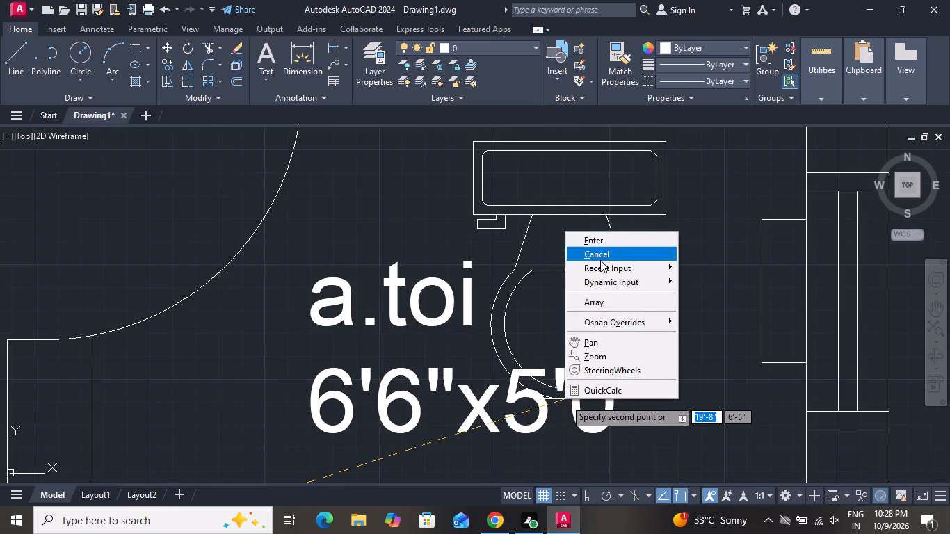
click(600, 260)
Delete the small rectangle against the window wall of the a.toi room below bedroom 2.
drag(773, 211, 766, 255)
click(718, 409)
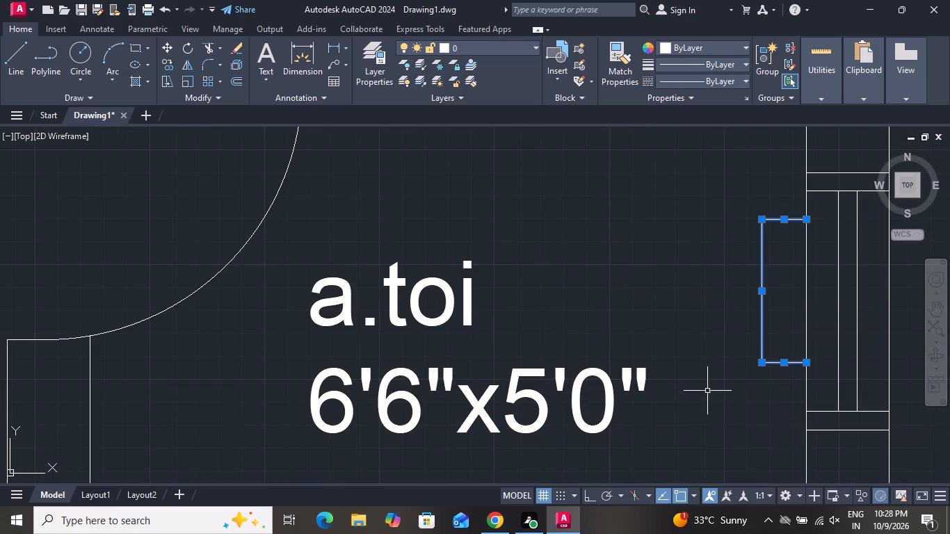
key(Delete)
Rotate the toilet block in the parking area a quarter turn clockwise with ortho on, so its tank faces the bathrooms' window-wall side.
scroll(720, 367, up, 1)
scroll(721, 364, down, 3)
scroll(720, 353, up, 1)
scroll(720, 353, down, 1)
scroll(606, 382, down, 4)
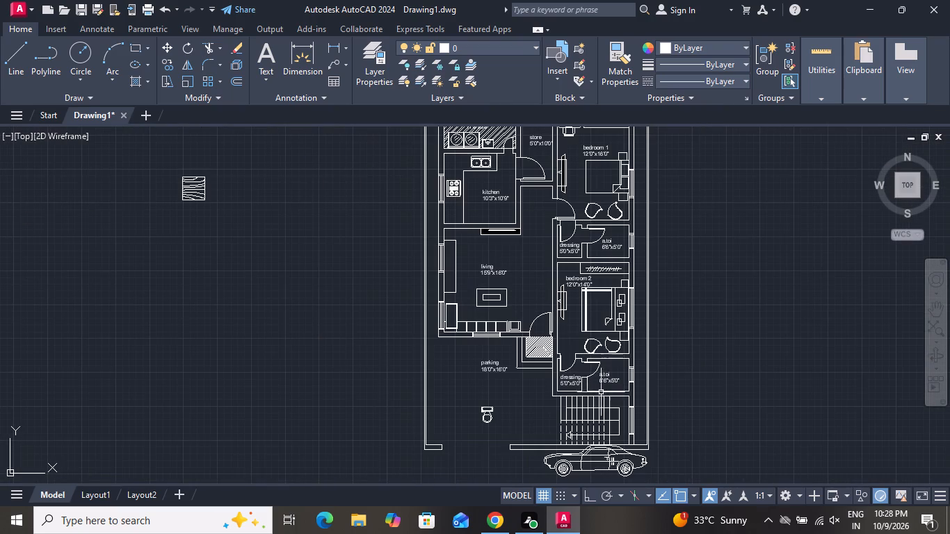
click(485, 426)
click(504, 394)
drag(507, 392, 503, 403)
click(477, 438)
click(185, 46)
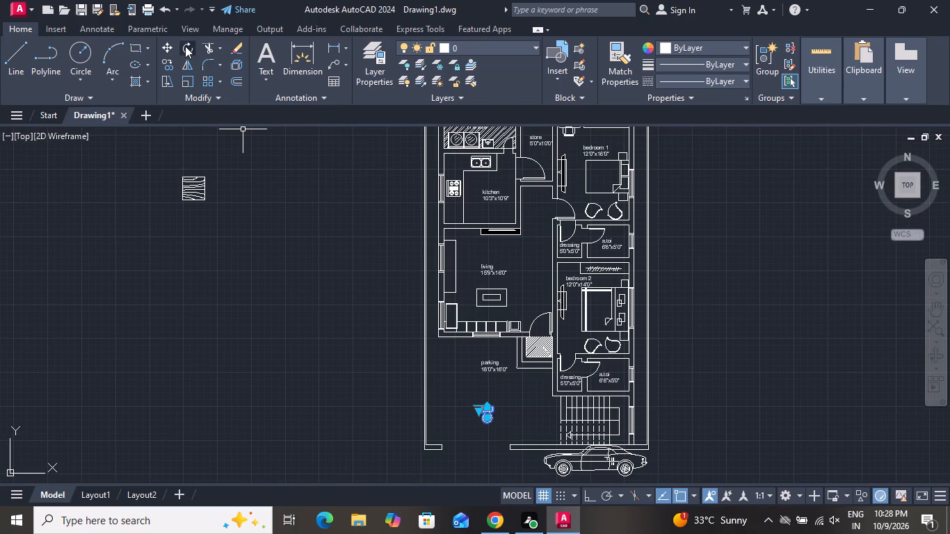
click(593, 499)
scroll(507, 460, up, 3)
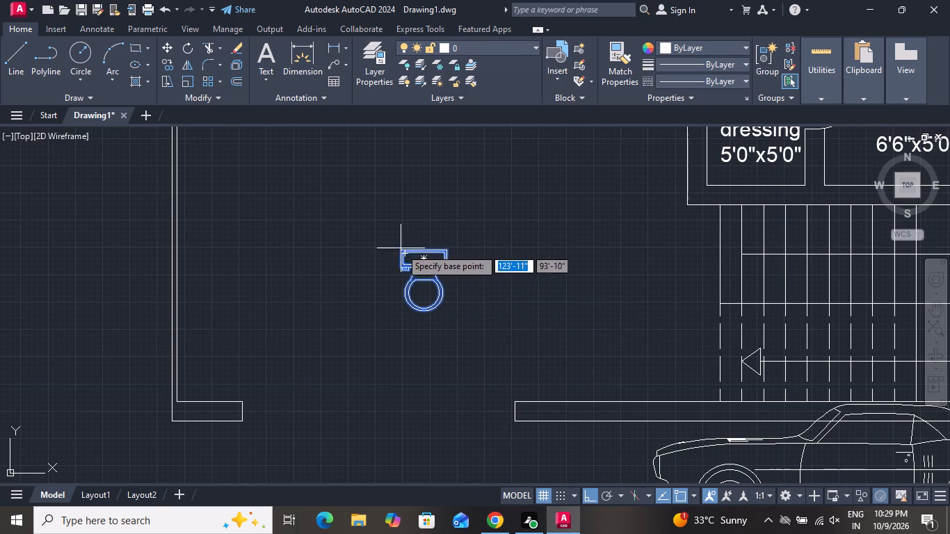
click(401, 250)
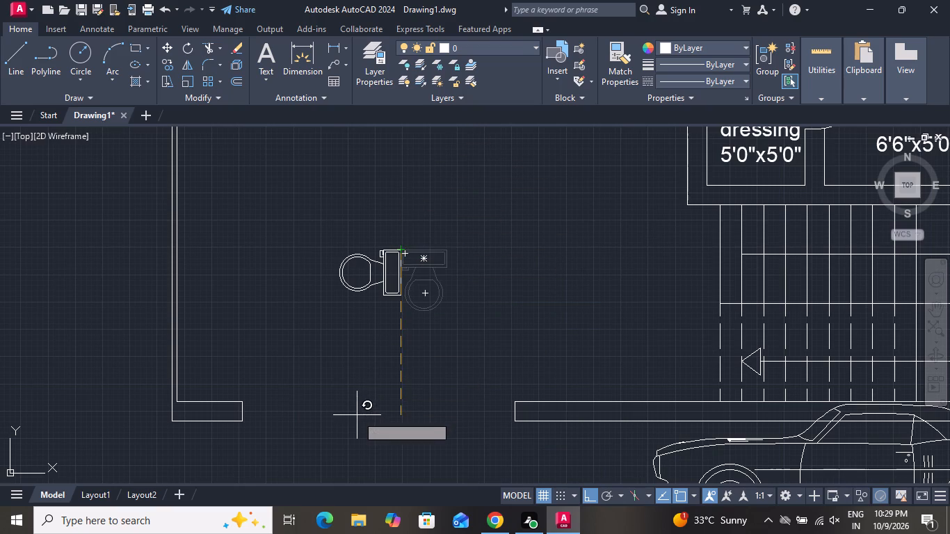
click(357, 415)
Copy the rotated toilet from the parking area into the a.toi room below bedroom 2, tank against the window wall.
drag(444, 224, 439, 235)
click(309, 327)
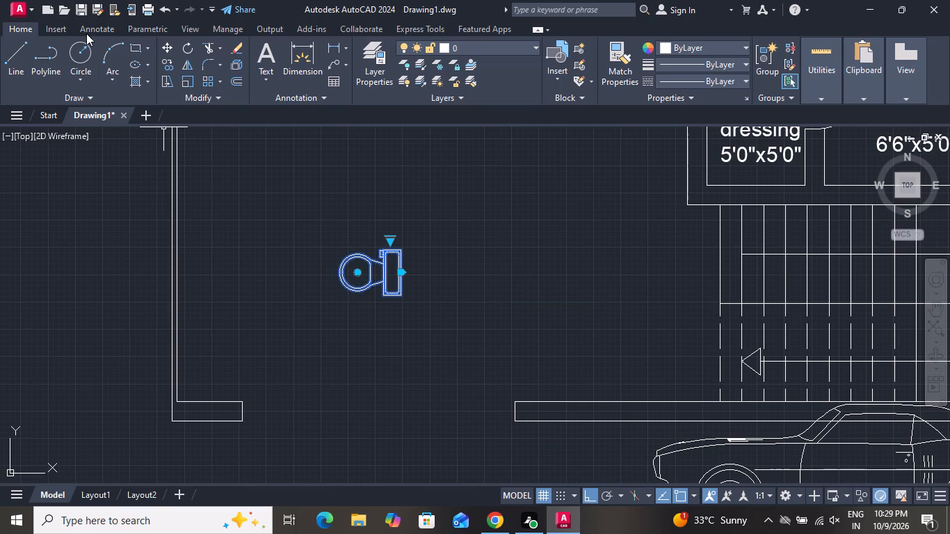
click(163, 67)
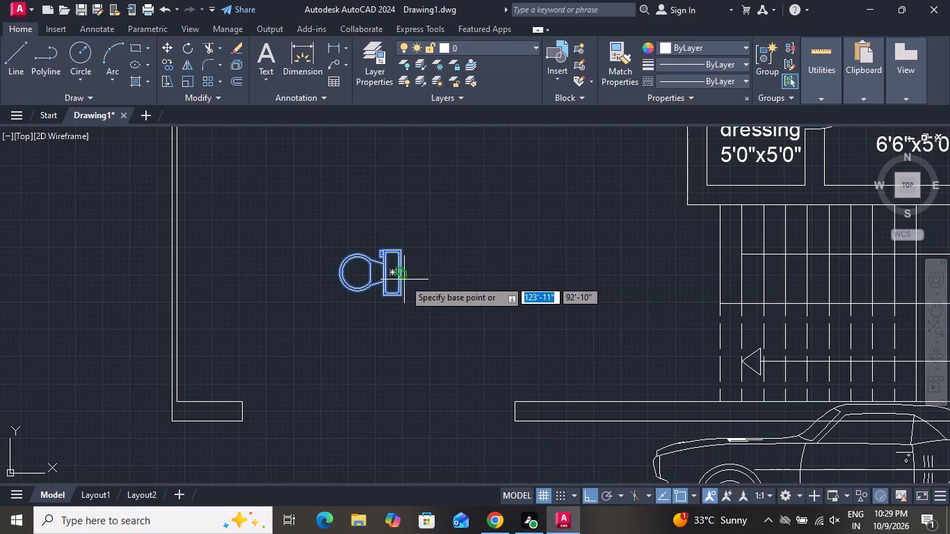
click(404, 280)
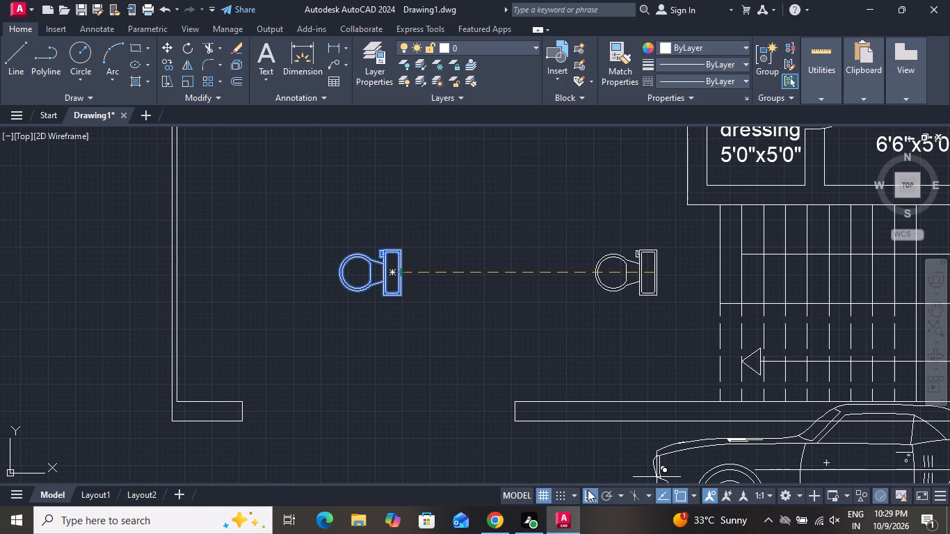
click(588, 489)
scroll(530, 410, down, 3)
scroll(654, 344, up, 2)
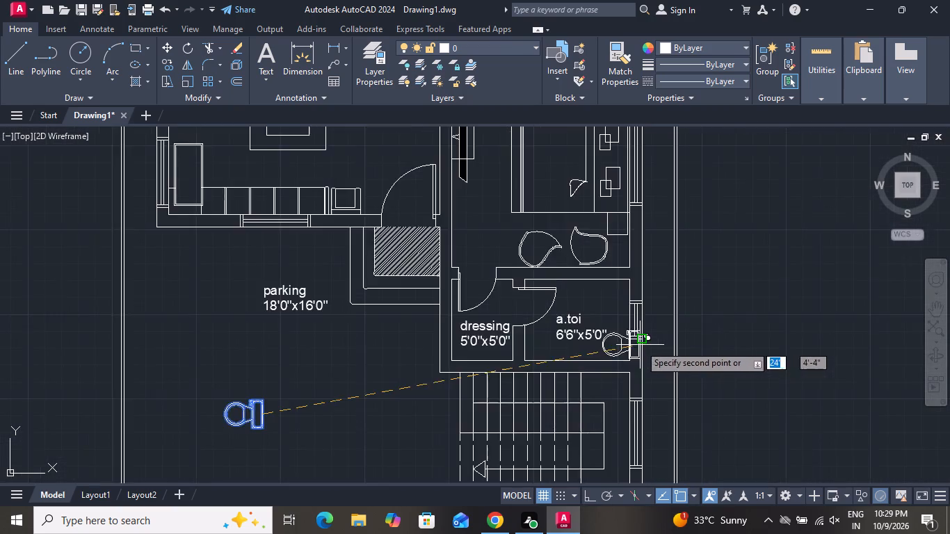
scroll(622, 335, up, 4)
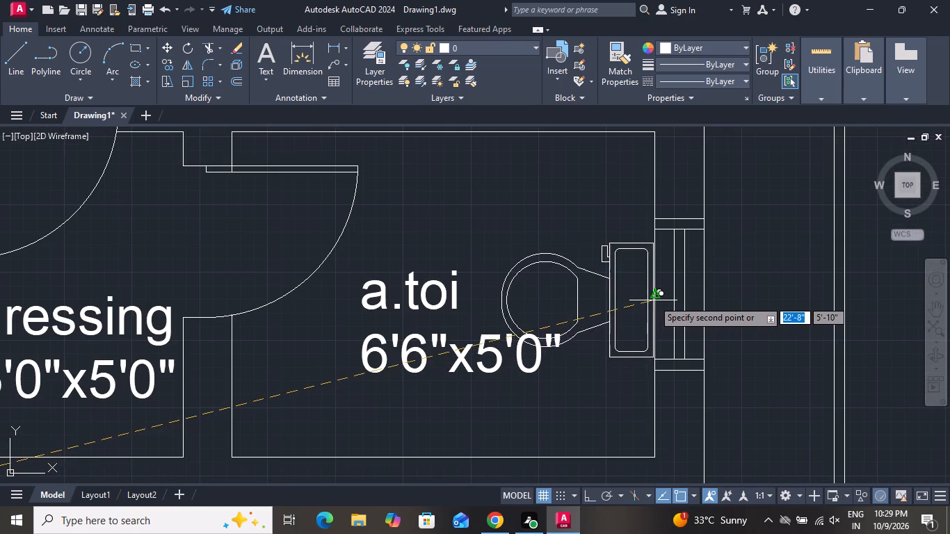
click(653, 299)
Place a second copy of the toilet against the window wall of the a.toi room between the two bedrooms.
scroll(630, 427, down, 4)
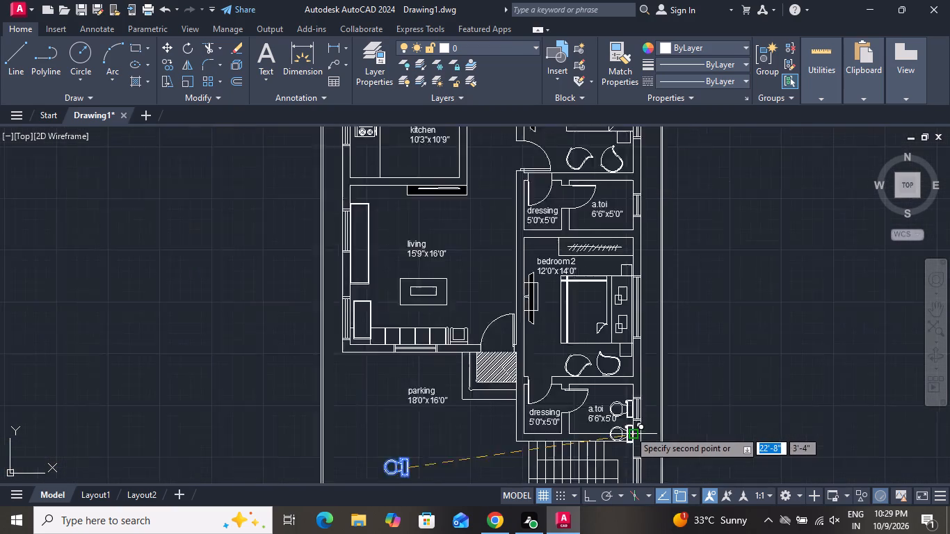
scroll(629, 430, down, 1)
scroll(607, 267, up, 3)
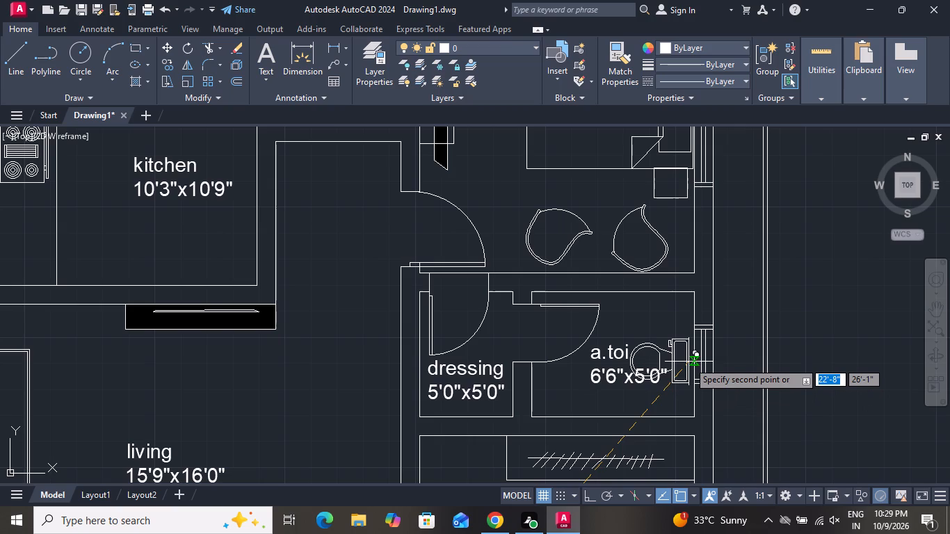
click(693, 359)
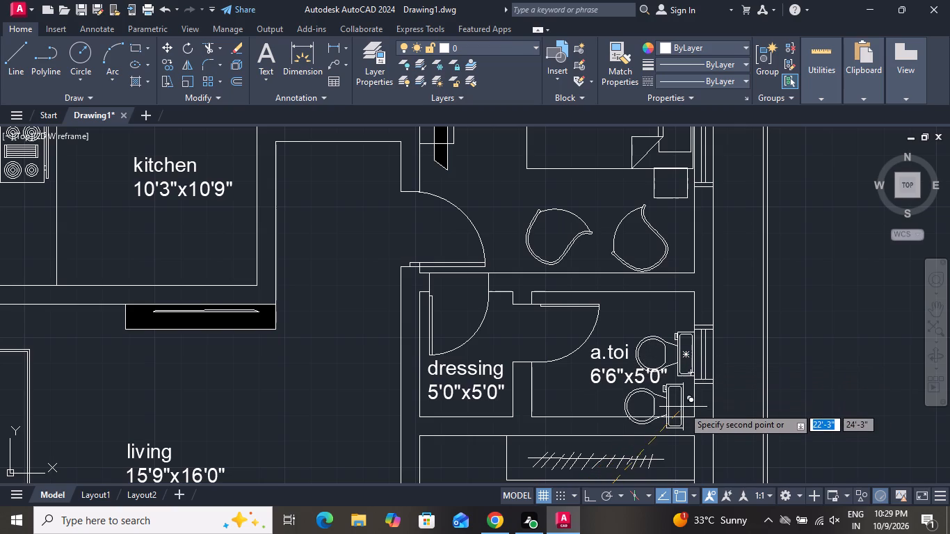
right_click(683, 405)
click(718, 226)
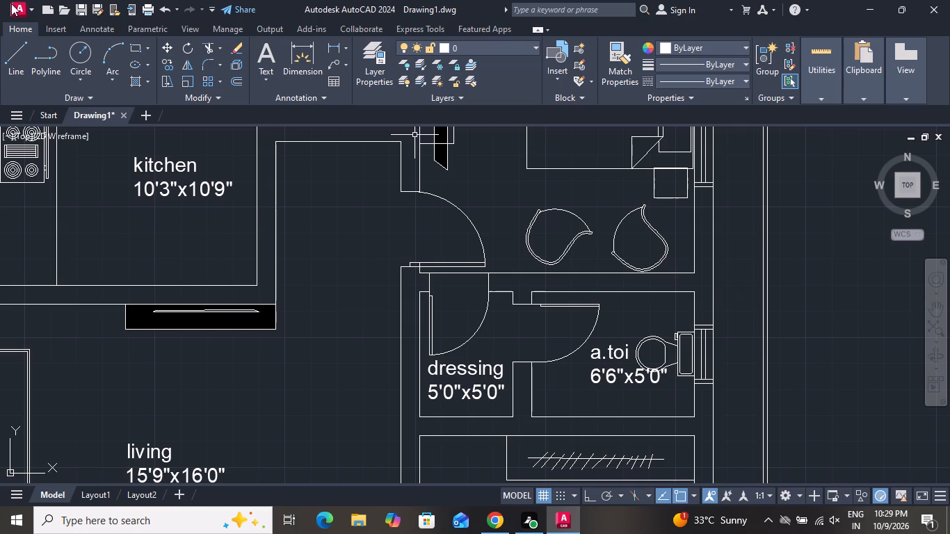
Draw a small upright three-sided outline with lines on the lower wall of the a.toi room between the bedrooms.
click(1, 54)
click(10, 54)
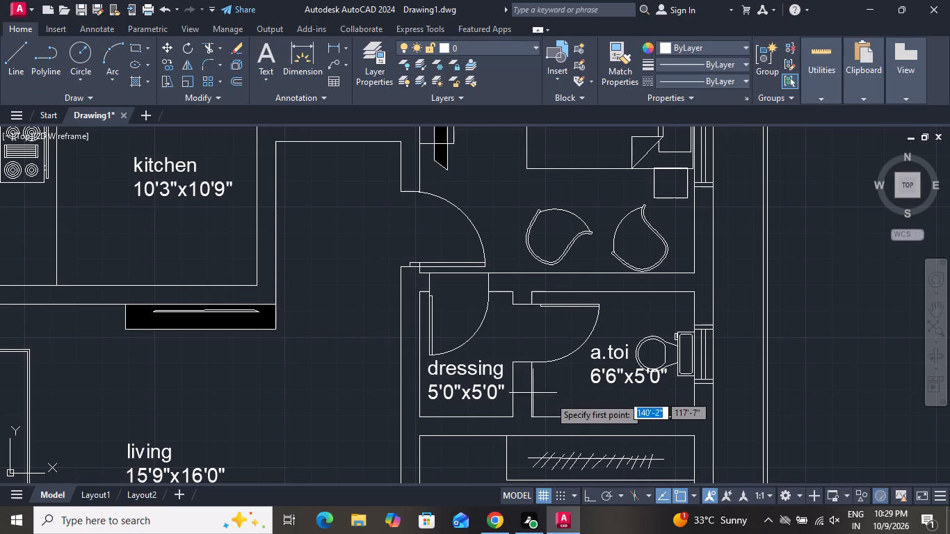
scroll(600, 485, up, 1)
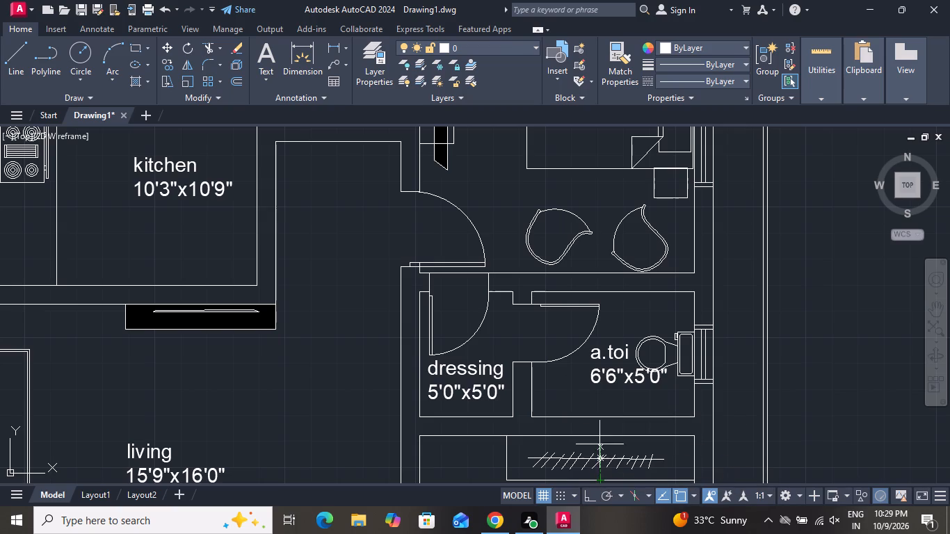
click(583, 418)
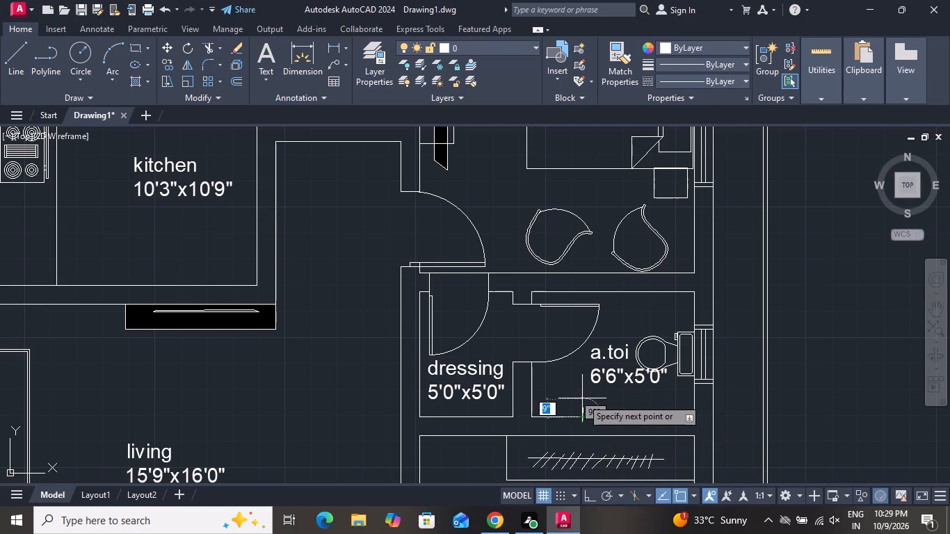
click(590, 493)
scroll(585, 399, up, 1)
click(577, 404)
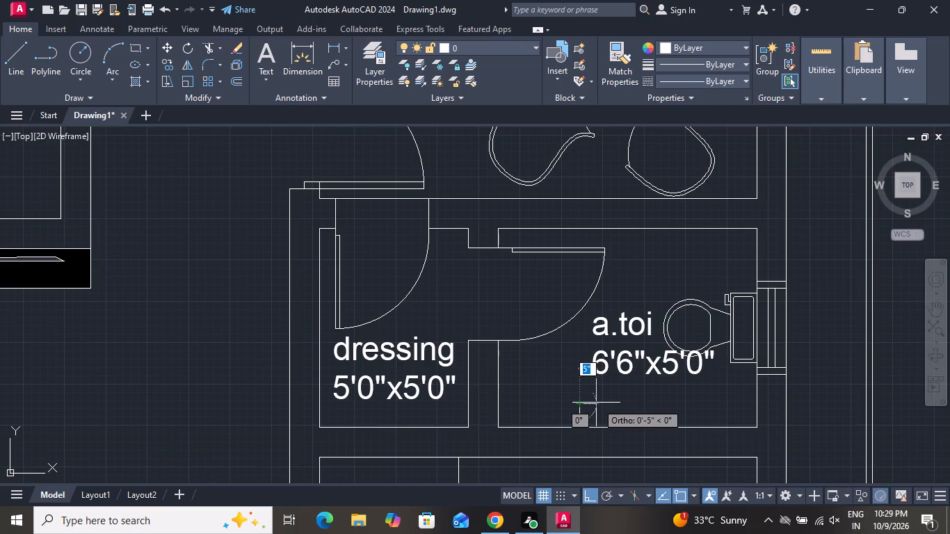
click(592, 403)
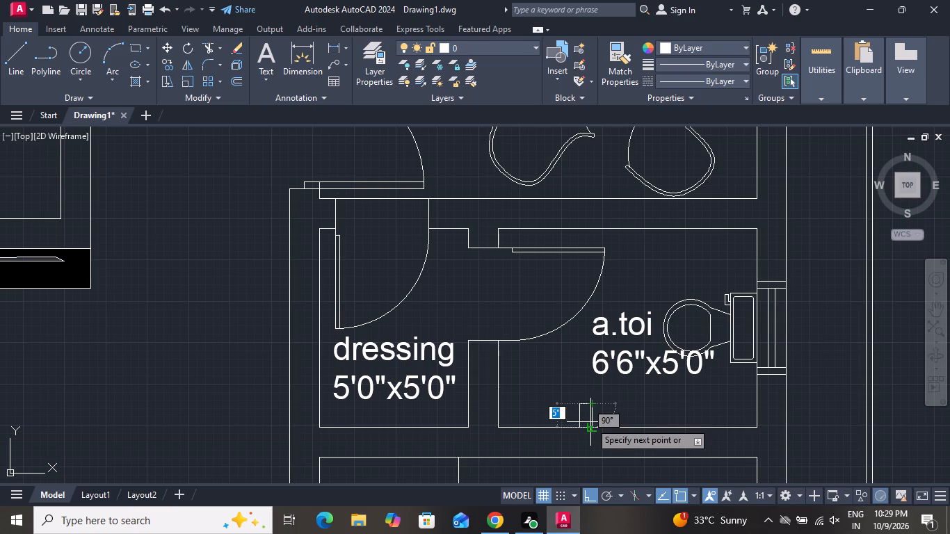
click(593, 424)
right_click(594, 424)
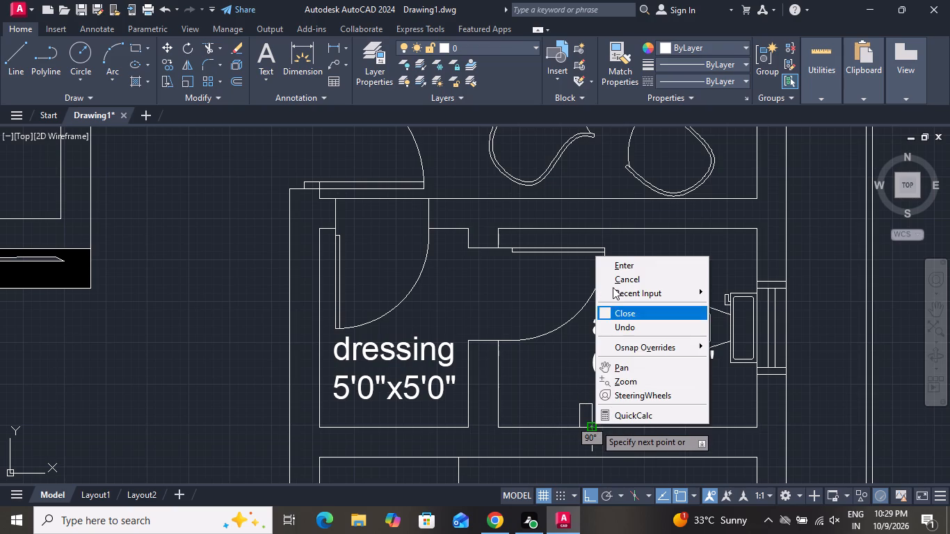
click(614, 280)
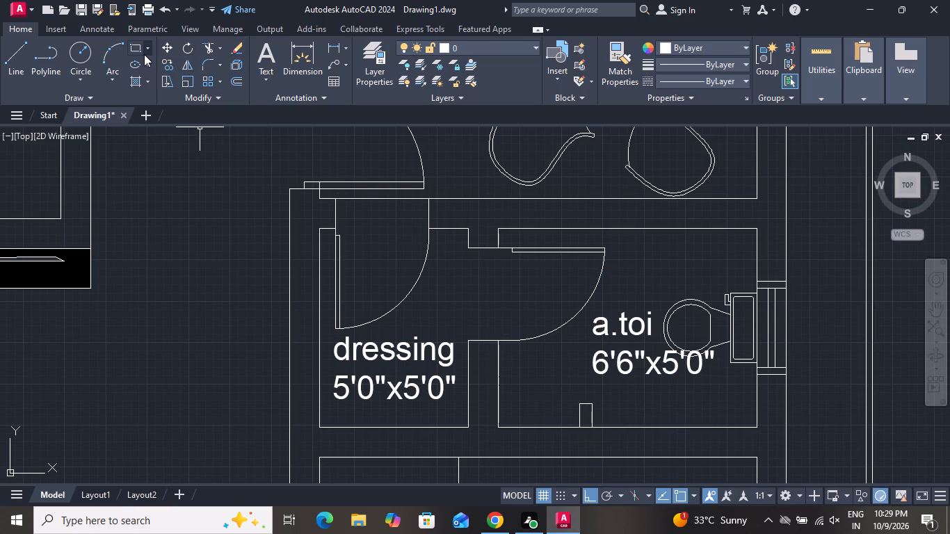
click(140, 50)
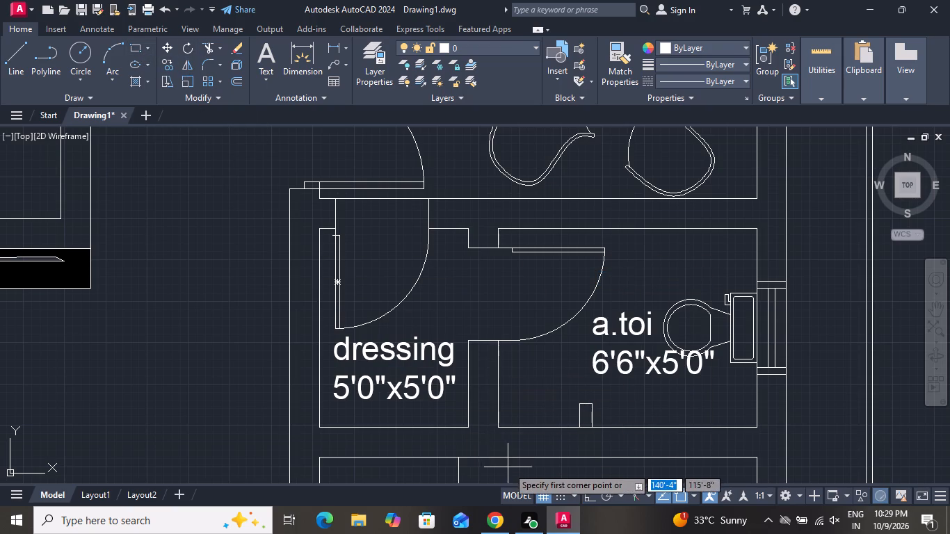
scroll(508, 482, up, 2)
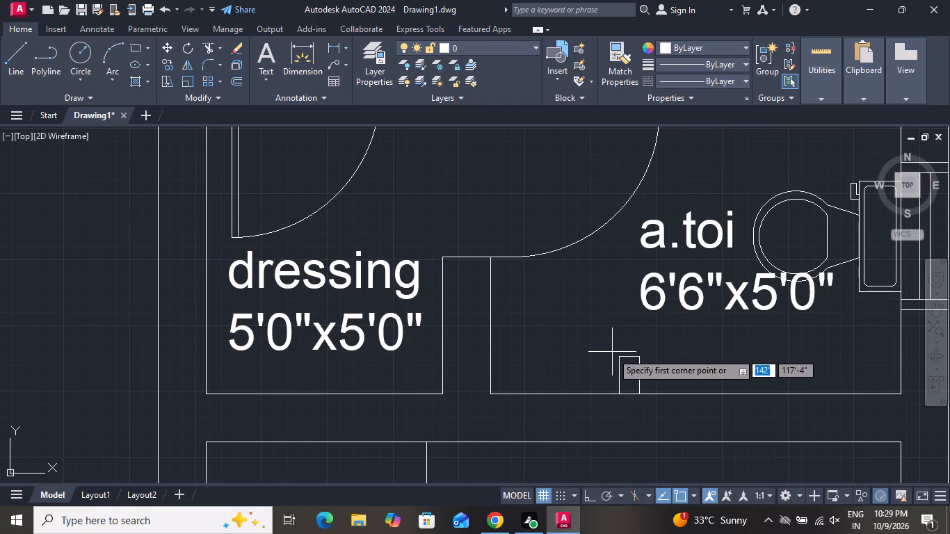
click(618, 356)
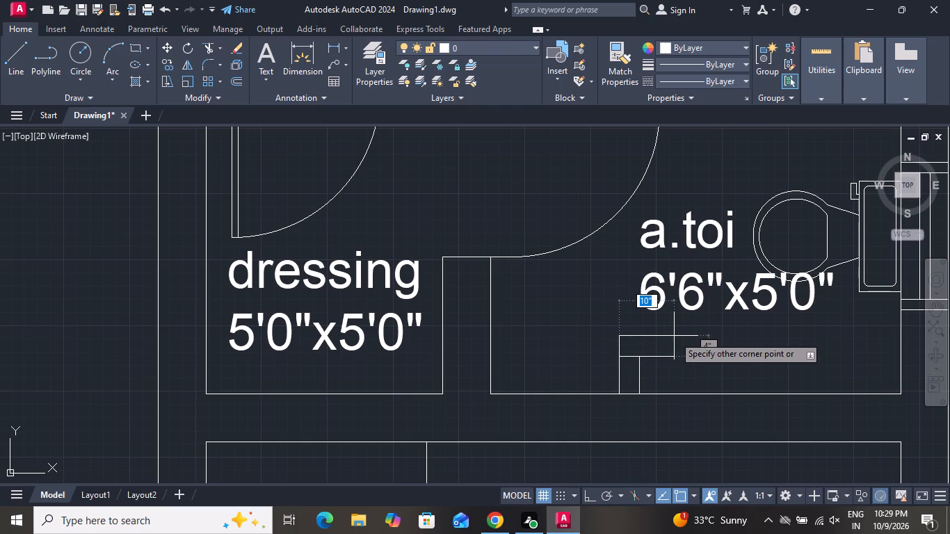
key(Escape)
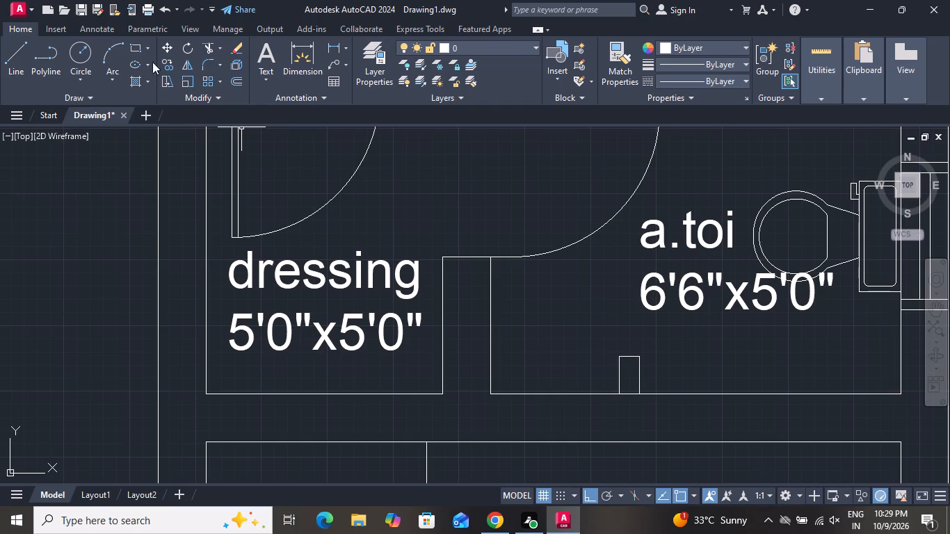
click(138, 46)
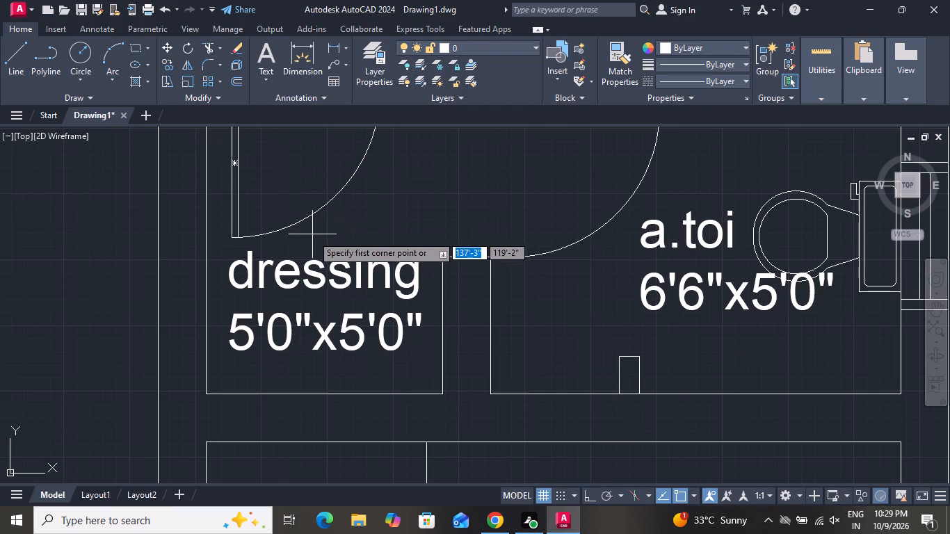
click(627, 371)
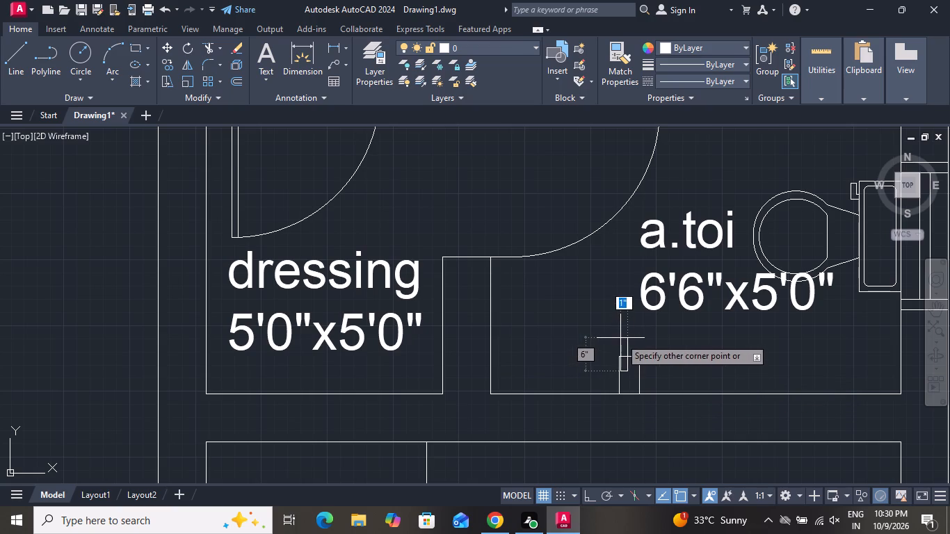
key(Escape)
Draw a small rectangle in the free space between the a.toi room's door-side wall and the upright outline.
click(140, 47)
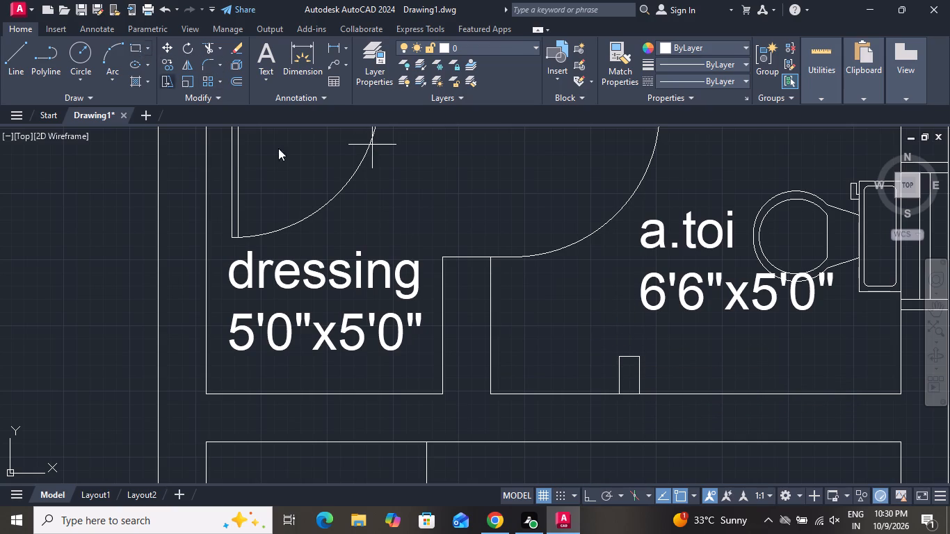
click(534, 335)
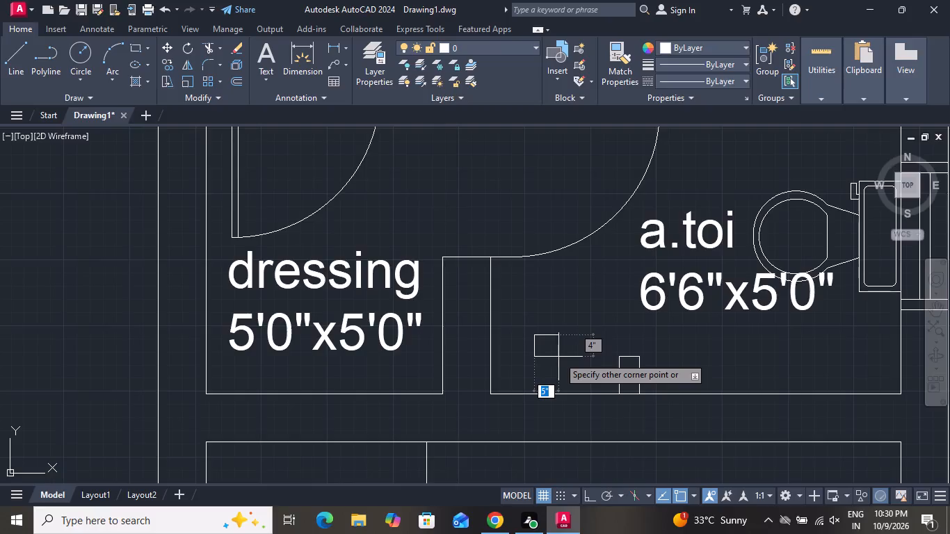
click(566, 360)
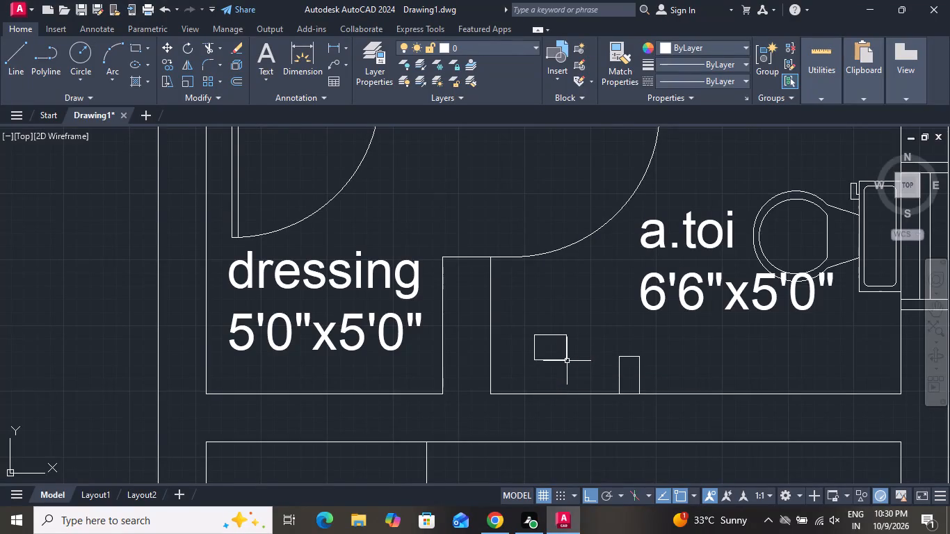
Move the small rectangle by its bottom midpoint onto the top of the upright outline, centred and slightly overlapping it.
drag(576, 333, 562, 349)
click(536, 365)
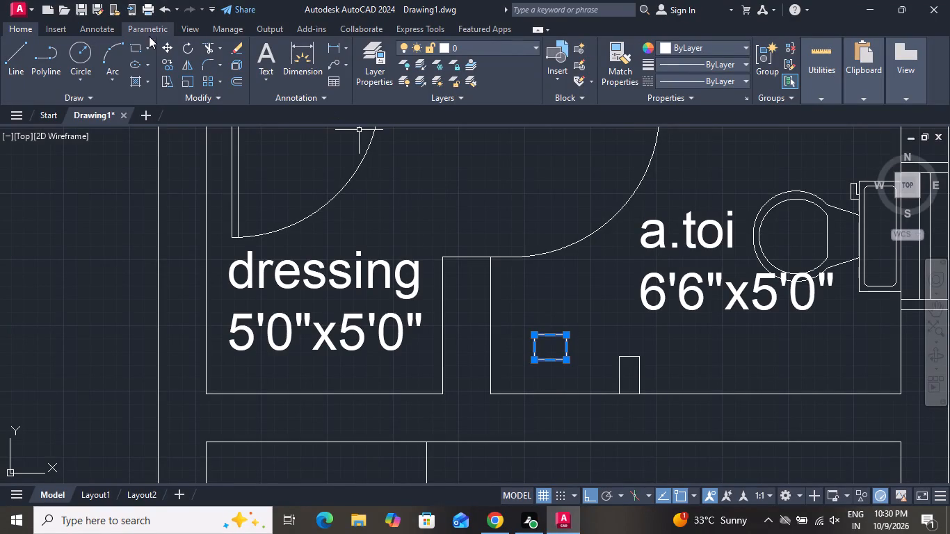
click(166, 49)
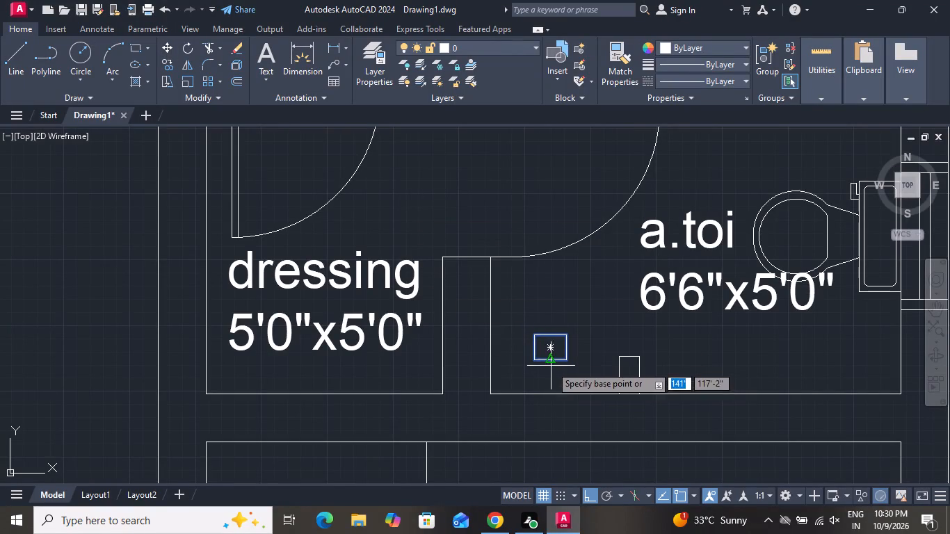
click(549, 362)
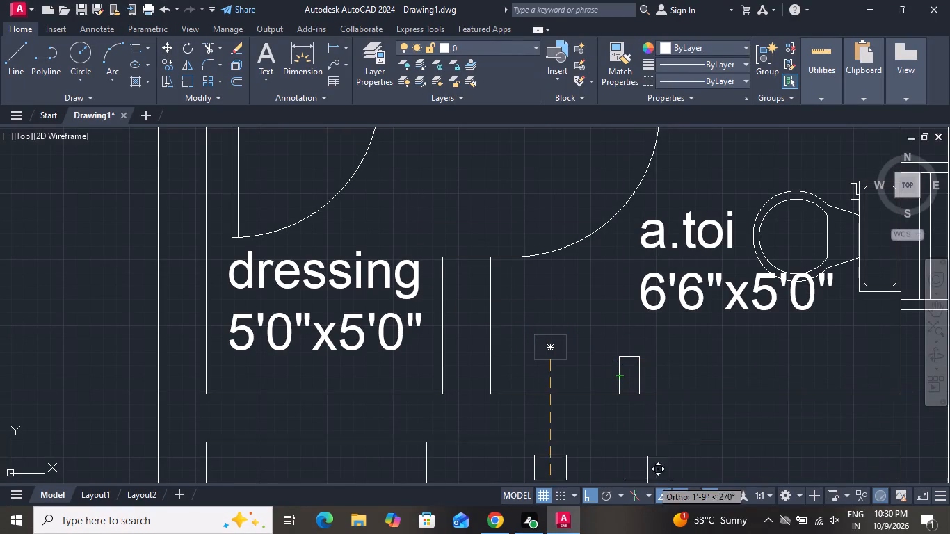
click(596, 494)
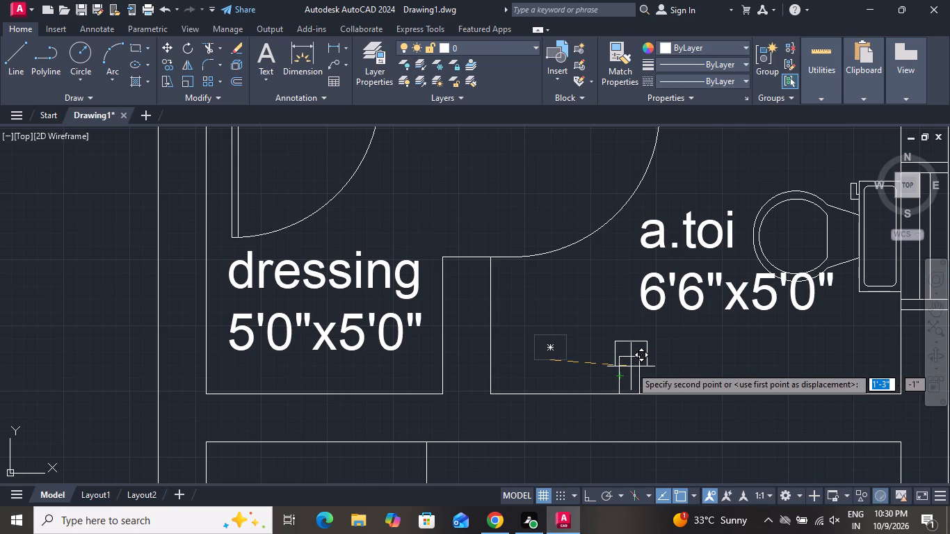
click(631, 366)
scroll(513, 348, down, 1)
scroll(587, 315, up, 2)
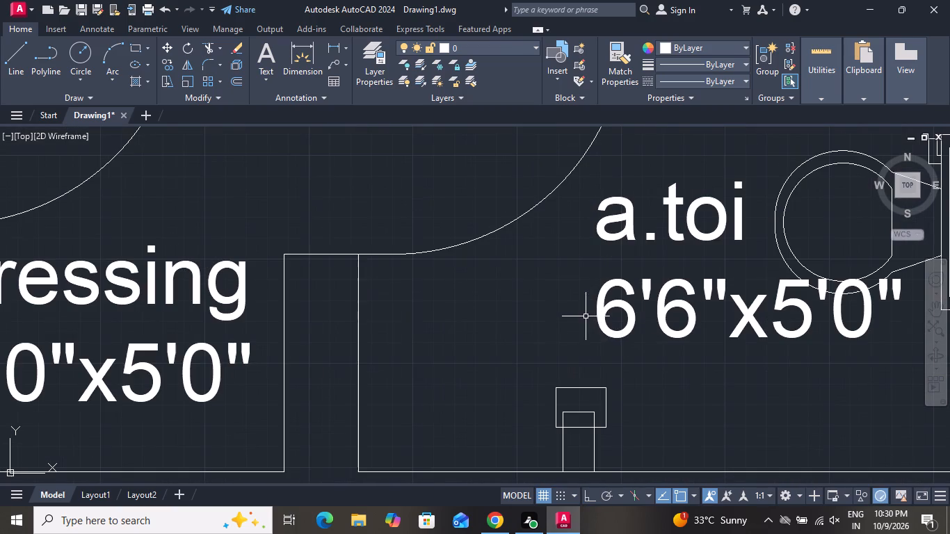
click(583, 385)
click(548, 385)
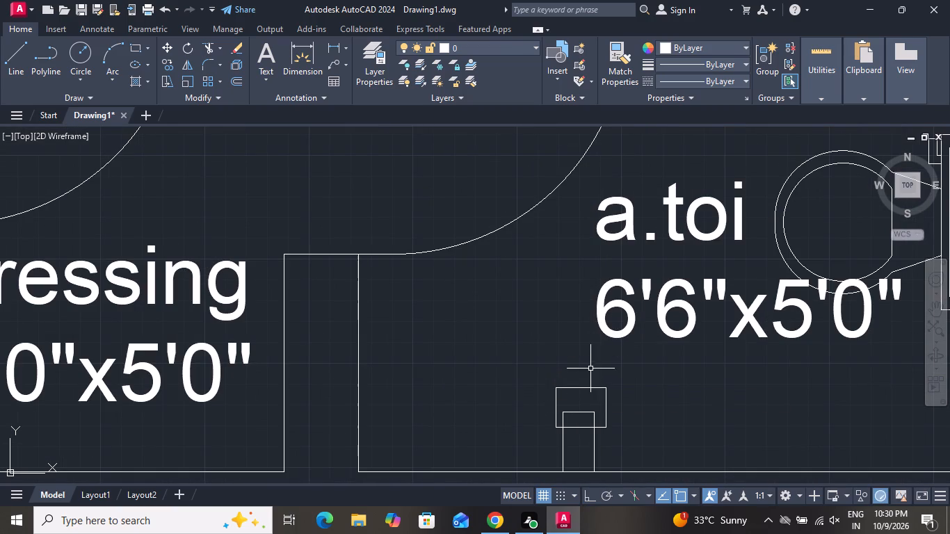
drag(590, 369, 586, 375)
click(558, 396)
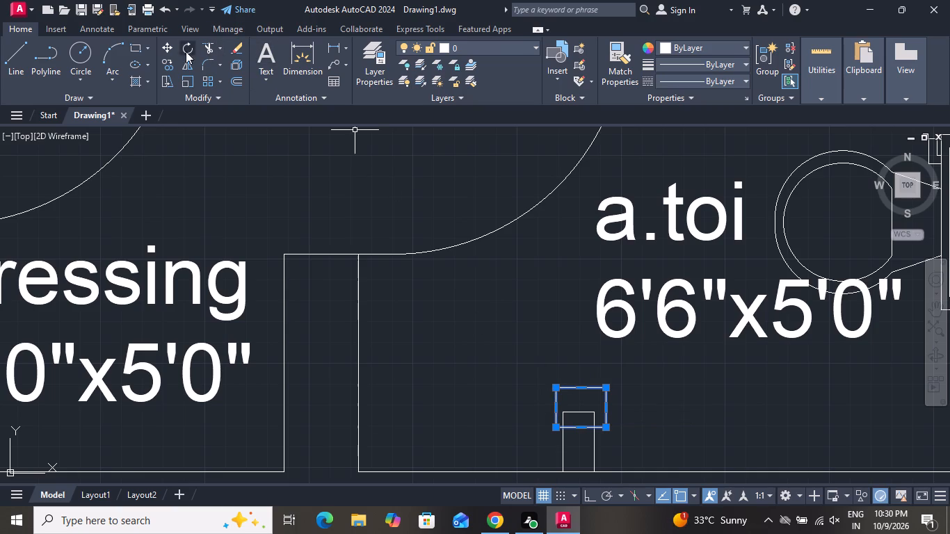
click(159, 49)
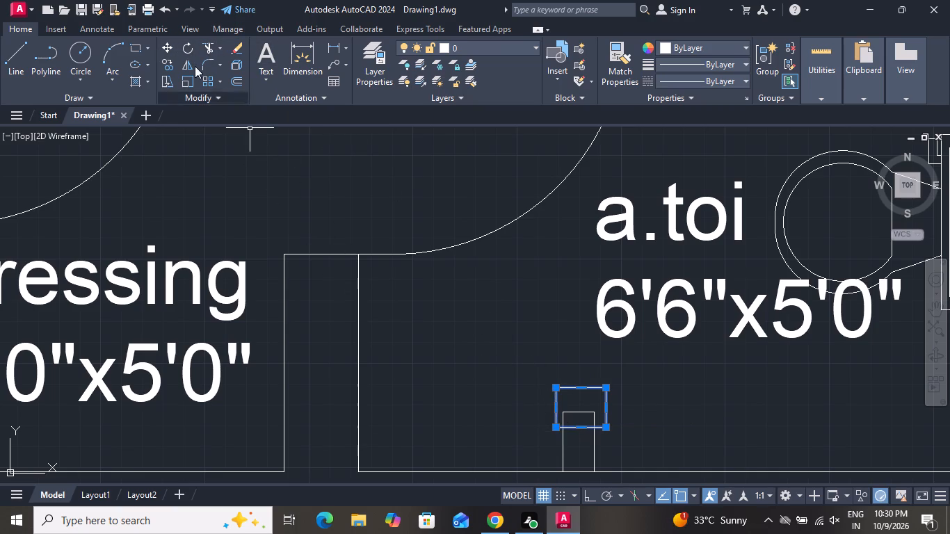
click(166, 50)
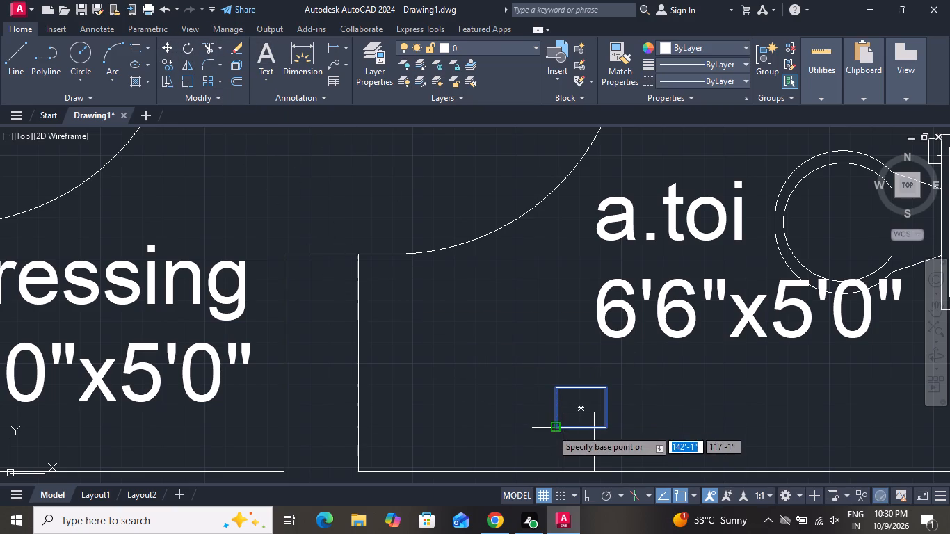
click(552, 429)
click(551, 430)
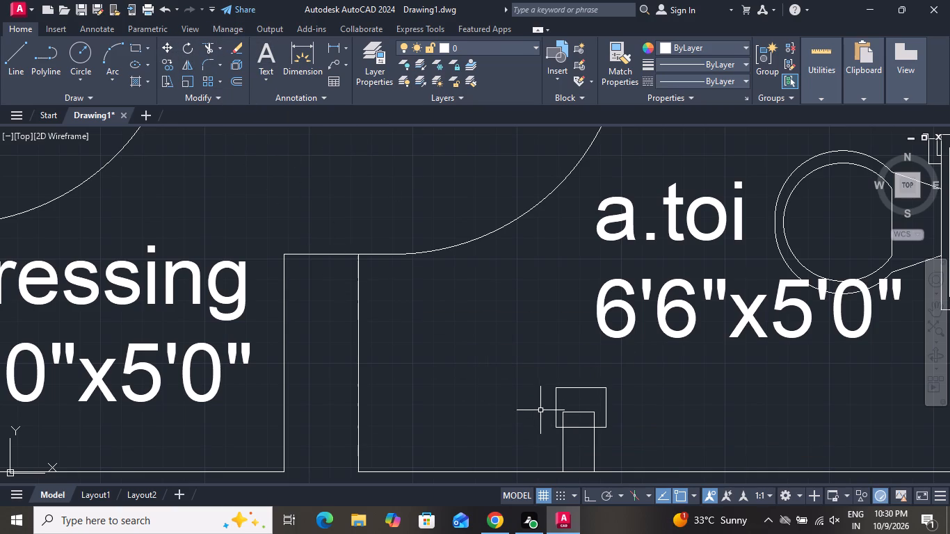
Move the small rectangle and upright outline together about 3" along the lower wall of the a.toi room between the bedrooms, towards the window.
scroll(565, 390, down, 2)
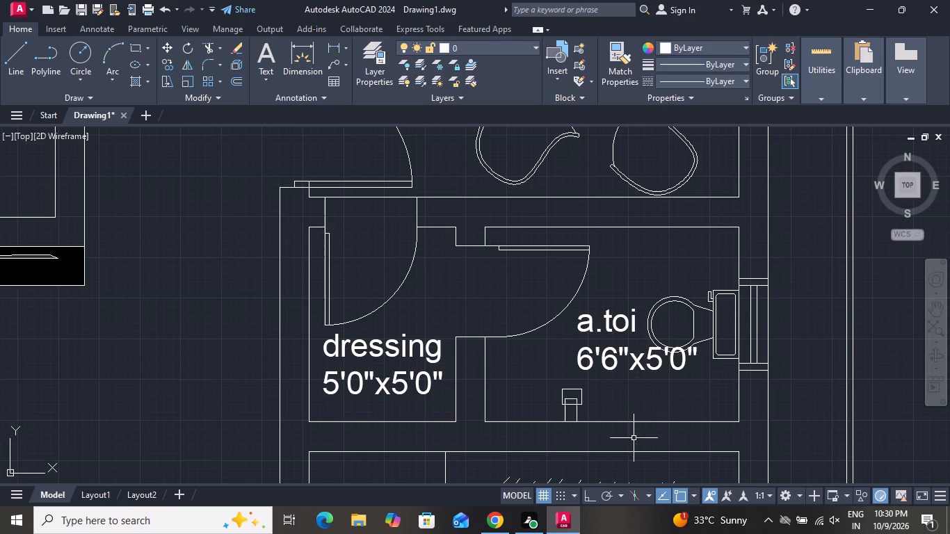
scroll(579, 403, up, 2)
click(592, 366)
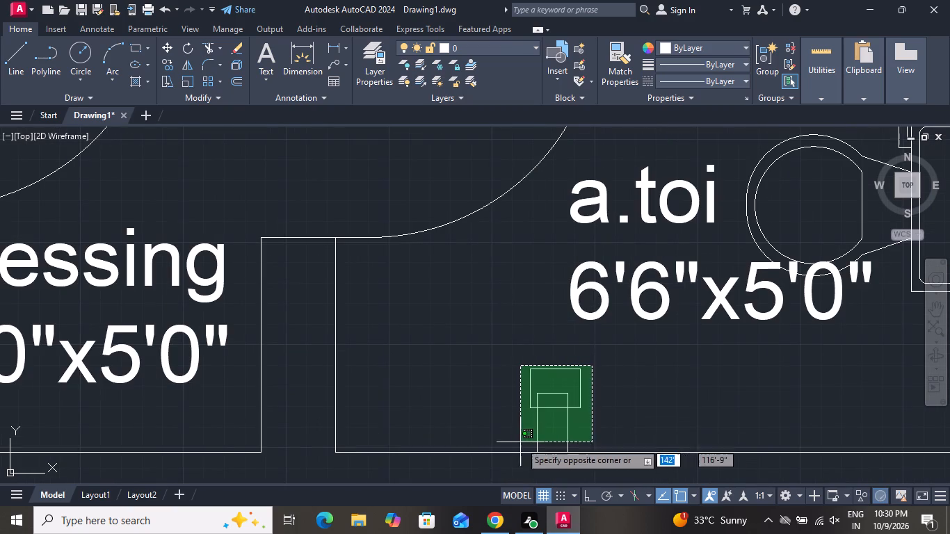
click(510, 444)
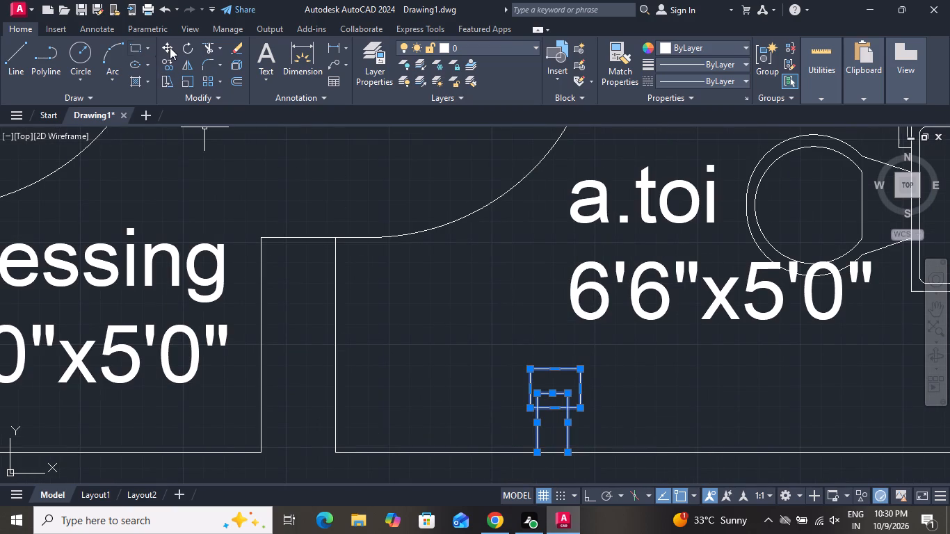
click(170, 47)
click(538, 448)
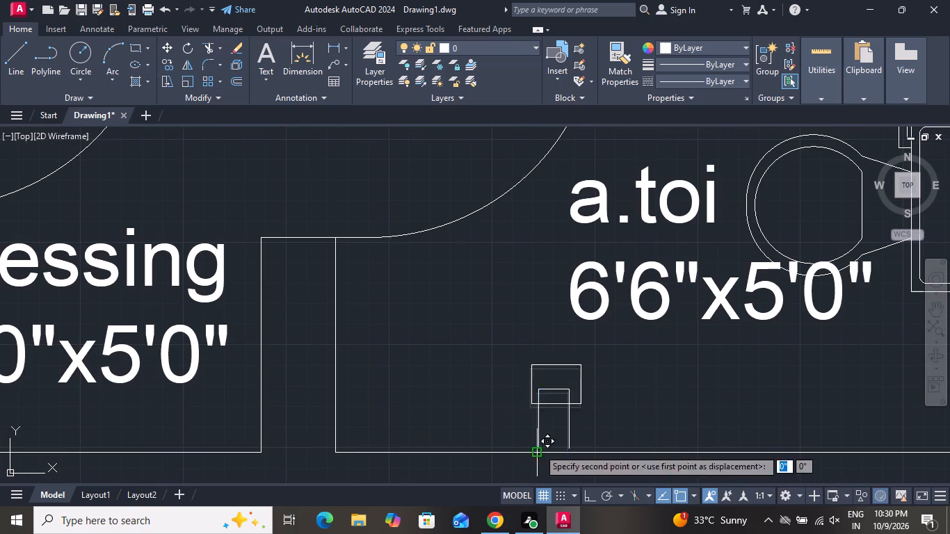
scroll(586, 407, down, 3)
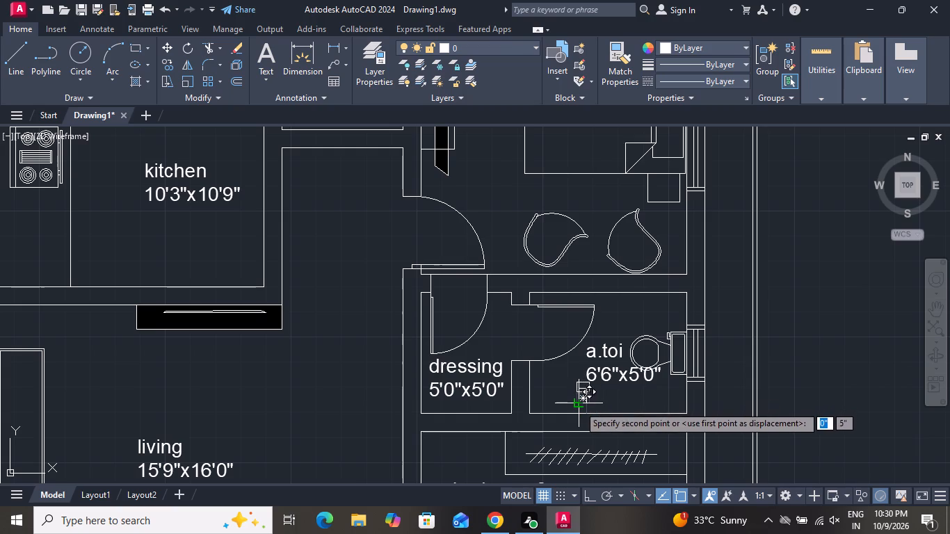
scroll(581, 414, up, 4)
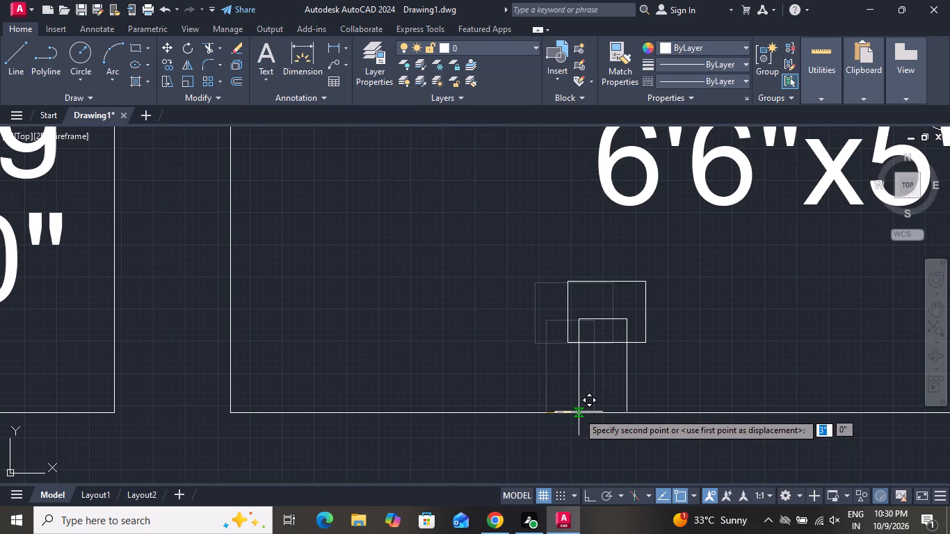
click(578, 412)
Copy the rectangle and upright outline about 20'-6" straight down onto the lower wall of the a.toi room next to the staircase.
click(677, 270)
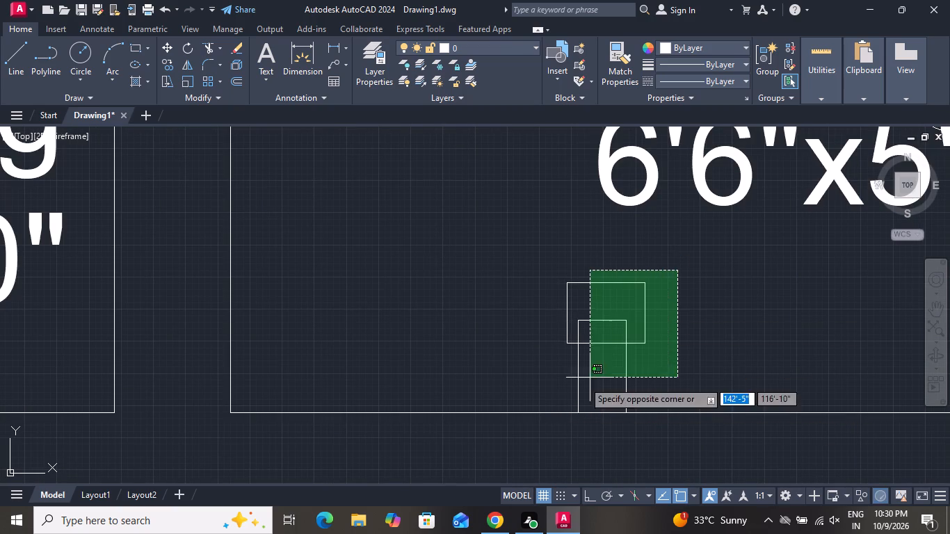
click(524, 366)
click(171, 64)
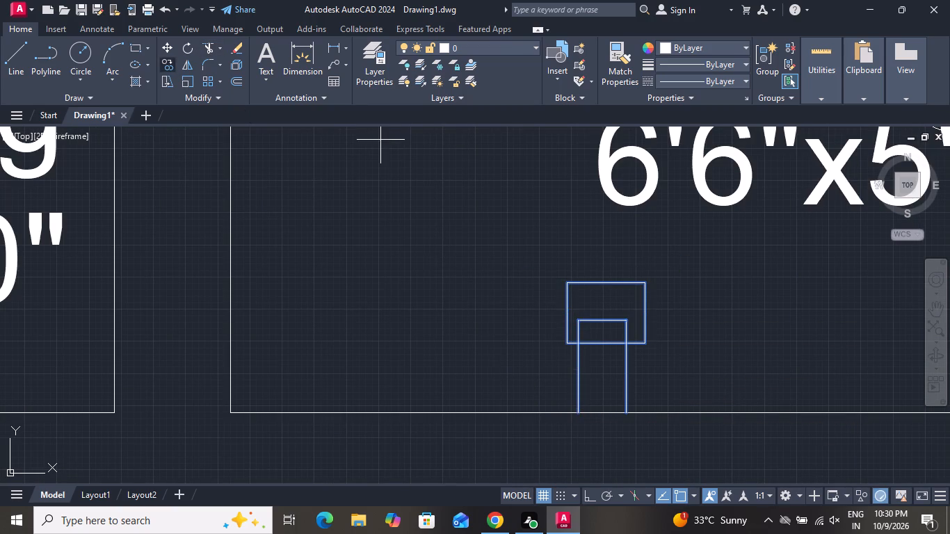
click(578, 415)
scroll(353, 339, up, 1)
scroll(357, 337, down, 1)
scroll(414, 281, down, 5)
scroll(510, 270, down, 1)
scroll(510, 270, up, 1)
scroll(494, 358, down, 3)
scroll(481, 423, up, 3)
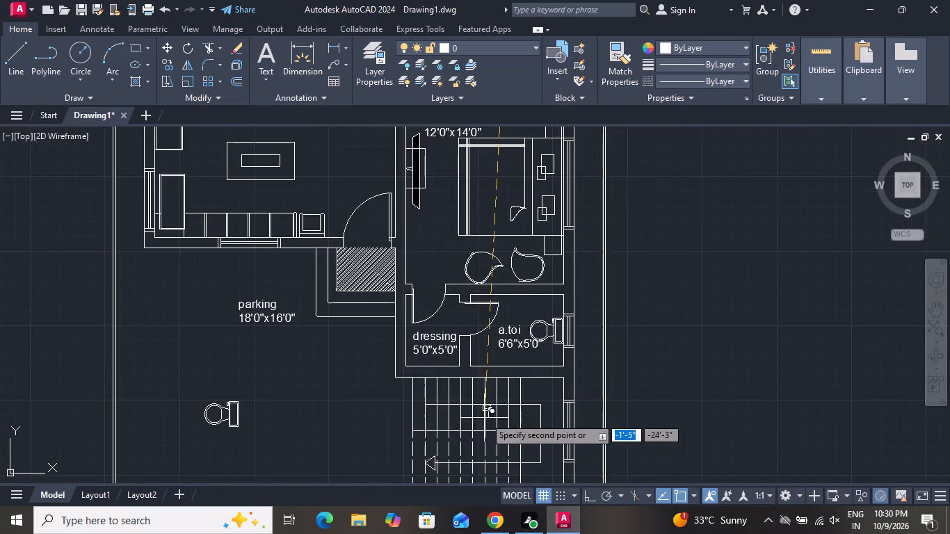
scroll(489, 393, down, 1)
scroll(489, 391, up, 3)
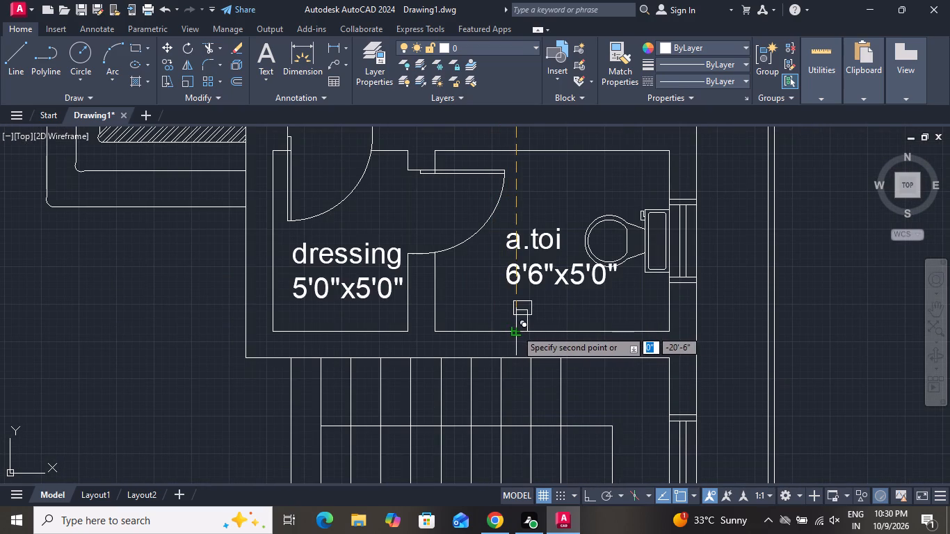
click(516, 330)
right_click(539, 418)
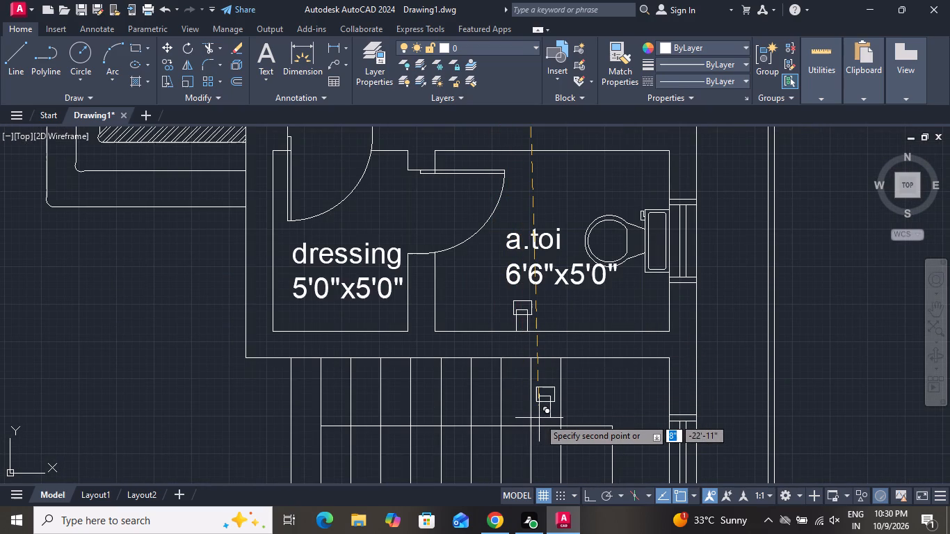
click(581, 250)
Draw a vertical line from the outer corner of the entrance steps down to the inner line of the front boundary wall.
click(14, 62)
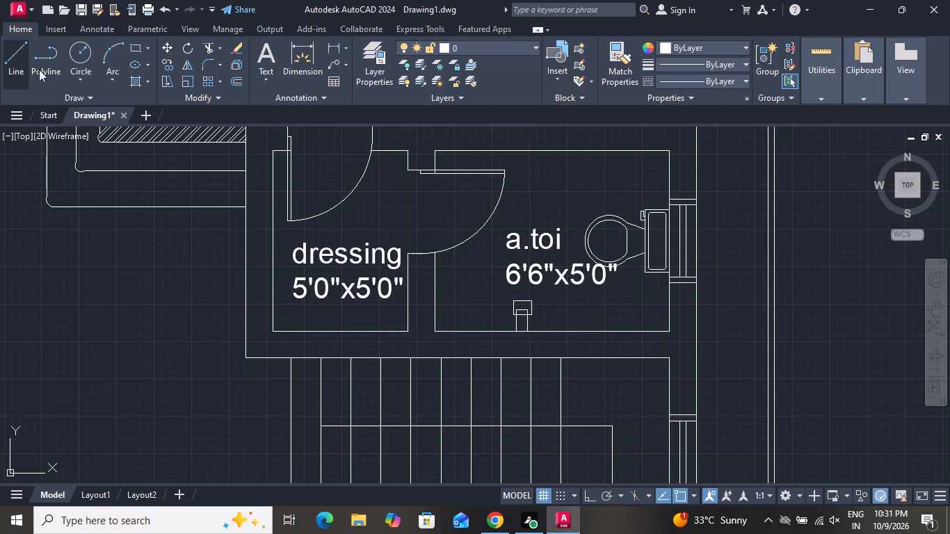
scroll(455, 269, down, 3)
scroll(314, 270, up, 2)
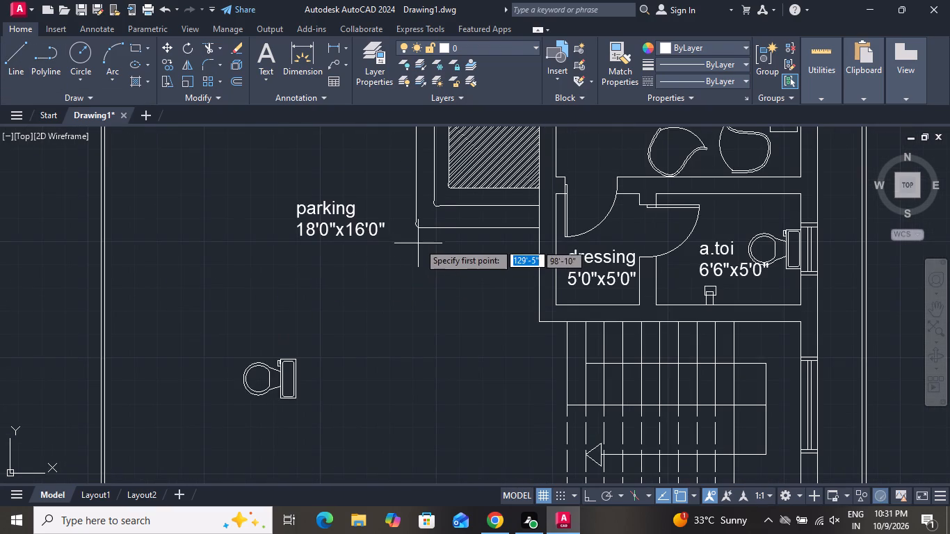
click(419, 228)
scroll(424, 418, down, 2)
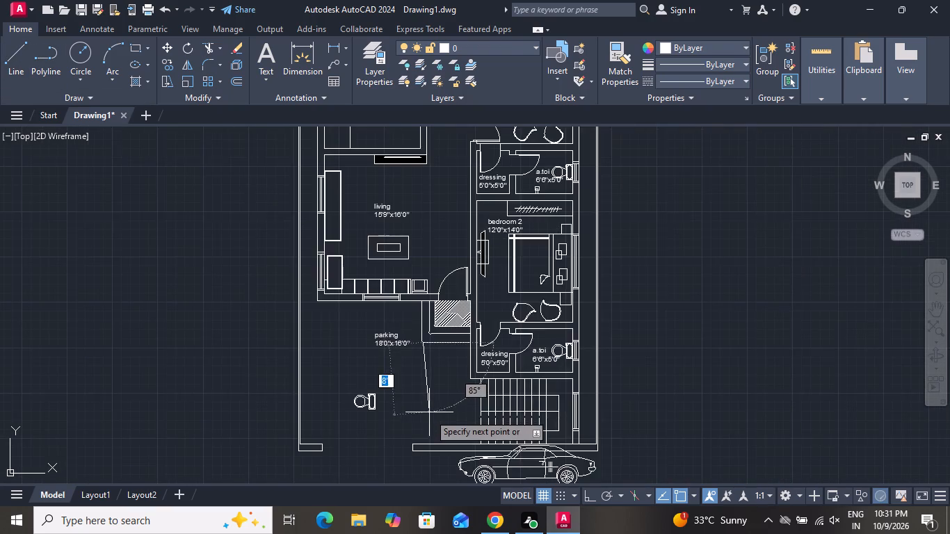
scroll(429, 414, down, 3)
scroll(424, 428, up, 5)
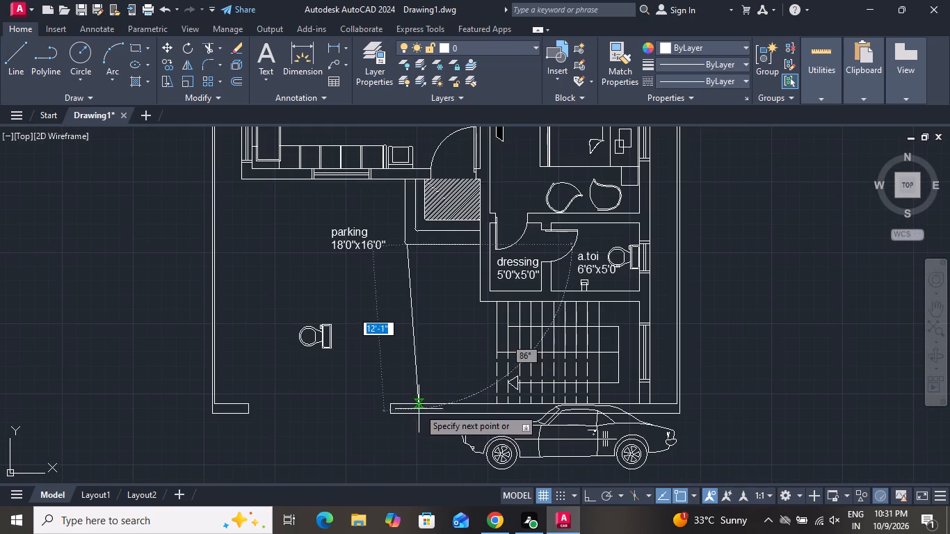
click(410, 405)
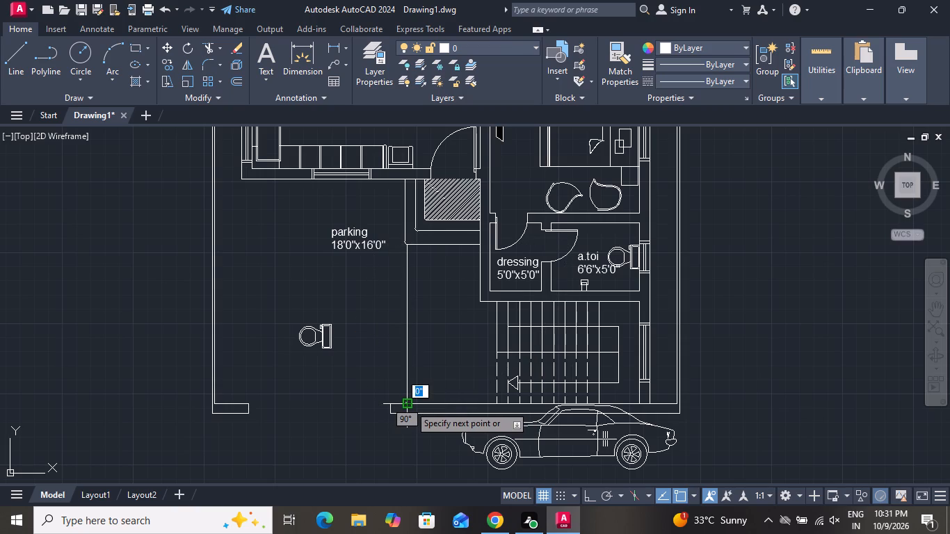
right_click(410, 405)
click(440, 267)
Delete the spare toilet block lying in the parking area.
drag(344, 296, 337, 332)
click(278, 363)
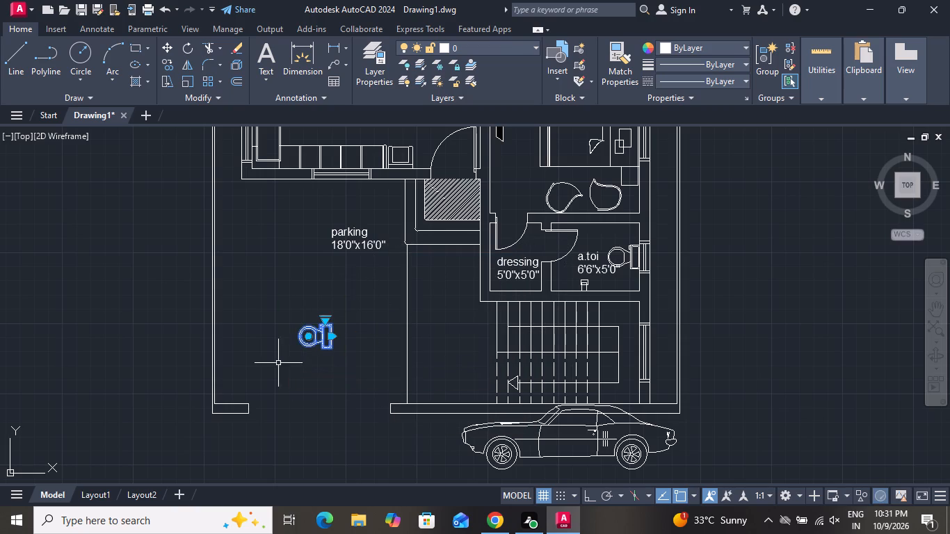
key(Delete)
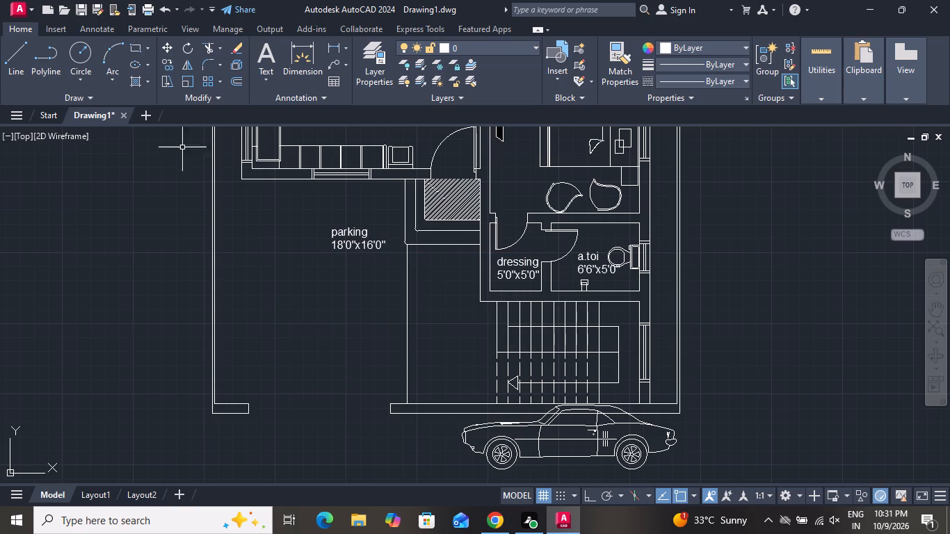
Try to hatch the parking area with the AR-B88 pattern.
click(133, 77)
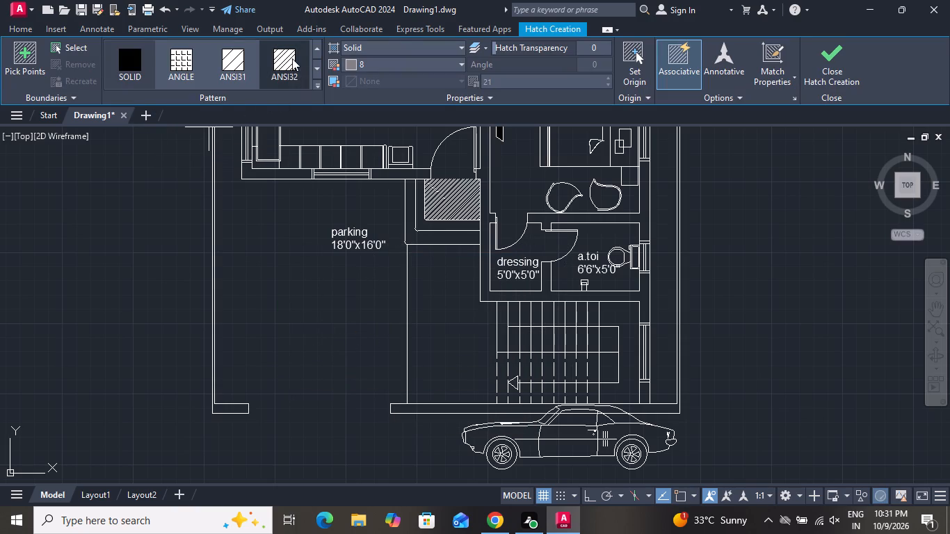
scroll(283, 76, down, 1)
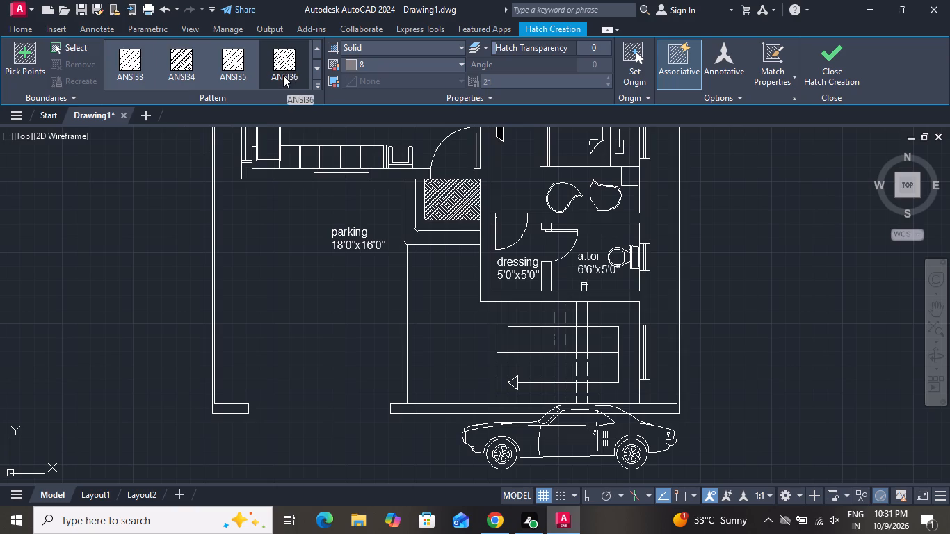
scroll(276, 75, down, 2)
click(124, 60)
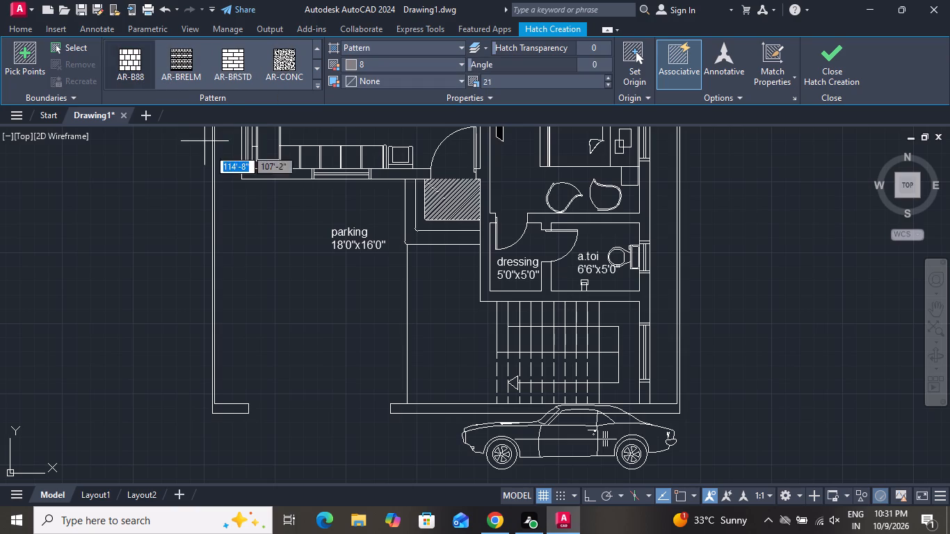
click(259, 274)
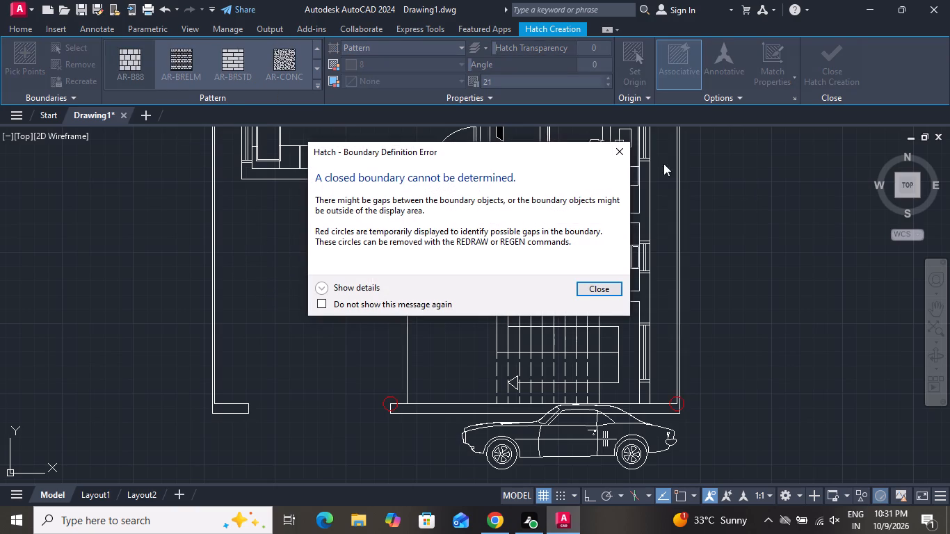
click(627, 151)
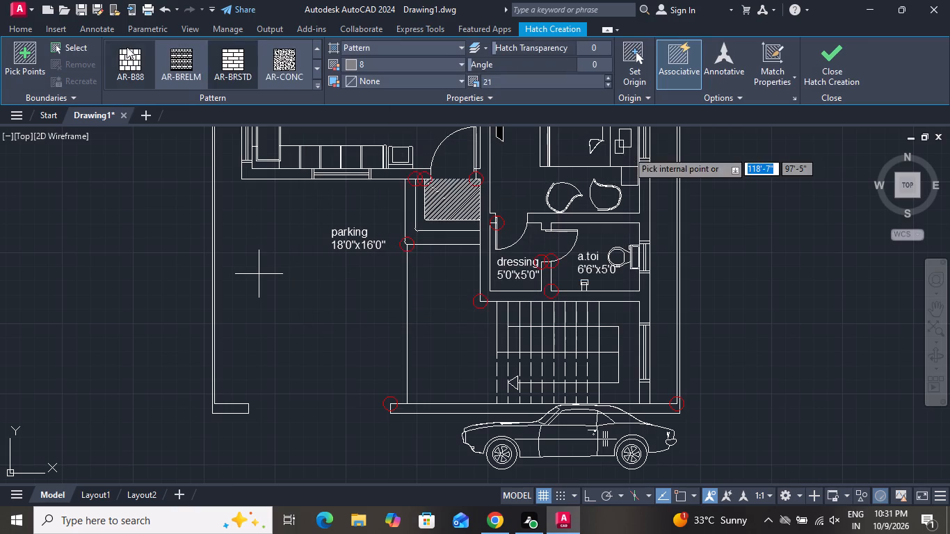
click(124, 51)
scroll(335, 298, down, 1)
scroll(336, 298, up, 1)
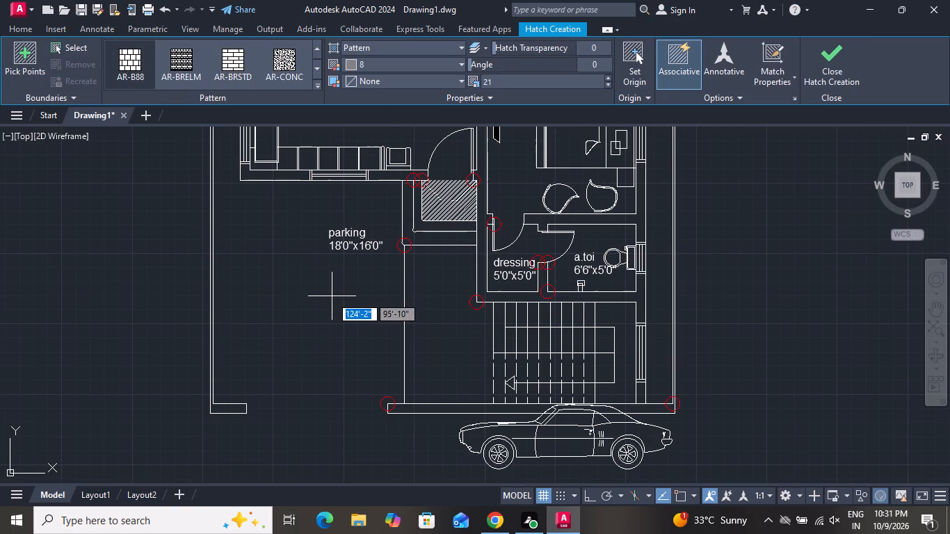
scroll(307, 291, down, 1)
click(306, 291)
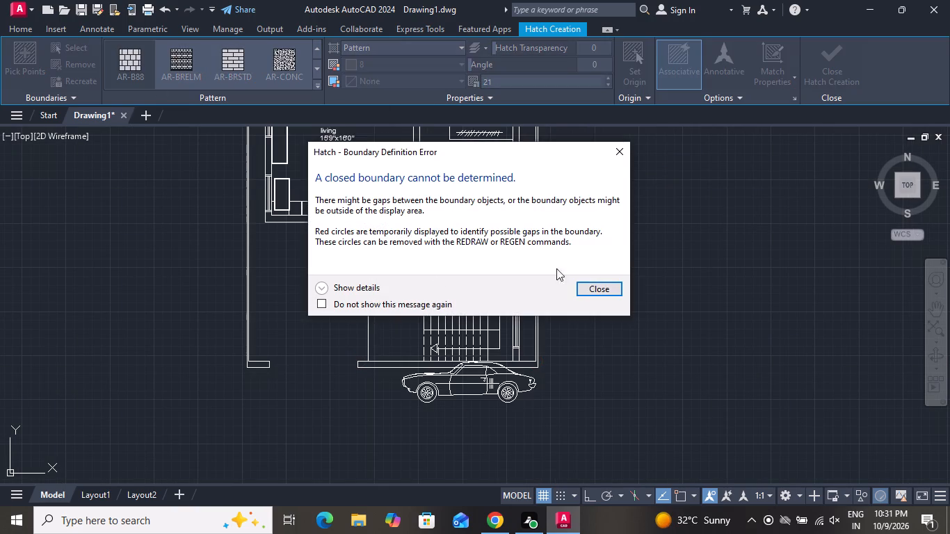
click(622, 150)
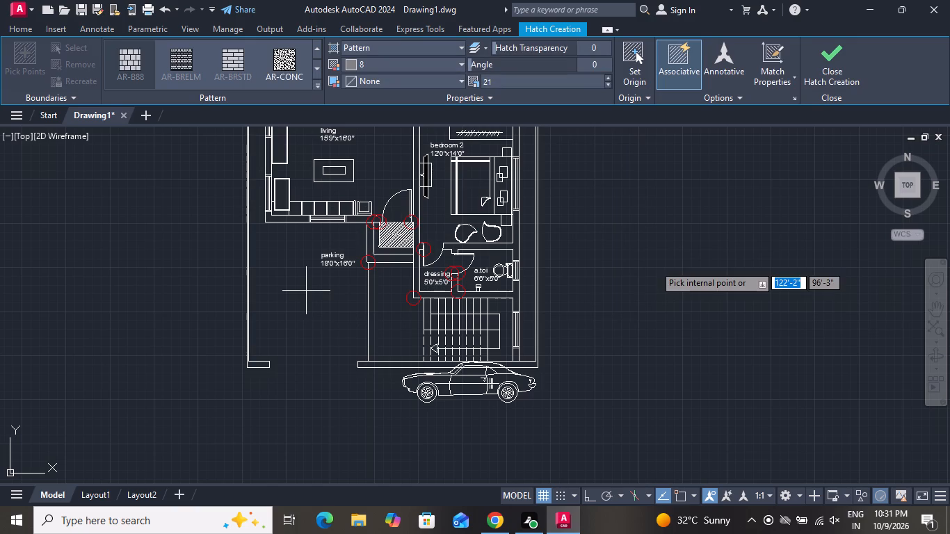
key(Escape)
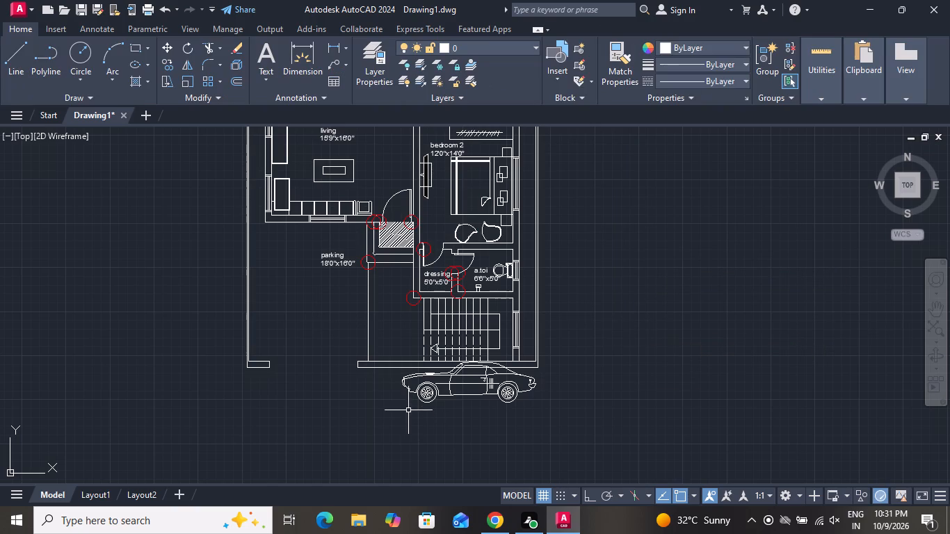
Shift the car block slightly below the front boundary wall and switch it from side view to top view.
click(414, 393)
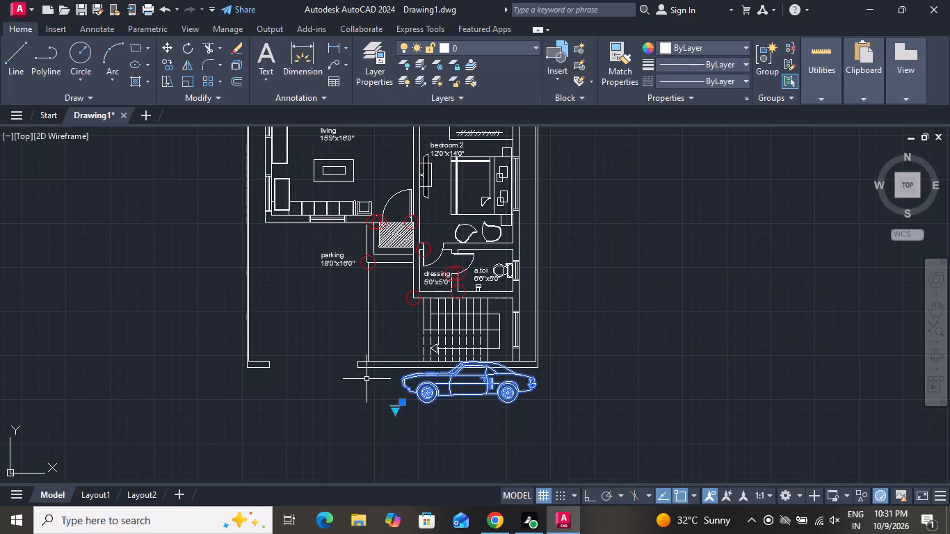
click(401, 406)
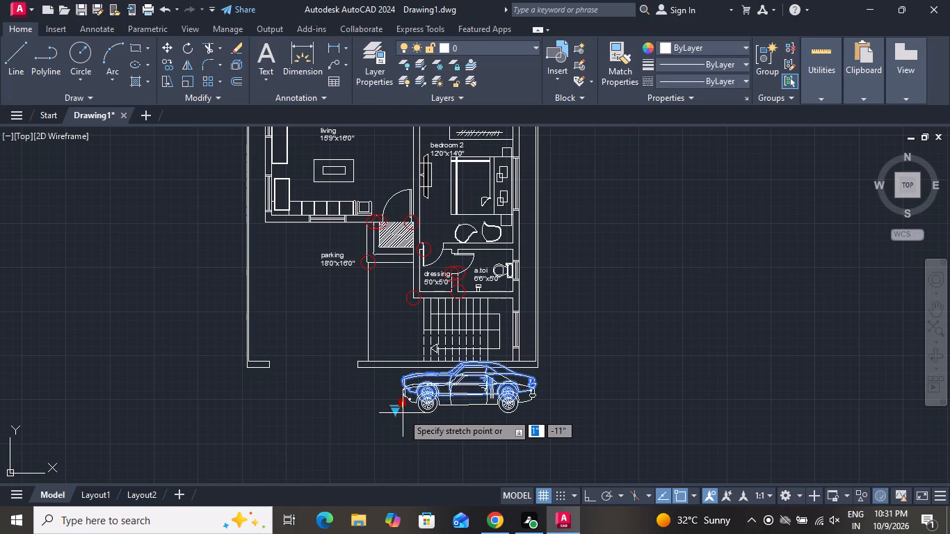
click(399, 412)
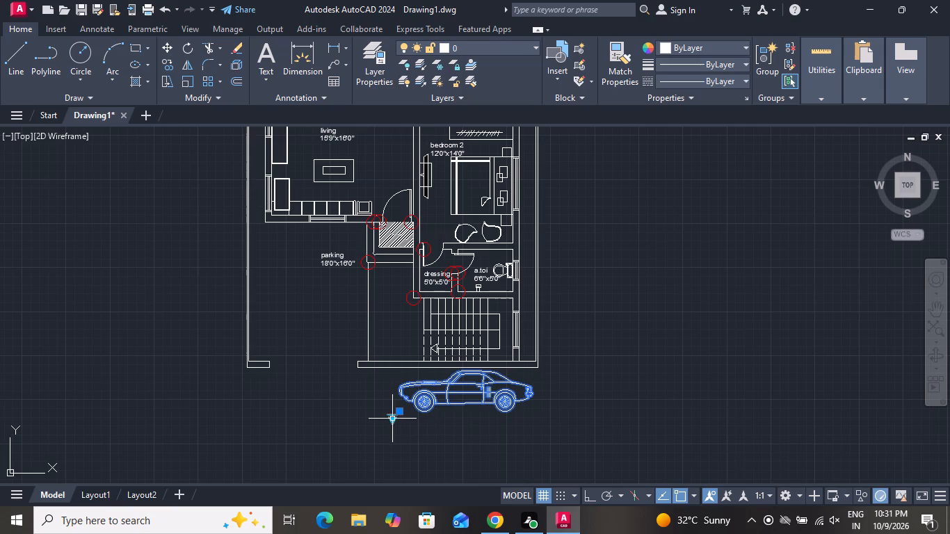
click(394, 418)
click(444, 321)
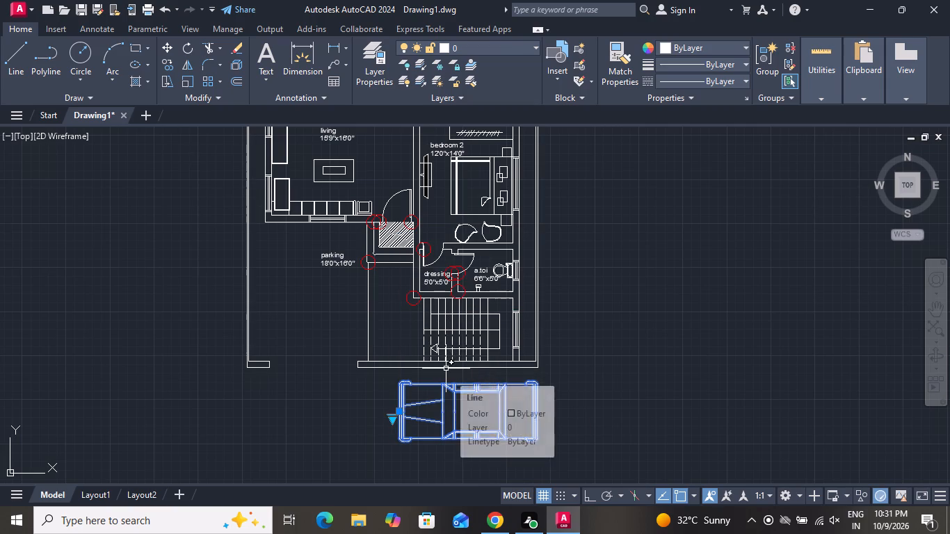
Rotate the top-view car block by 270° about its lower rear corner so its front faces the house.
click(193, 46)
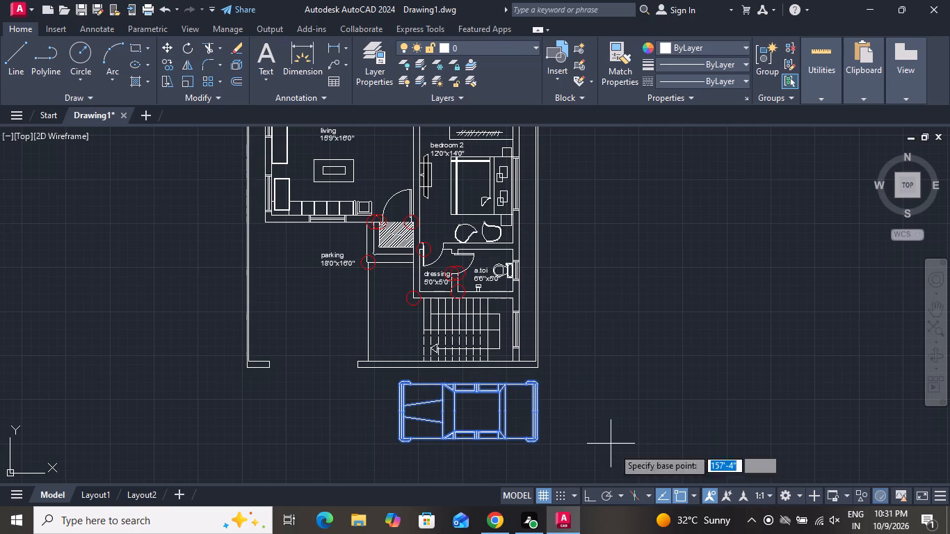
click(588, 490)
drag(533, 435, 526, 441)
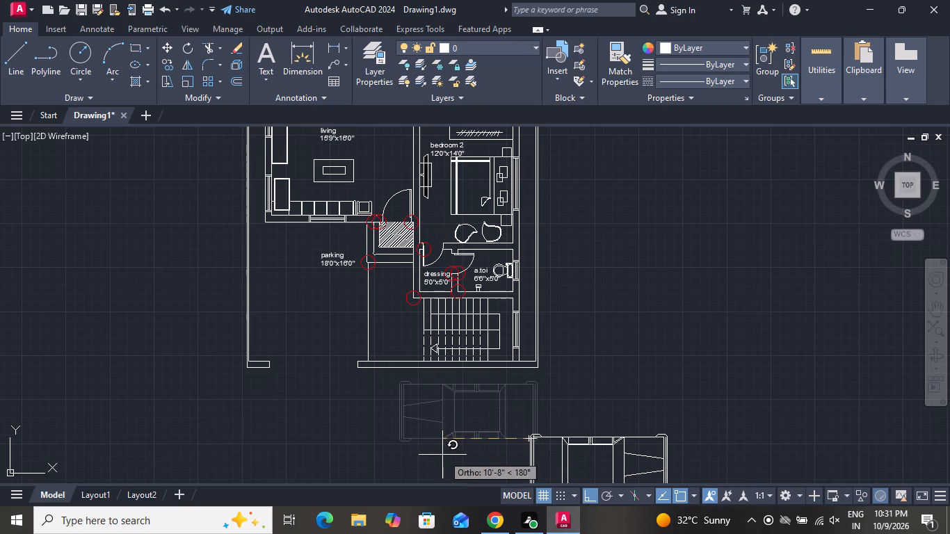
scroll(557, 334, down, 1)
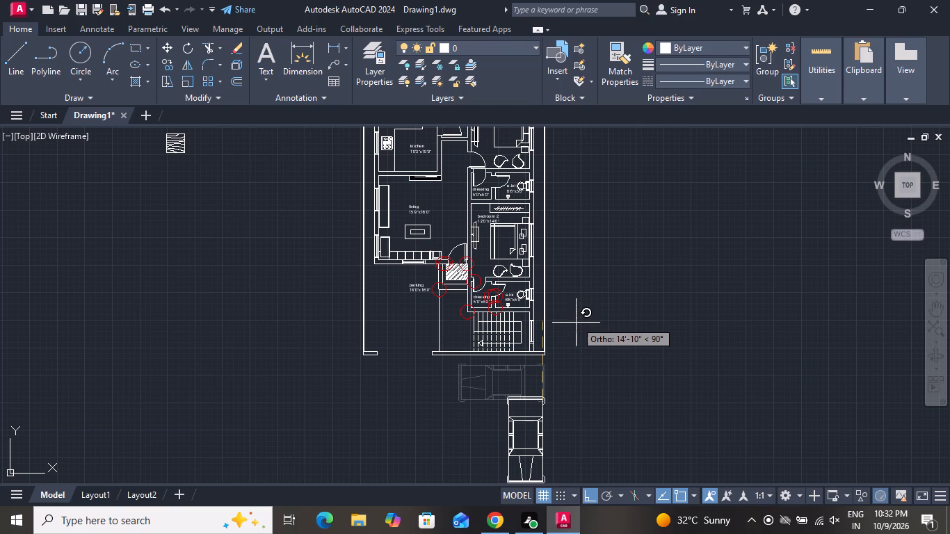
scroll(579, 341, down, 1)
scroll(579, 355, up, 1)
scroll(555, 406, down, 1)
scroll(555, 406, up, 3)
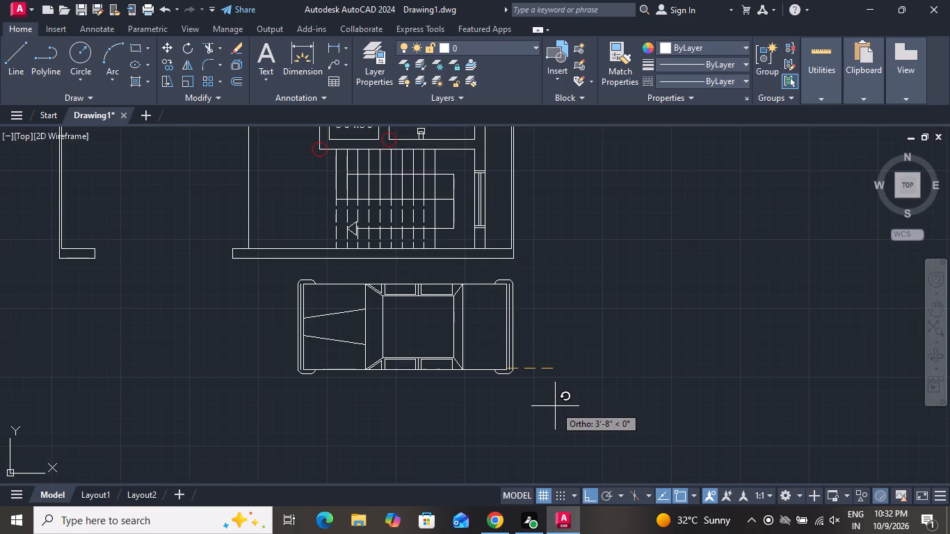
click(446, 439)
Scale the car block down to slightly less than half its size.
click(561, 231)
click(540, 289)
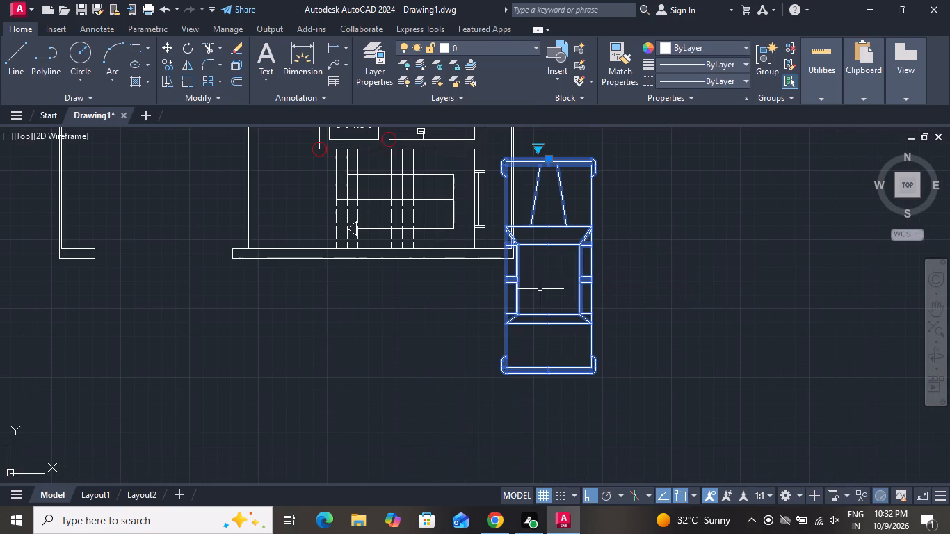
click(184, 82)
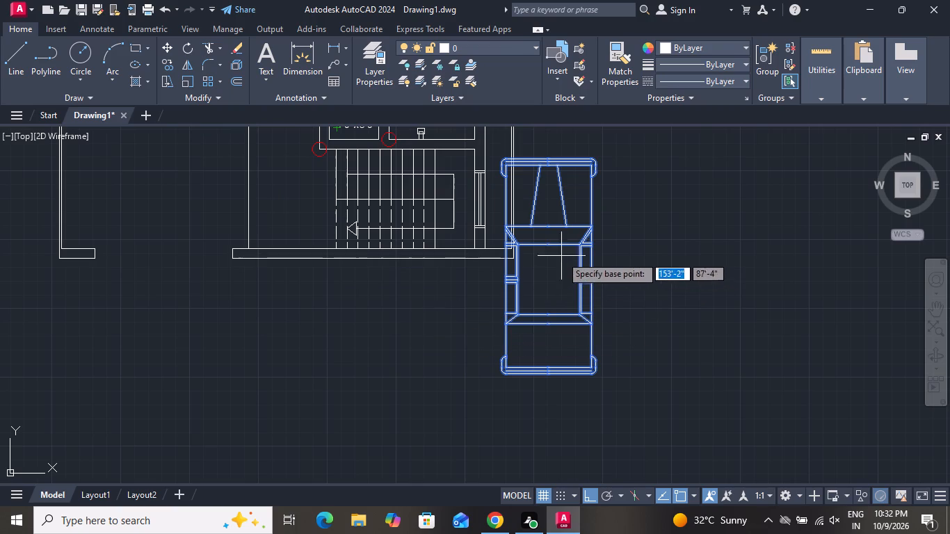
click(561, 256)
click(565, 309)
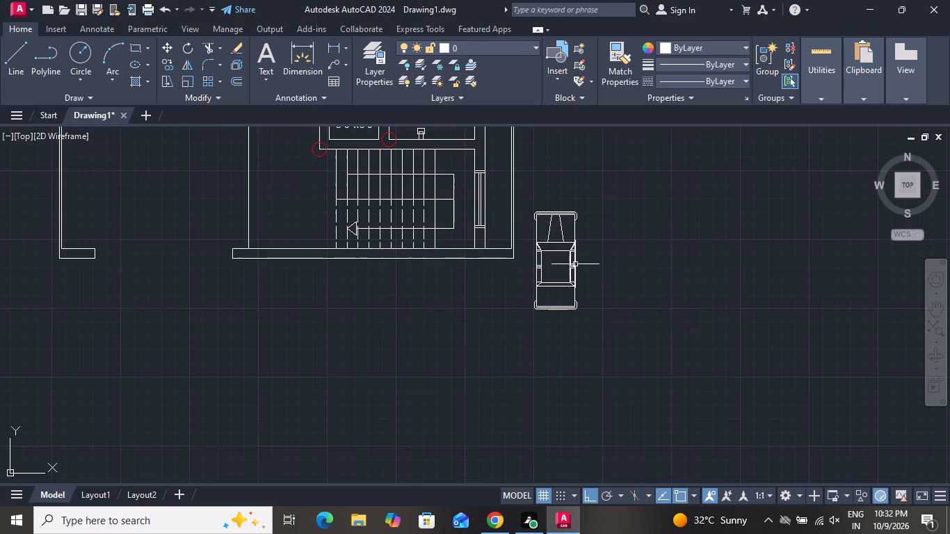
Move the car block into the parking area, between the side boundary wall and the parking label.
drag(564, 238, 558, 255)
click(552, 268)
click(626, 249)
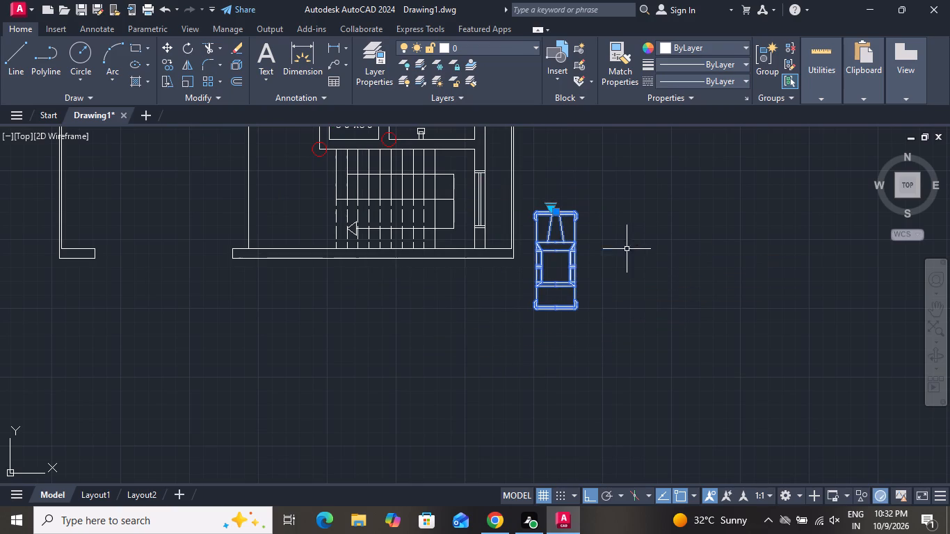
click(166, 47)
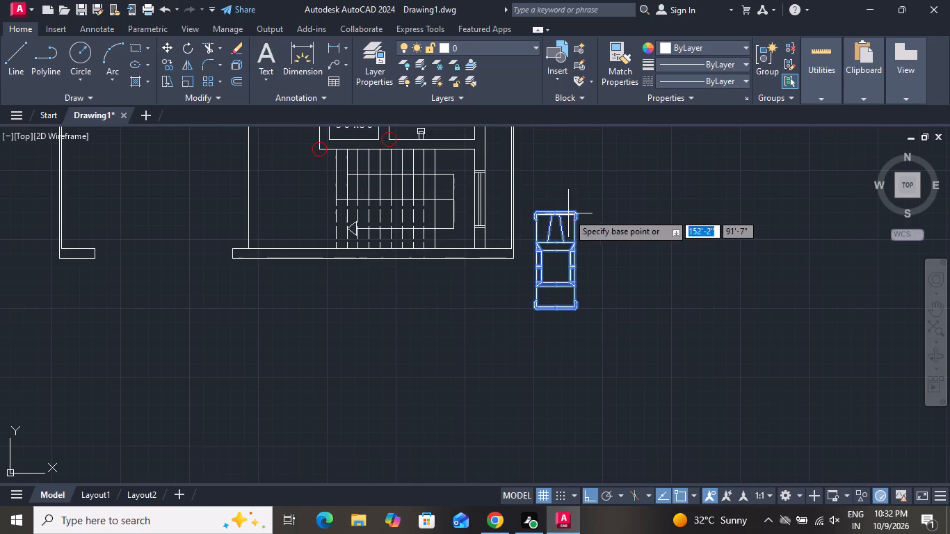
click(552, 213)
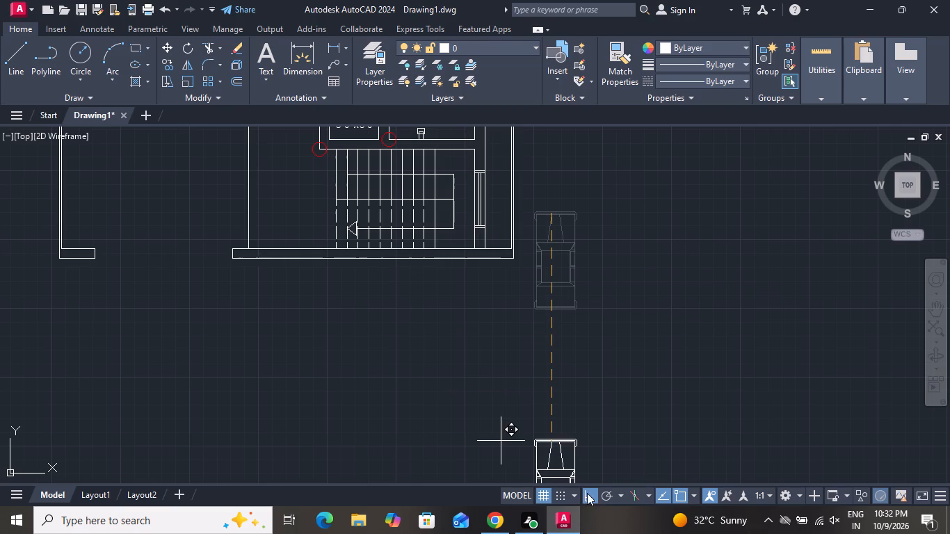
click(586, 492)
scroll(583, 494, down, 1)
scroll(583, 494, up, 1)
scroll(301, 370, down, 1)
scroll(301, 370, up, 1)
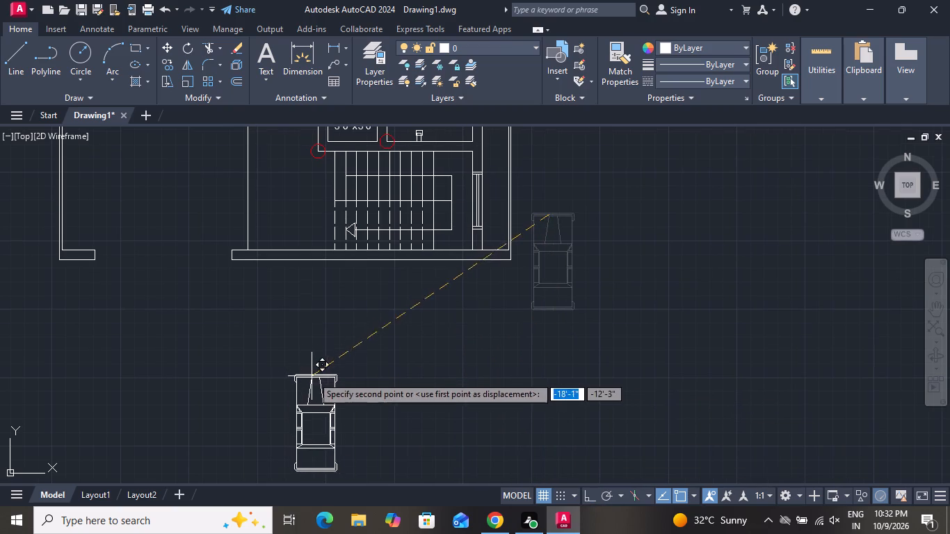
scroll(315, 353, down, 1)
scroll(318, 359, up, 1)
scroll(323, 367, down, 3)
scroll(293, 309, up, 2)
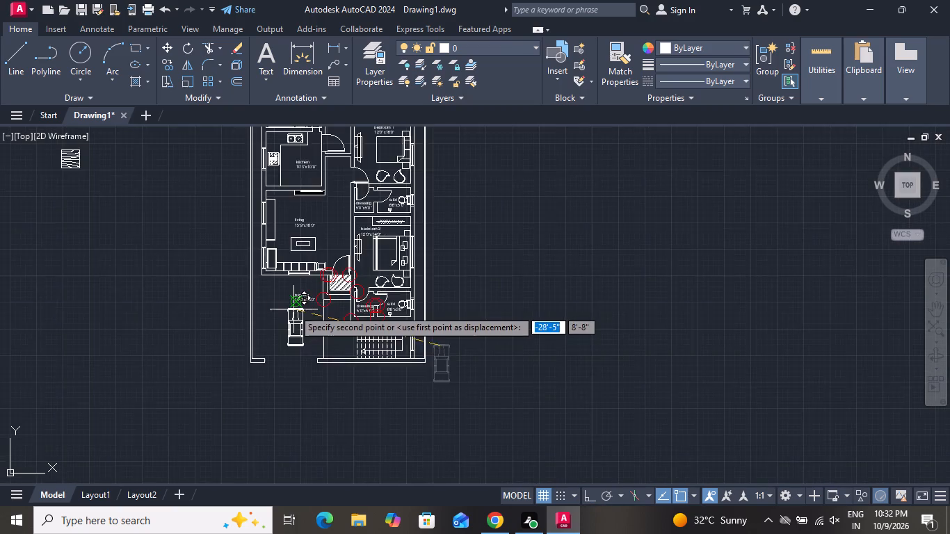
scroll(293, 309, up, 1)
scroll(284, 302, down, 1)
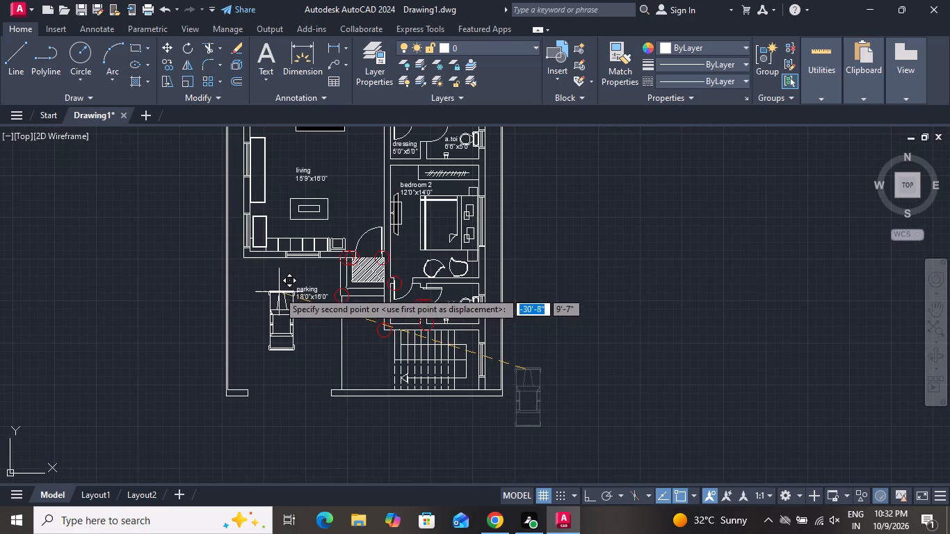
click(259, 282)
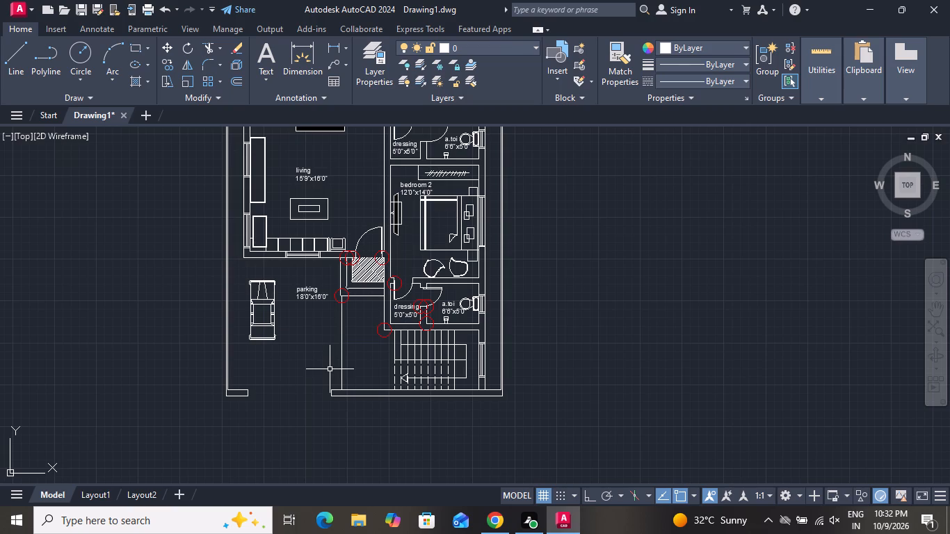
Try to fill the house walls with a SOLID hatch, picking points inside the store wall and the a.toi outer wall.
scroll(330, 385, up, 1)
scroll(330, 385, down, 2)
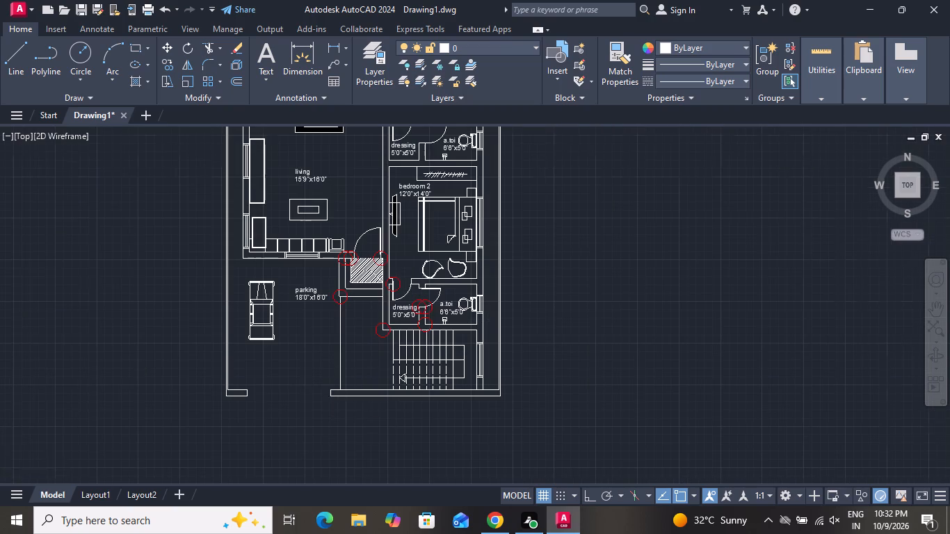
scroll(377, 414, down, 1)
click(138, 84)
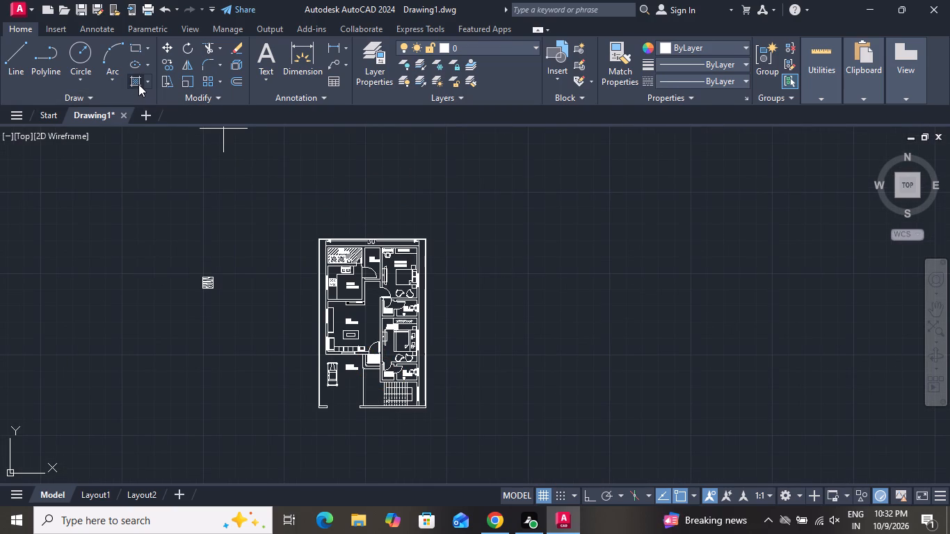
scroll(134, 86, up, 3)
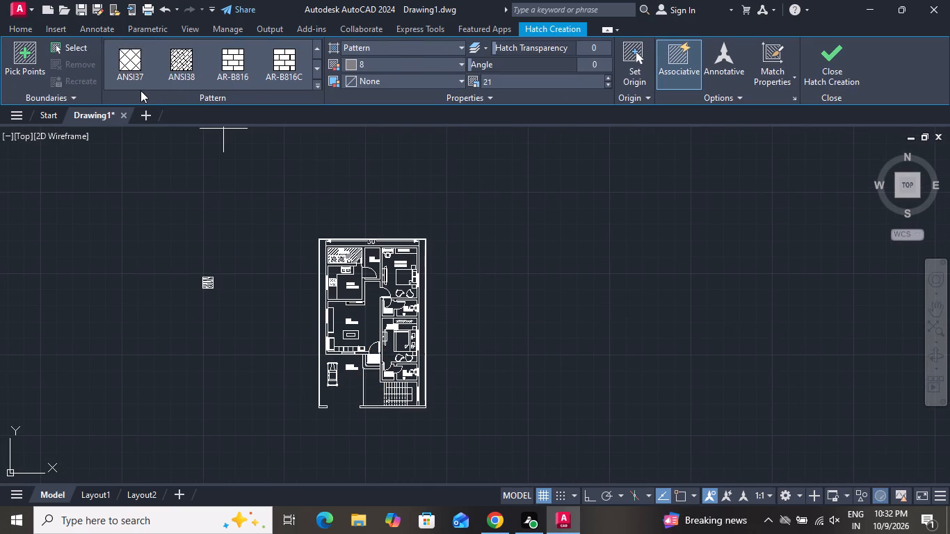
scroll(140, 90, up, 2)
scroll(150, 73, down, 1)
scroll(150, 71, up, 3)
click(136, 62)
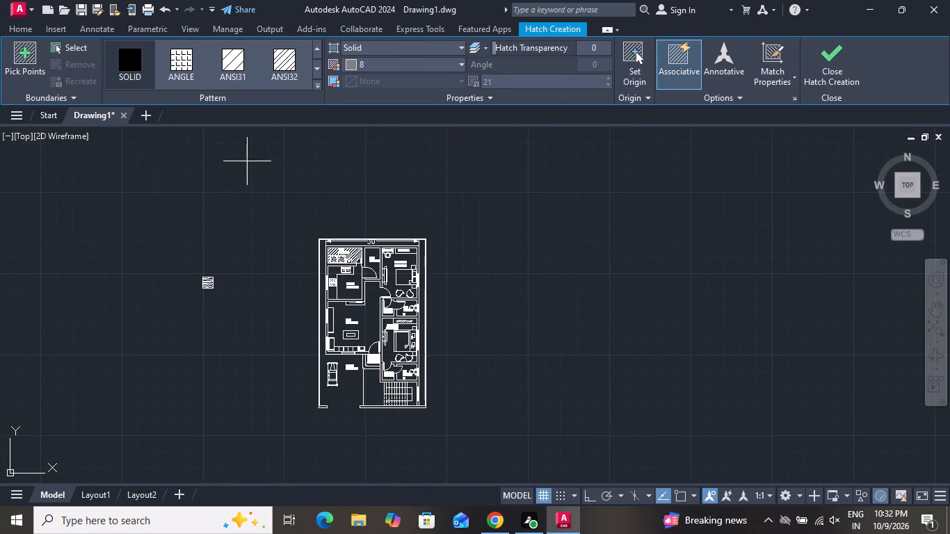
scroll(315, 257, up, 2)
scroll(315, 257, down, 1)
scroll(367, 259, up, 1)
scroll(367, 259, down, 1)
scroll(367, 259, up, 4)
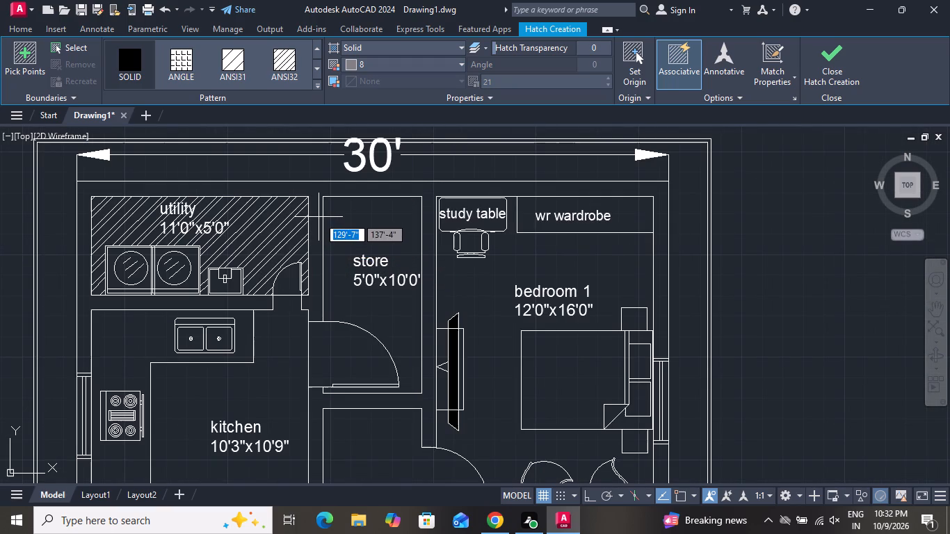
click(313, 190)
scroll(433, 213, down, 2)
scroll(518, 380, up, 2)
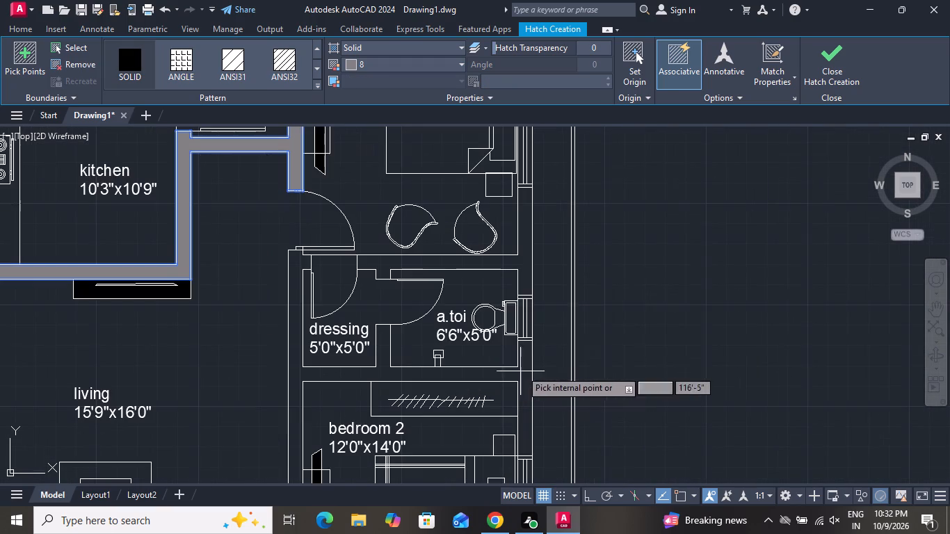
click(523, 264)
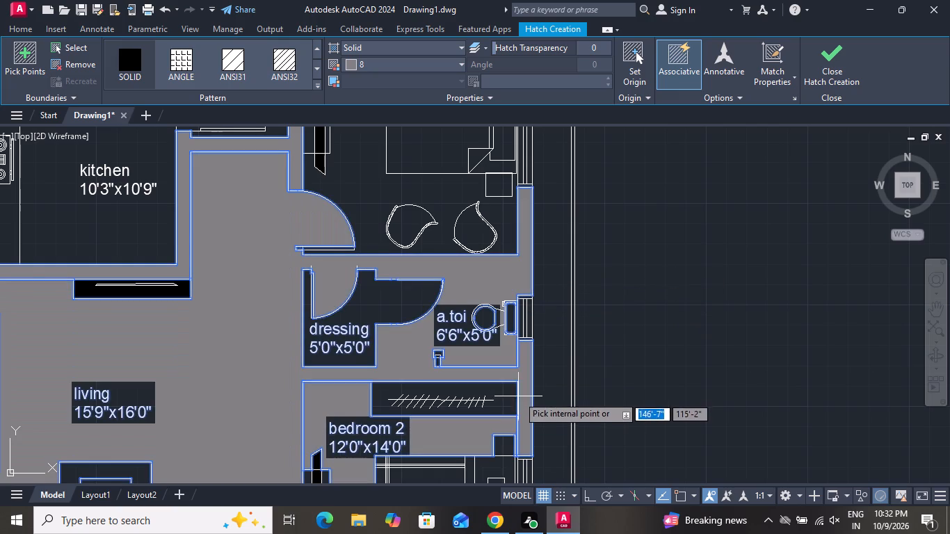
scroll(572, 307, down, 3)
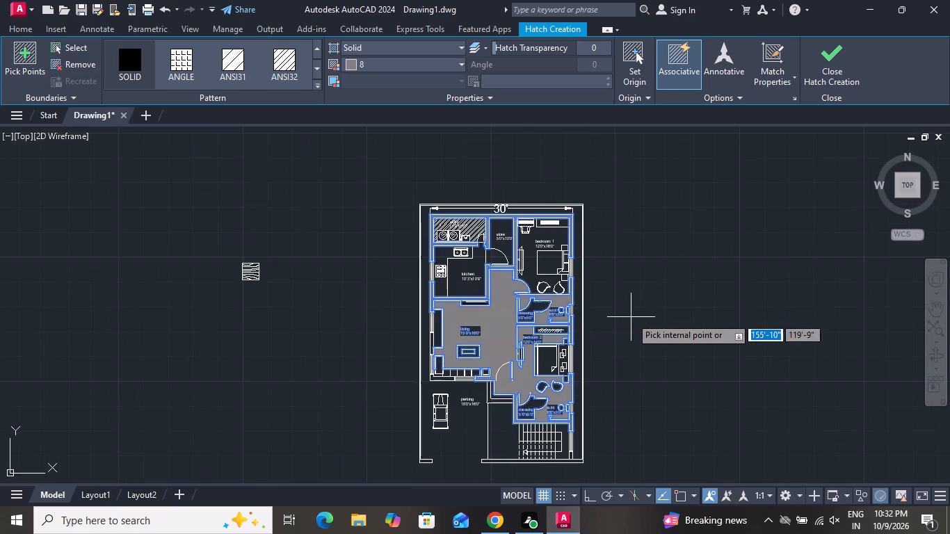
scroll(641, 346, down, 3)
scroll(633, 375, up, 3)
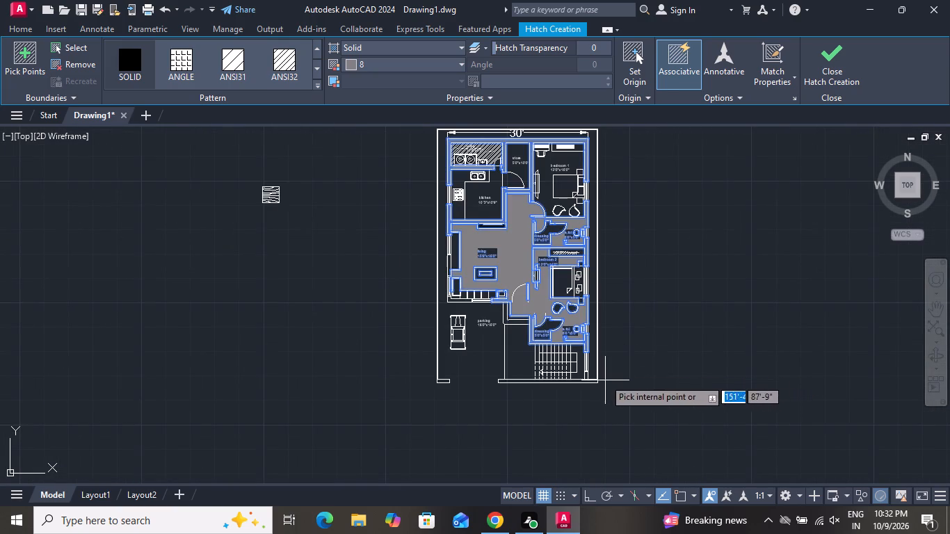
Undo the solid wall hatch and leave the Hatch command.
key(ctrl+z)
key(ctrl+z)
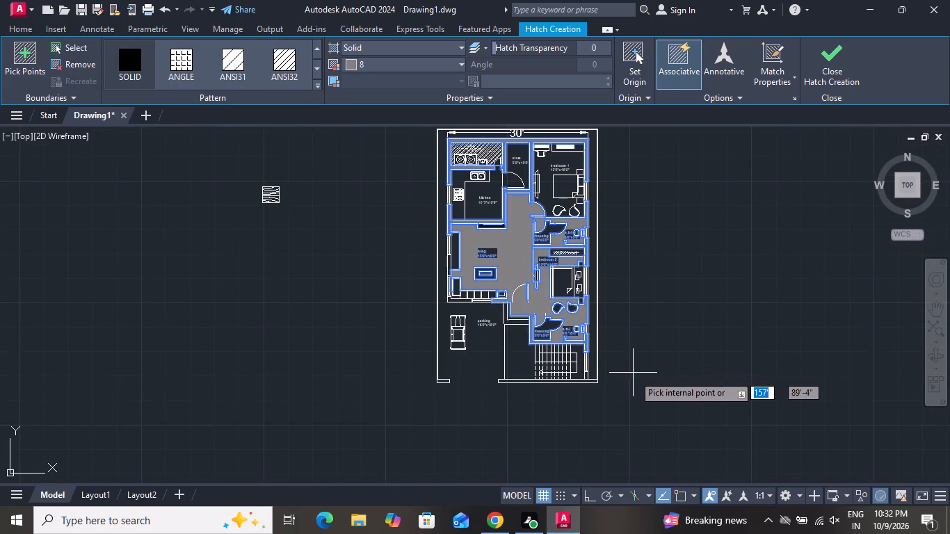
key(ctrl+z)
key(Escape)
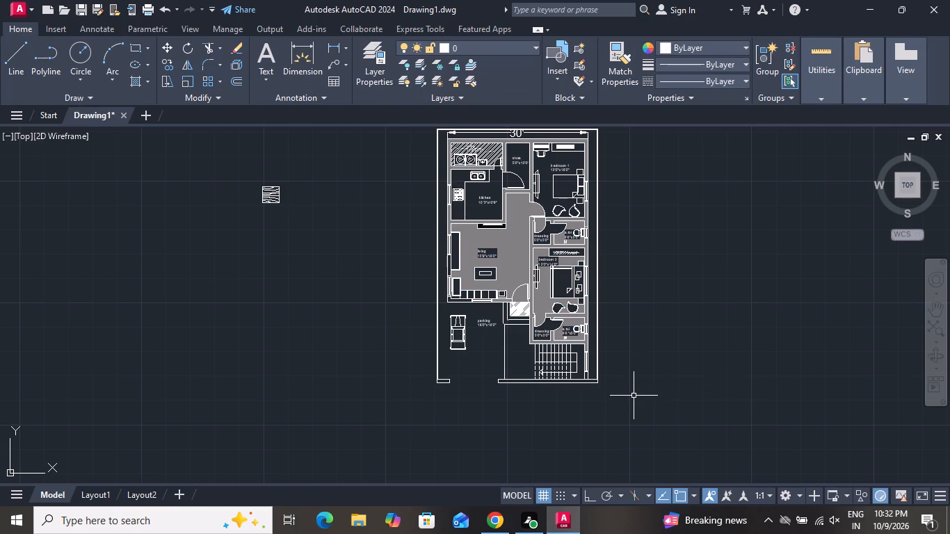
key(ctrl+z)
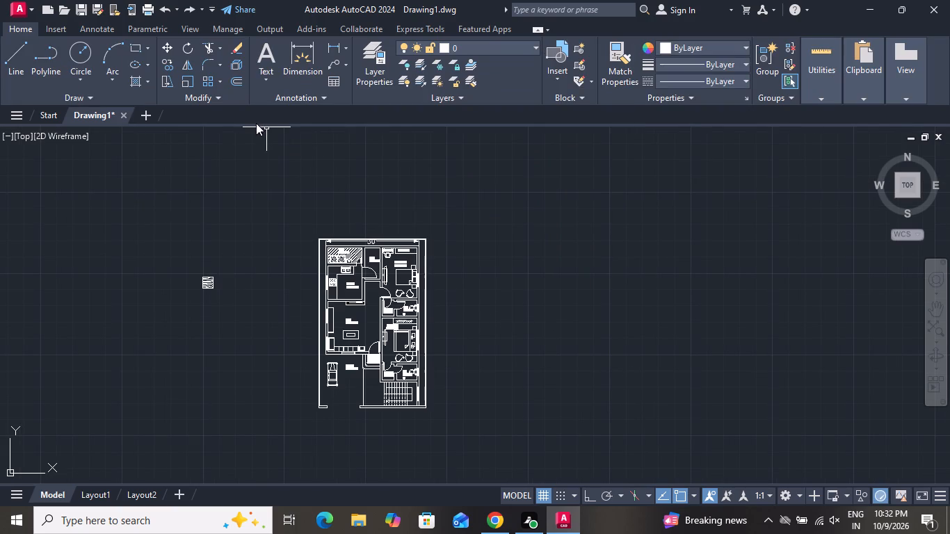
Fill the two living-room wall segments facing the parking area, on either side of the window, with a SOLID hatch.
click(134, 83)
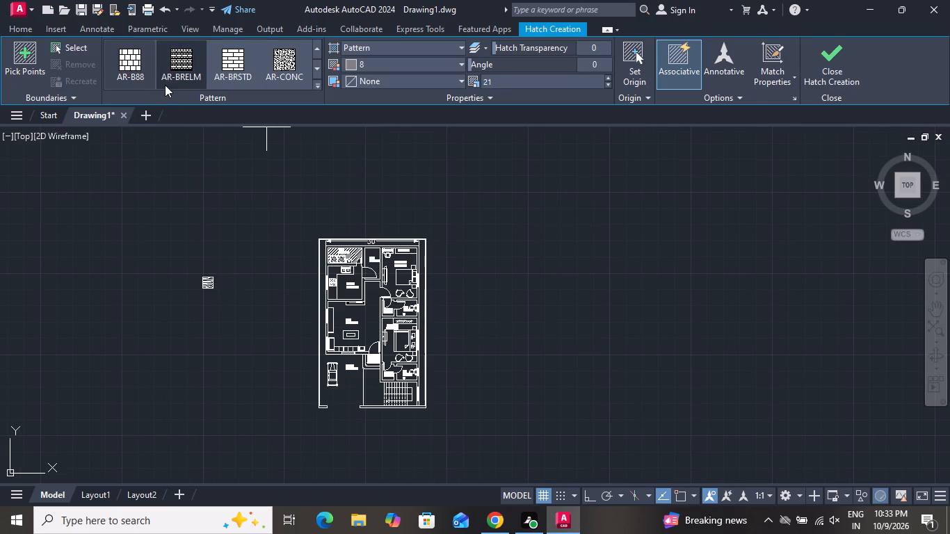
scroll(166, 81, down, 3)
scroll(177, 86, up, 7)
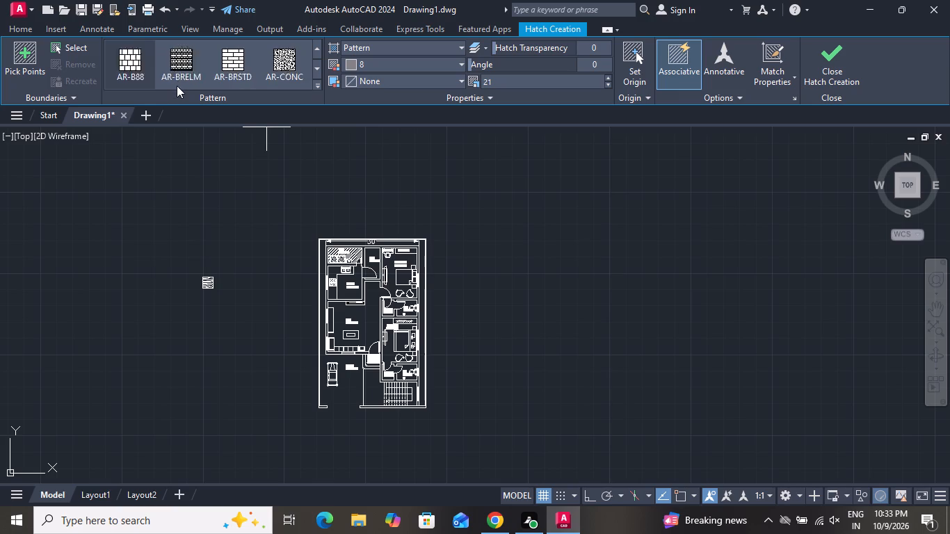
scroll(177, 86, up, 3)
scroll(177, 86, down, 1)
scroll(177, 86, up, 2)
click(136, 65)
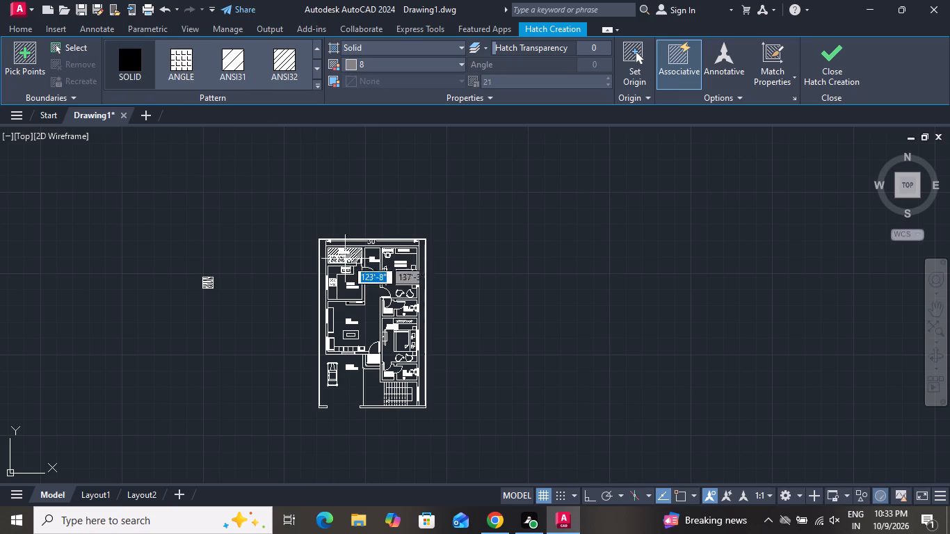
scroll(325, 387, up, 1)
scroll(325, 387, down, 1)
scroll(325, 387, up, 2)
scroll(348, 310, up, 1)
scroll(348, 310, down, 1)
scroll(348, 310, up, 1)
scroll(348, 310, down, 1)
scroll(339, 309, up, 3)
click(339, 300)
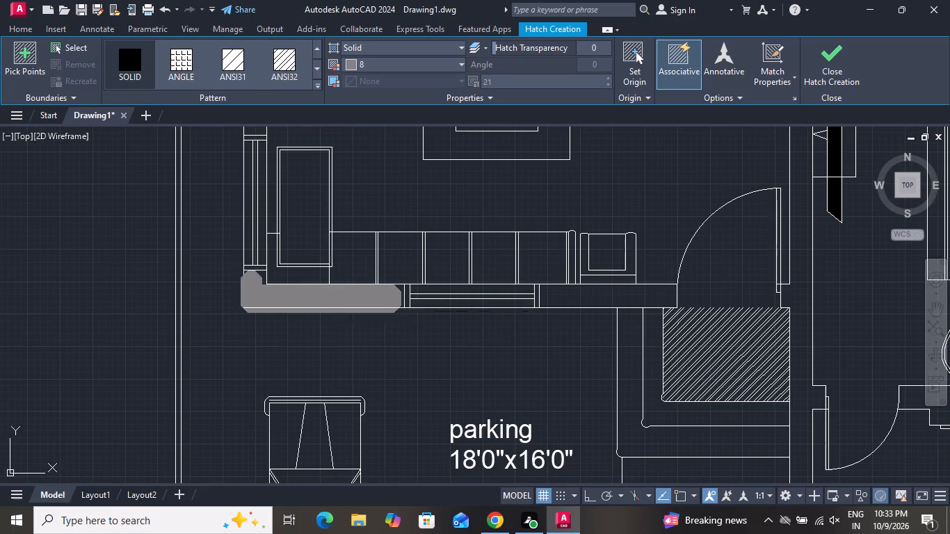
click(567, 298)
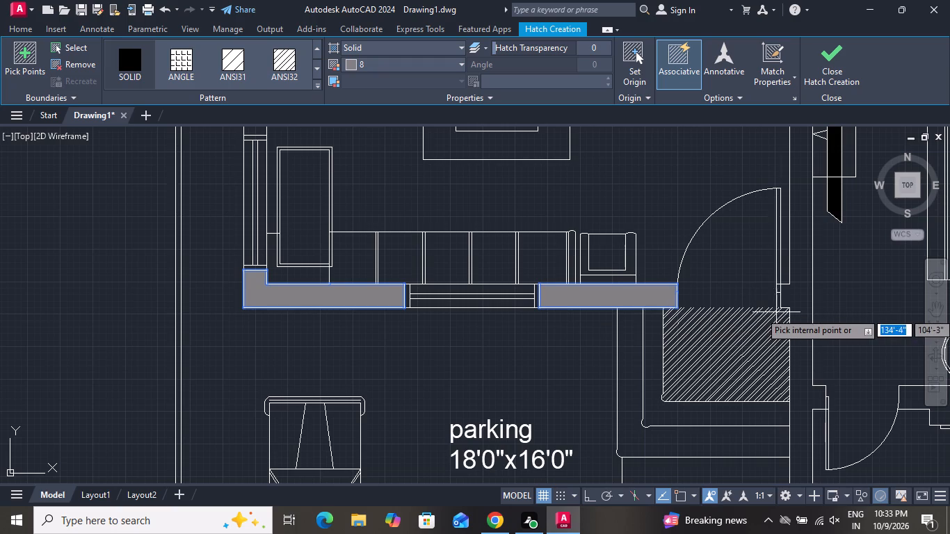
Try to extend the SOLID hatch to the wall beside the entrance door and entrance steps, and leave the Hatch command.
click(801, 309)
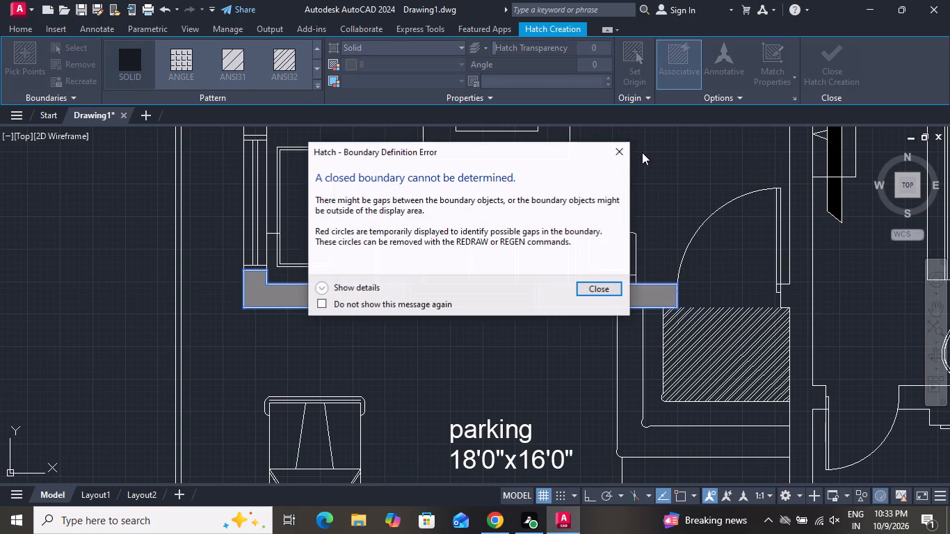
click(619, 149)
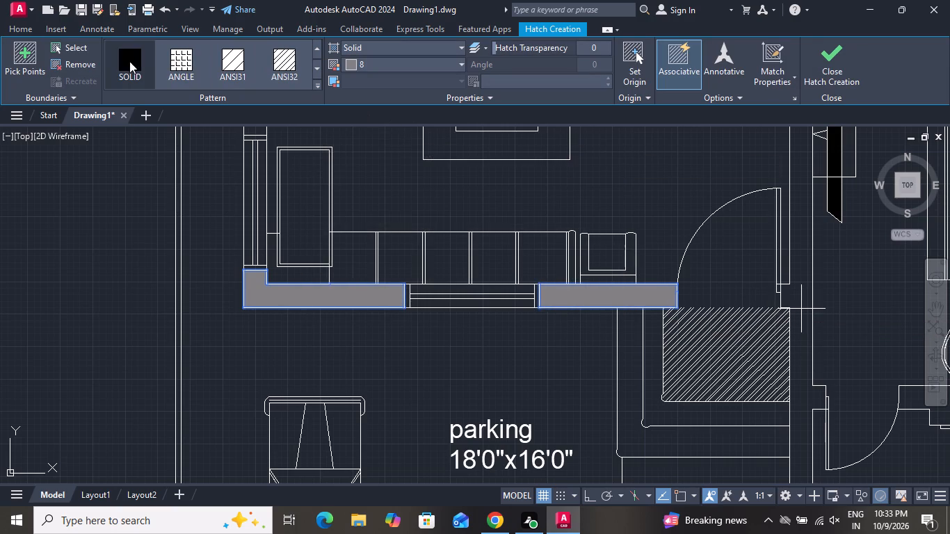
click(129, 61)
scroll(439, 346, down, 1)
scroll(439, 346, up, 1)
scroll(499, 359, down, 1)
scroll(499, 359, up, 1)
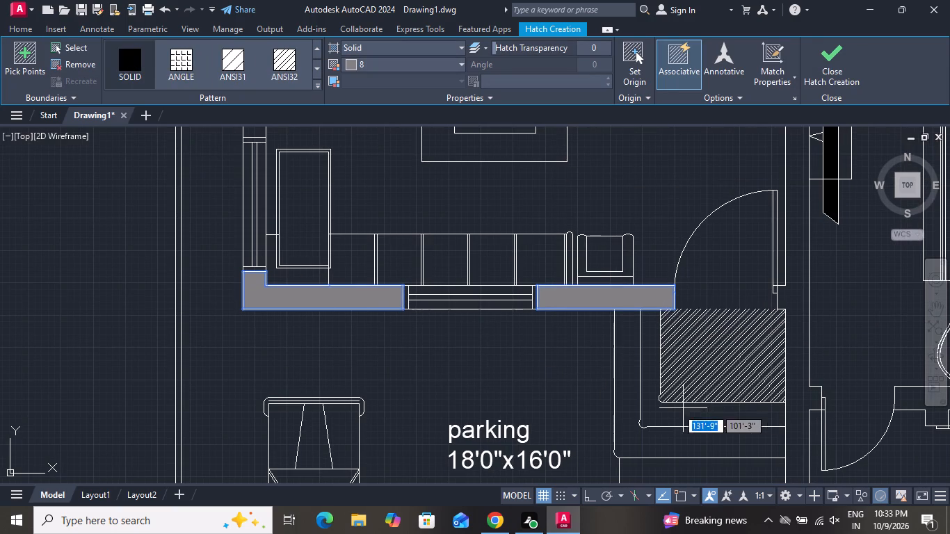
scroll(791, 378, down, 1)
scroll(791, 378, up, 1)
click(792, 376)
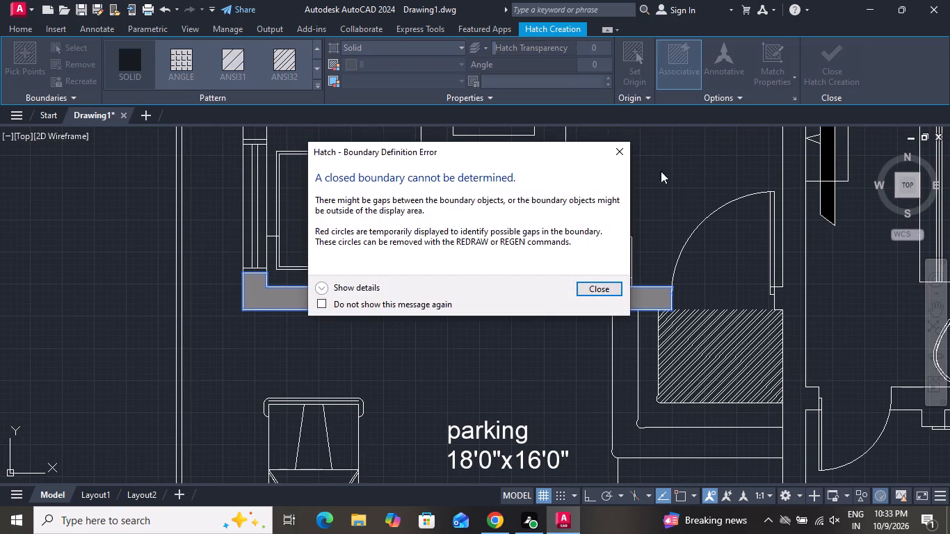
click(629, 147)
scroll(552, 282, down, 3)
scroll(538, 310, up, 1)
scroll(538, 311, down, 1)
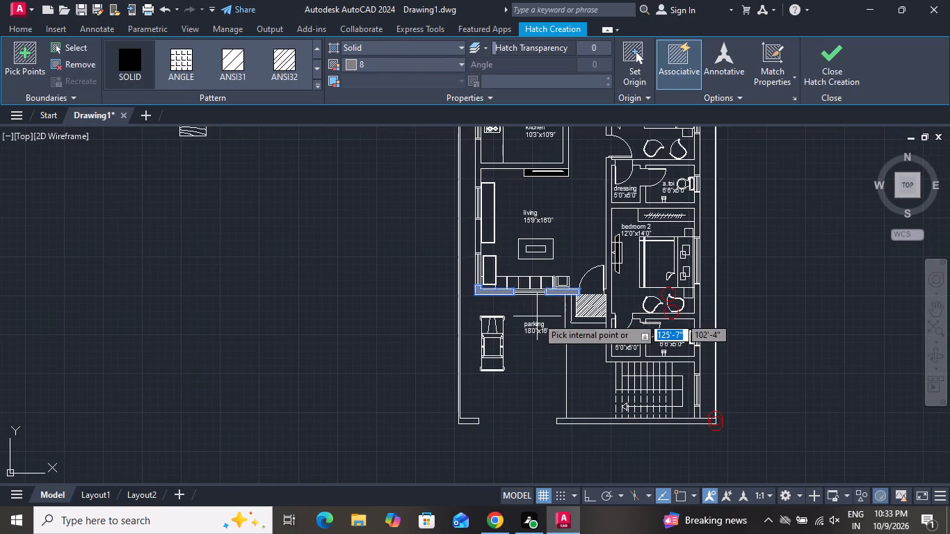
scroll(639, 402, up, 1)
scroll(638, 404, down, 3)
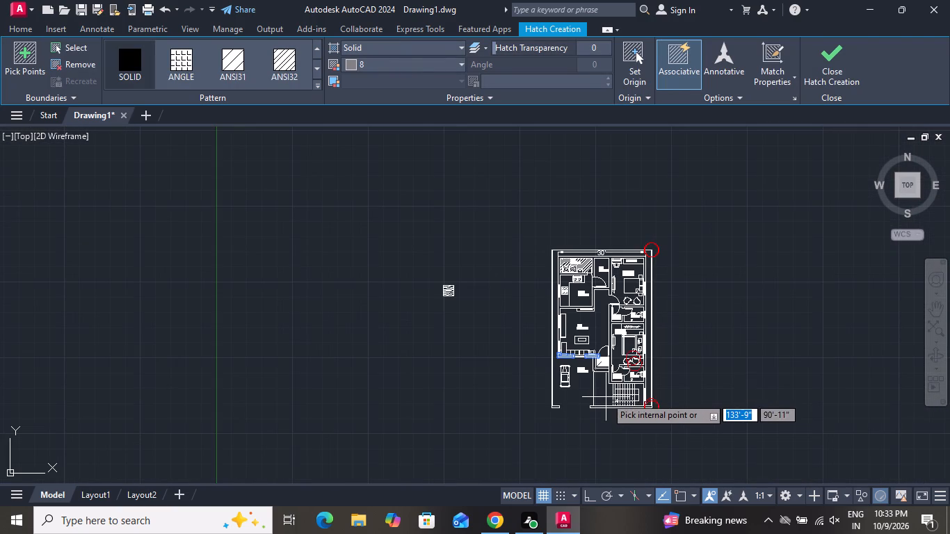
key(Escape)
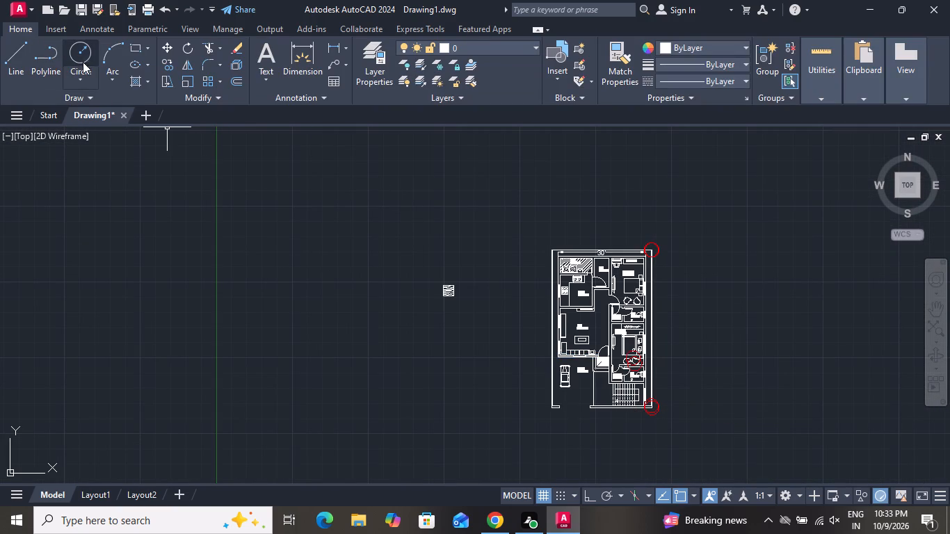
Draw three large overlapping circles outside the house plan, around the small separate block, with two of them concentric.
click(79, 48)
click(449, 275)
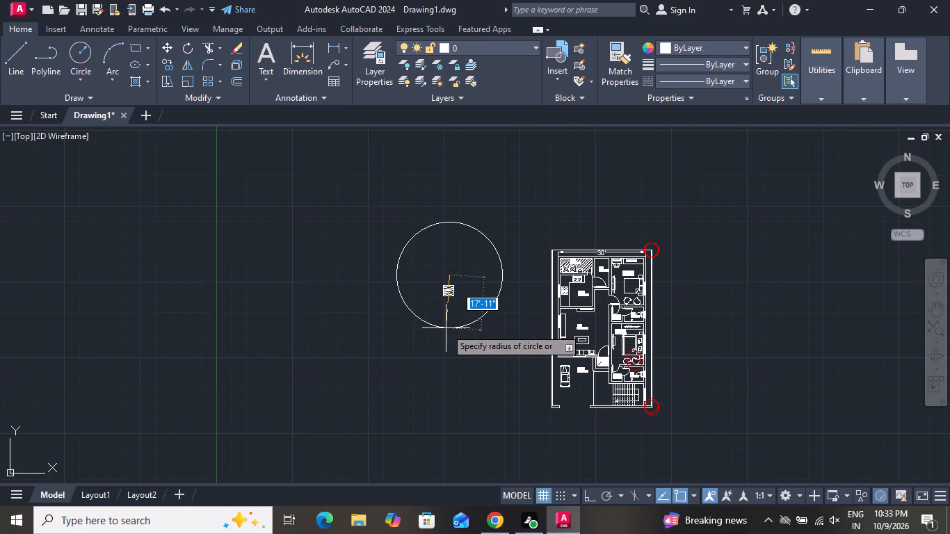
click(416, 207)
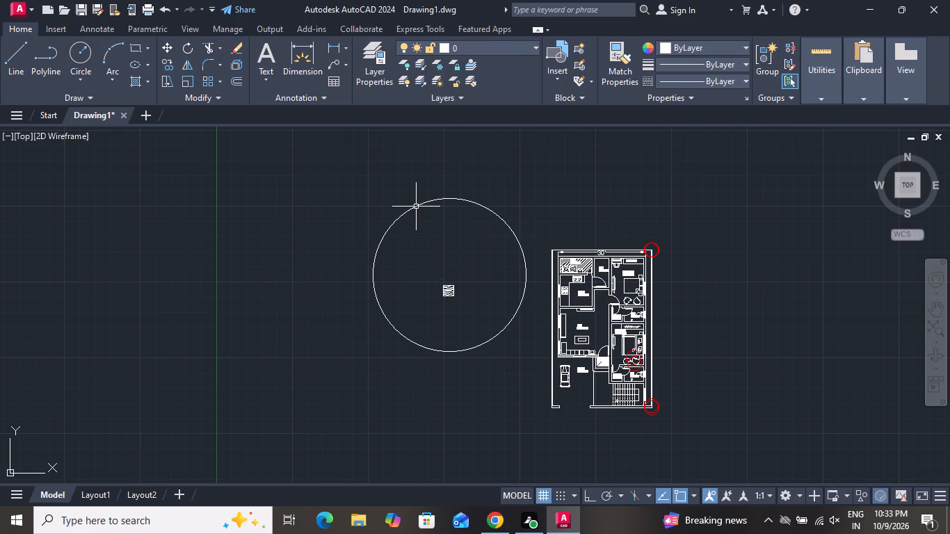
click(84, 43)
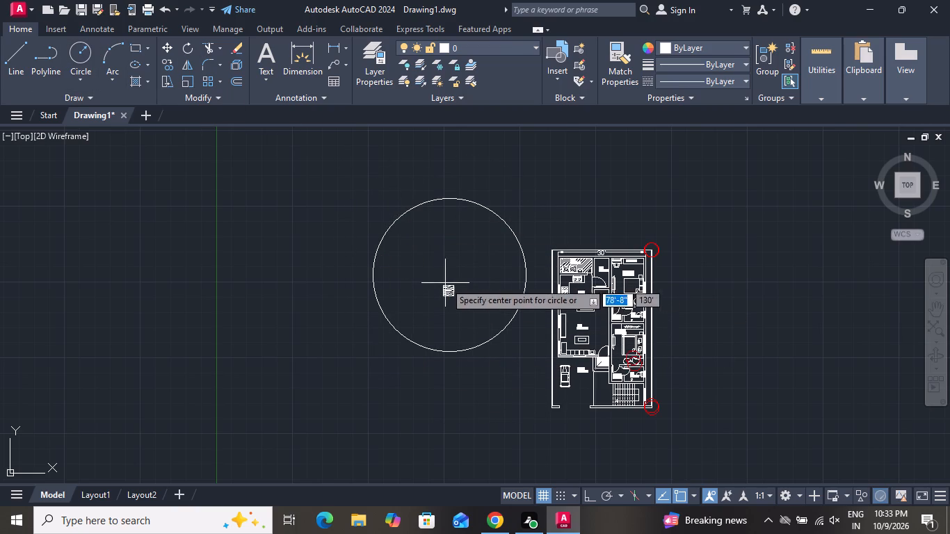
click(444, 282)
click(436, 313)
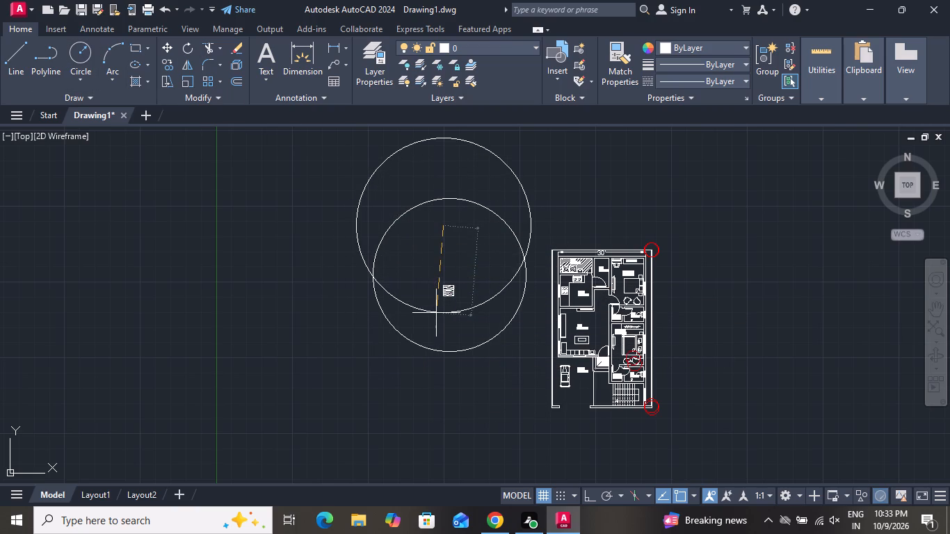
click(72, 51)
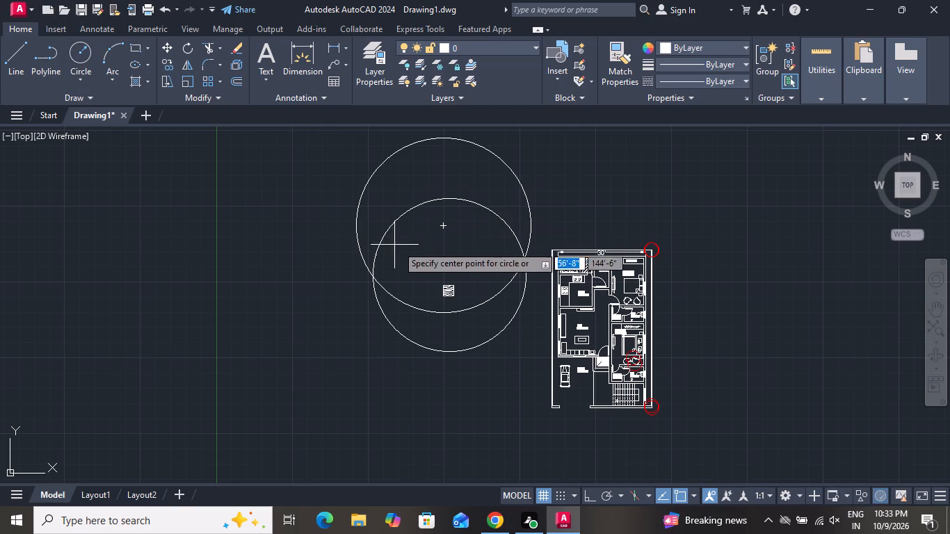
click(438, 227)
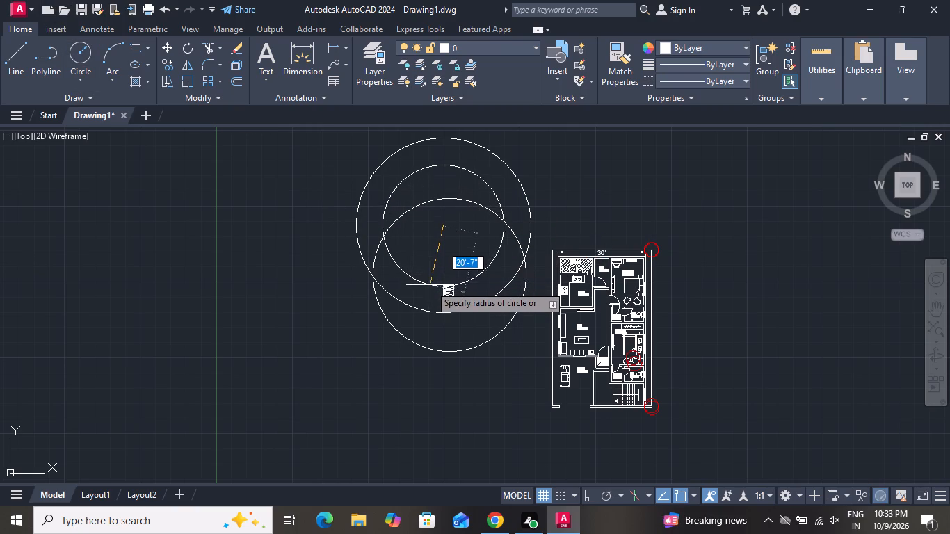
click(428, 294)
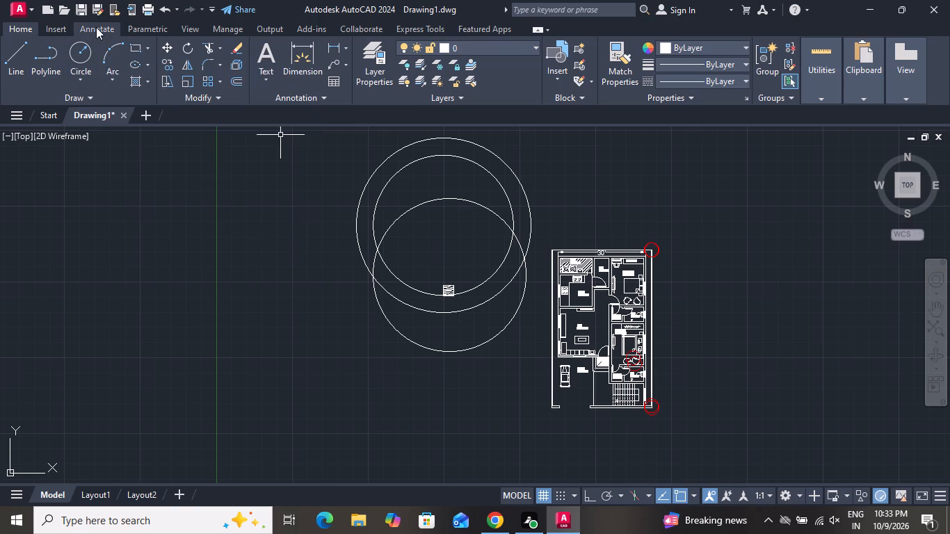
Add the multiline text "NORTH FACING PLAN" just below the front boundary wall on the staircase side.
click(265, 51)
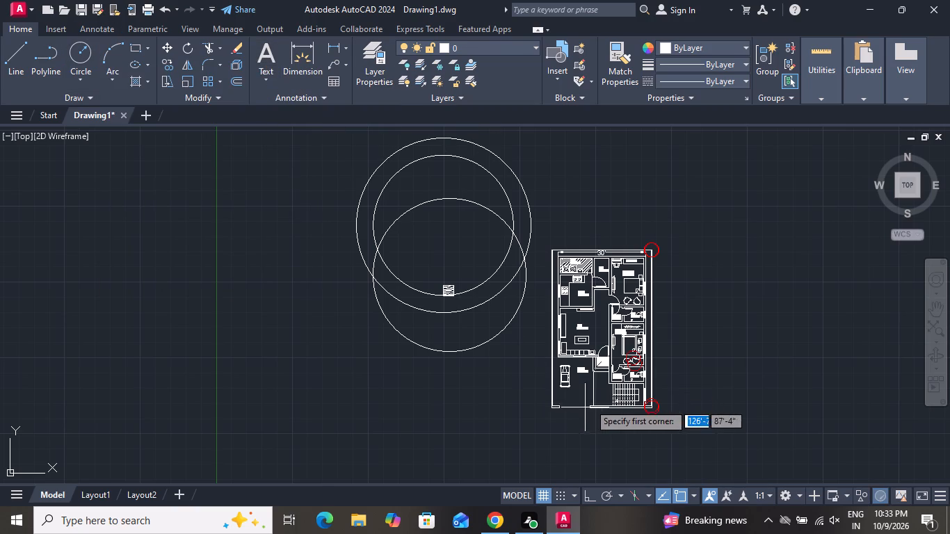
scroll(599, 426, up, 4)
click(499, 337)
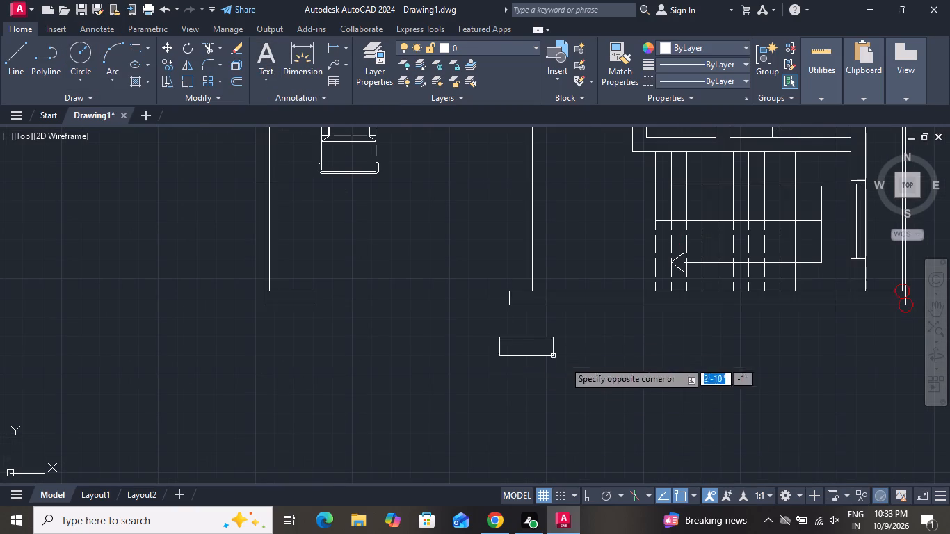
click(905, 372)
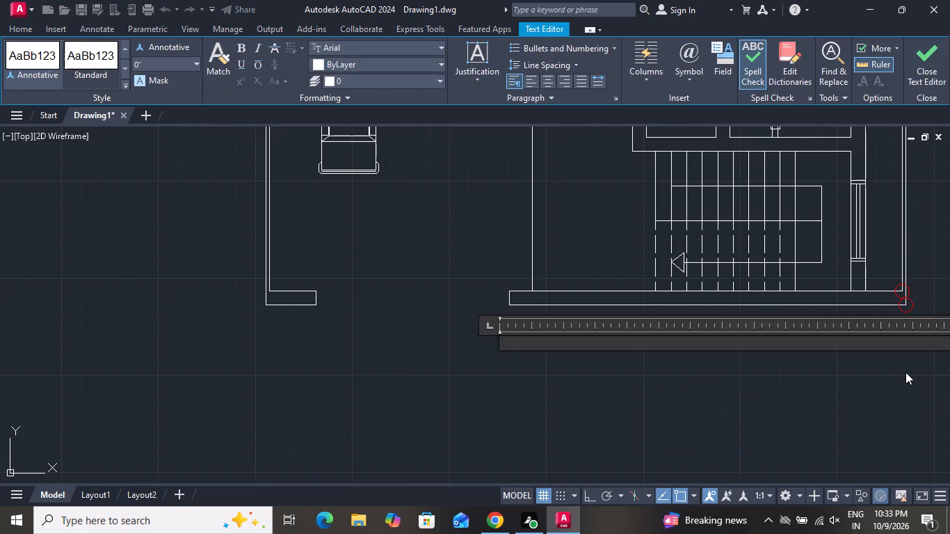
text(north)
key(space)
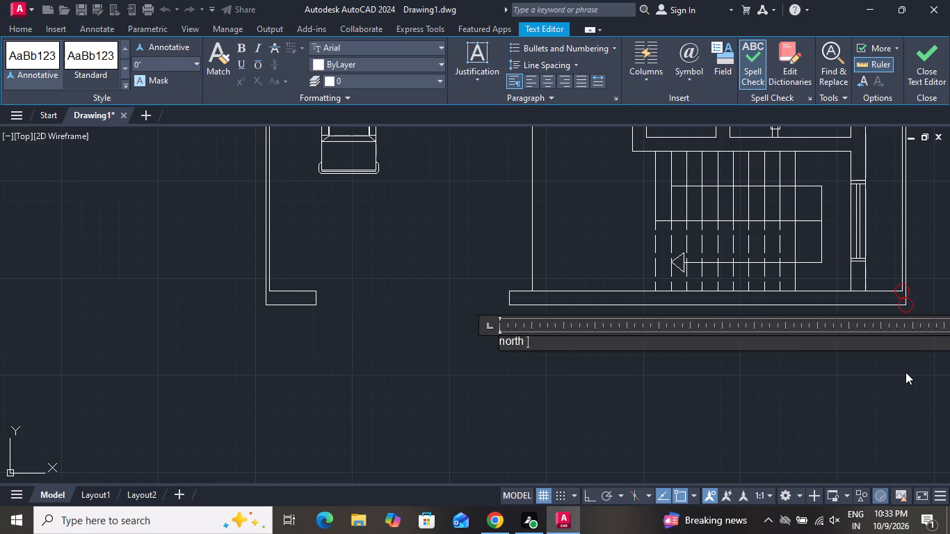
key(BackSpace)
key(BackSpace)
key(BackSpace)
key(BackSpace)
key(BackSpace)
key(BackSpace)
text(NORTH FACING)
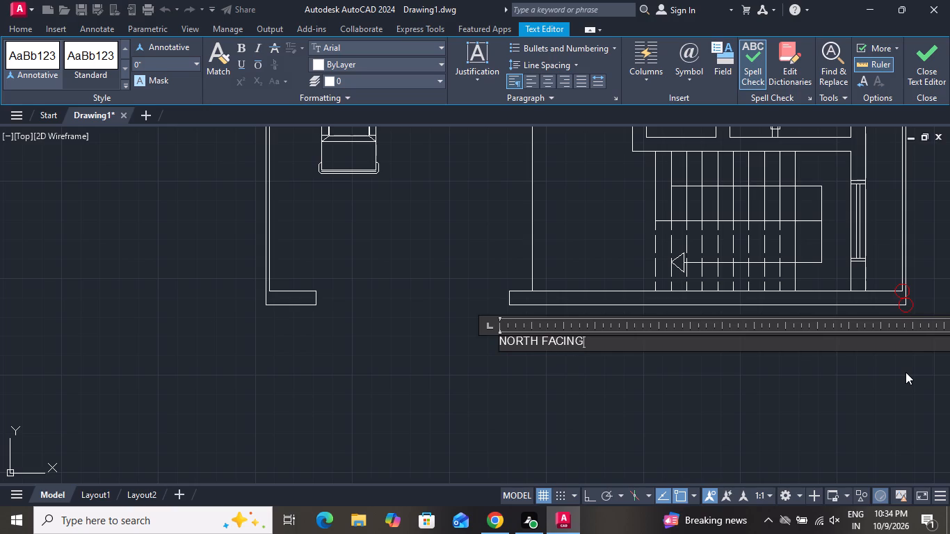
key(space)
text(PLAN)
click(678, 382)
Set the text height of the new NORTH FACING PLAN label to 9".
scroll(558, 334, up, 1)
scroll(558, 334, down, 1)
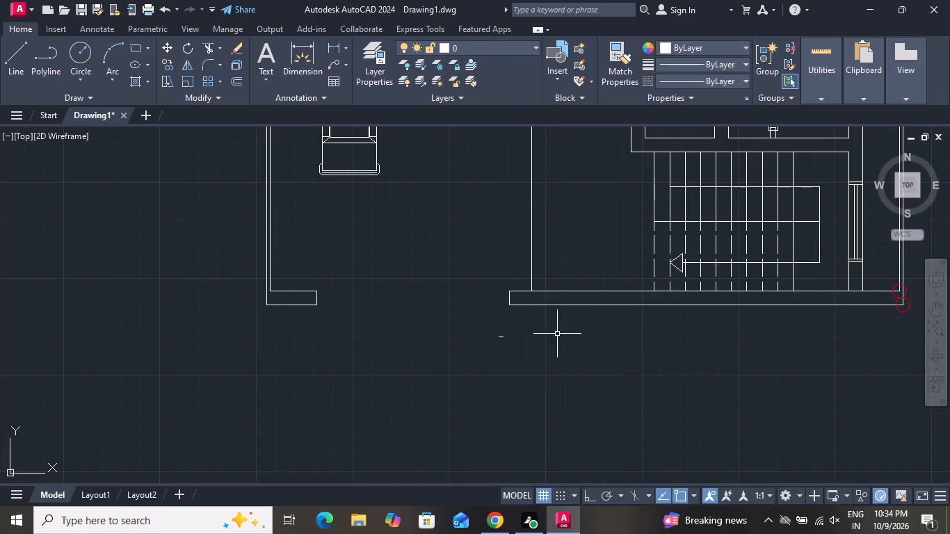
drag(533, 329, 525, 330)
click(464, 346)
right_click(464, 349)
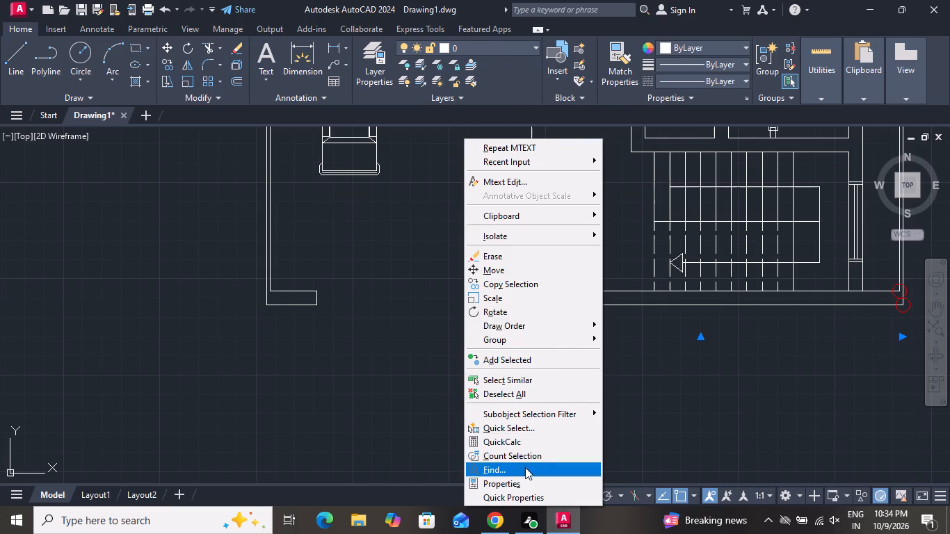
click(525, 483)
scroll(95, 245, up, 1)
scroll(99, 231, down, 1)
scroll(99, 231, up, 1)
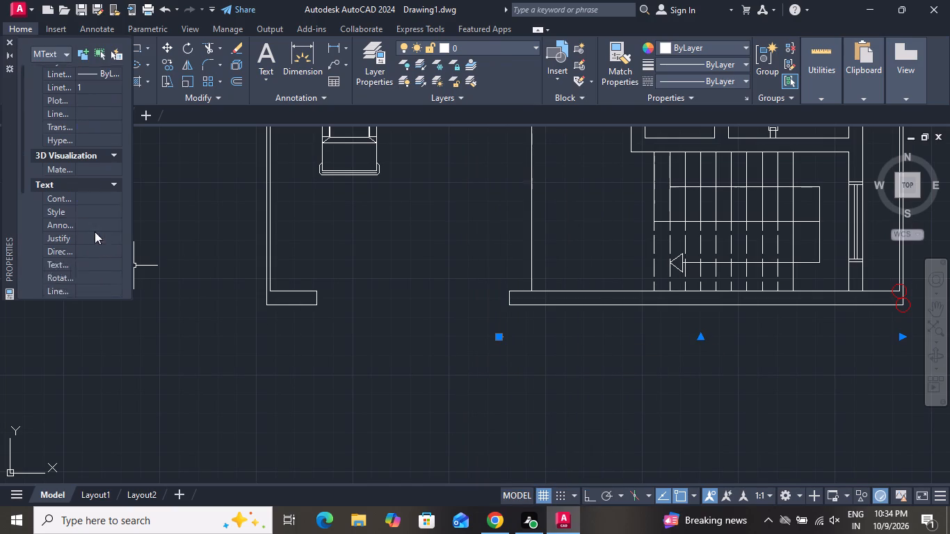
scroll(87, 179, down, 2)
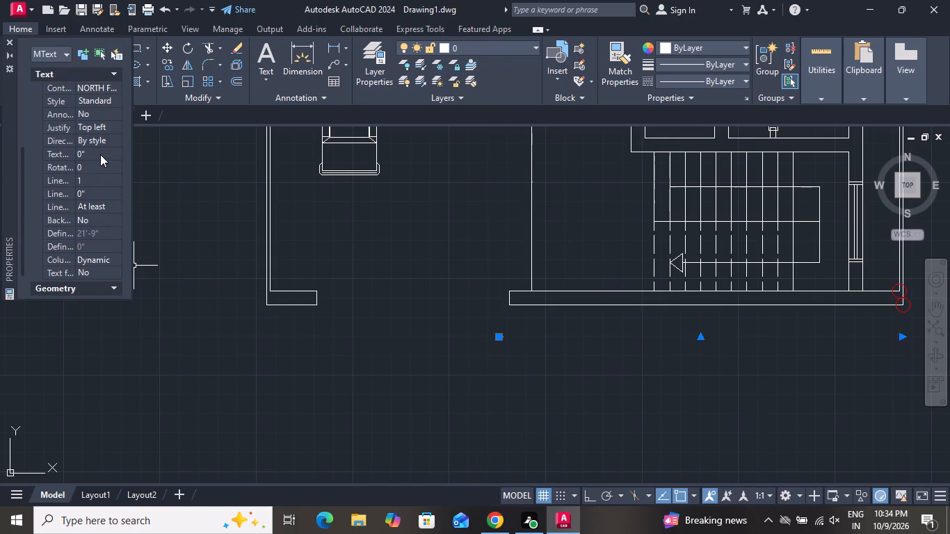
click(100, 154)
key(BackSpace)
key(BackSpace)
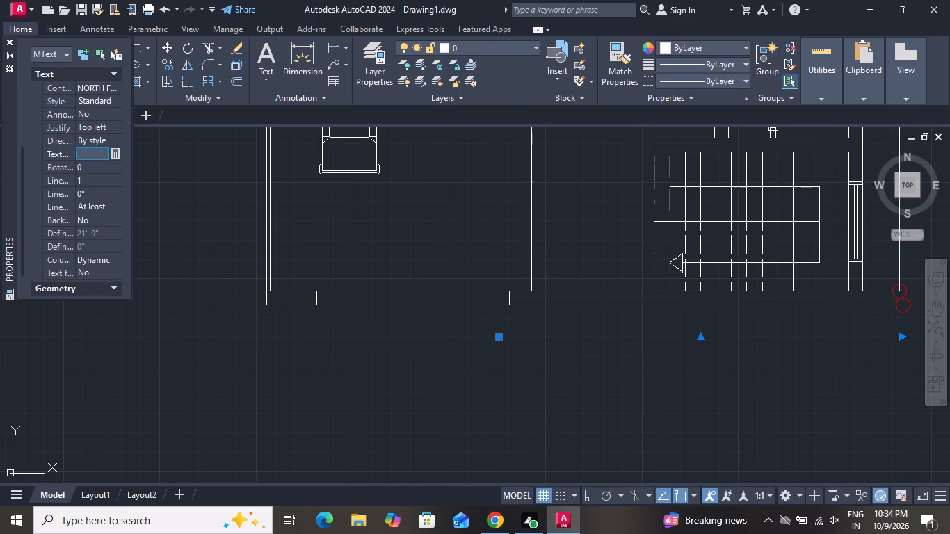
key(9)
key(shift+quotedbl)
key(Return)
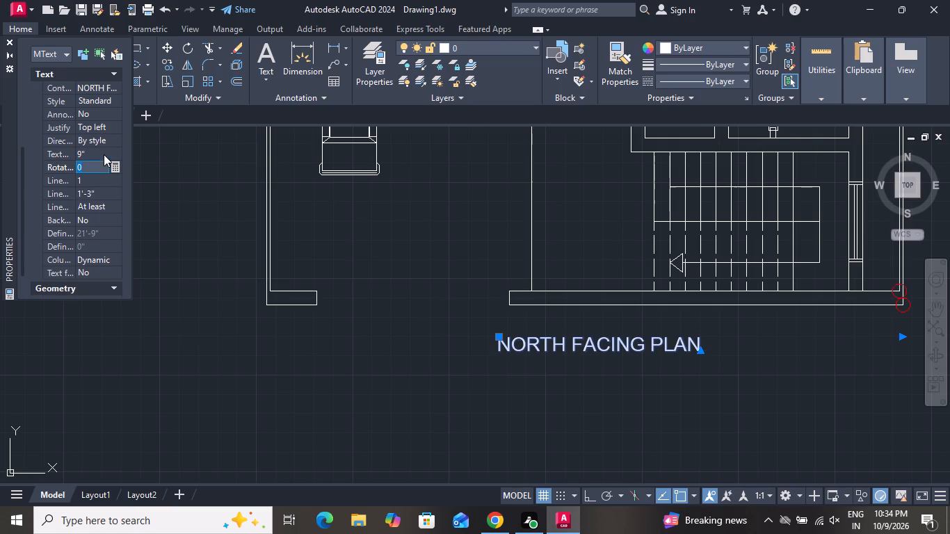
click(8, 44)
Move the NORTH FACING PLAN label farther along the front boundary wall, so it sits below the staircase.
scroll(202, 341, down, 1)
scroll(206, 345, up, 1)
scroll(206, 345, down, 1)
click(166, 44)
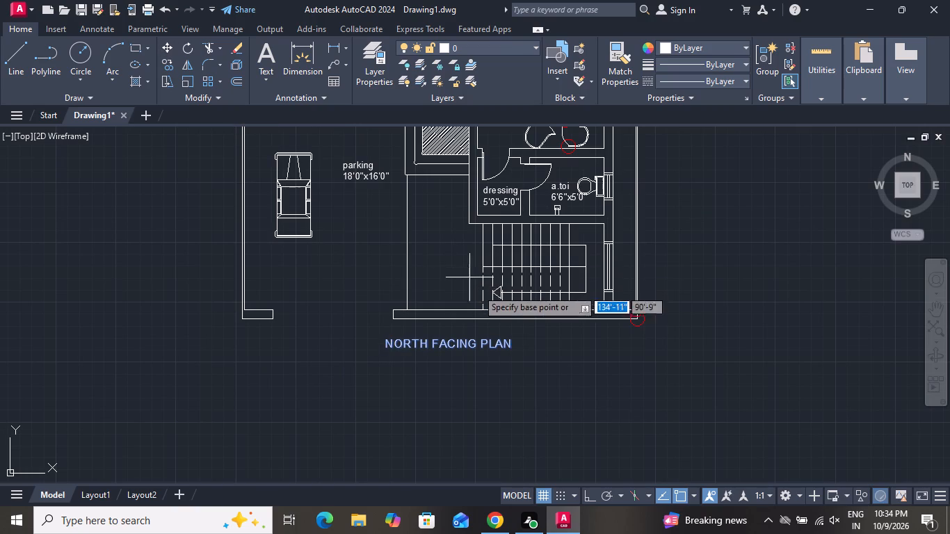
click(510, 346)
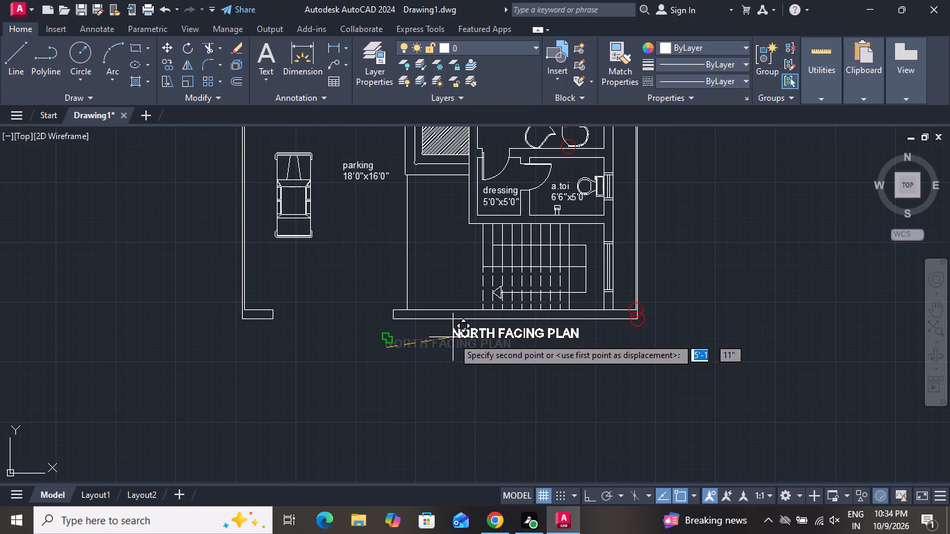
click(442, 340)
scroll(485, 394, down, 3)
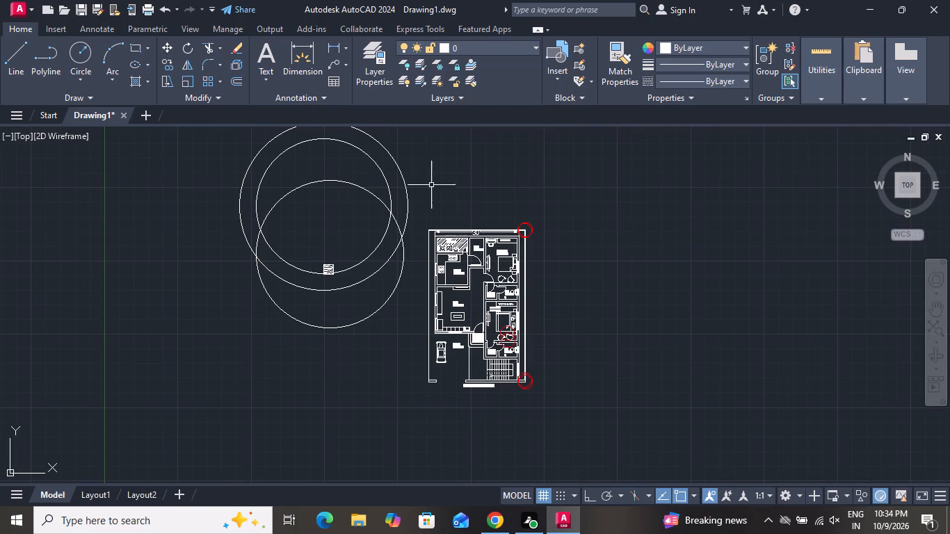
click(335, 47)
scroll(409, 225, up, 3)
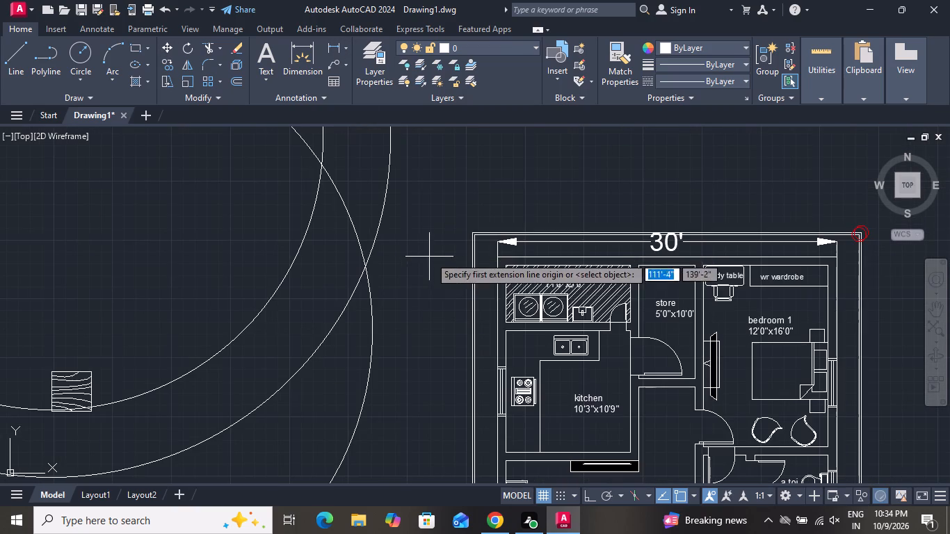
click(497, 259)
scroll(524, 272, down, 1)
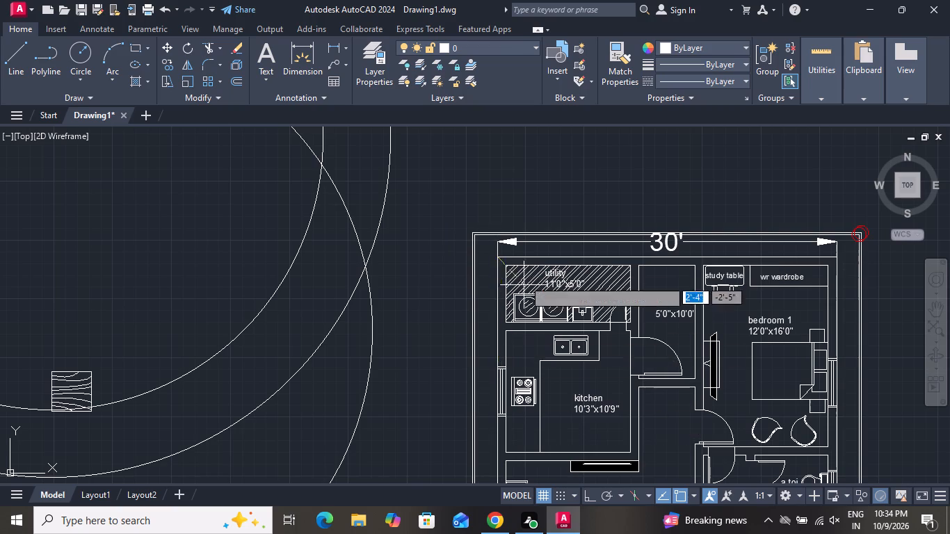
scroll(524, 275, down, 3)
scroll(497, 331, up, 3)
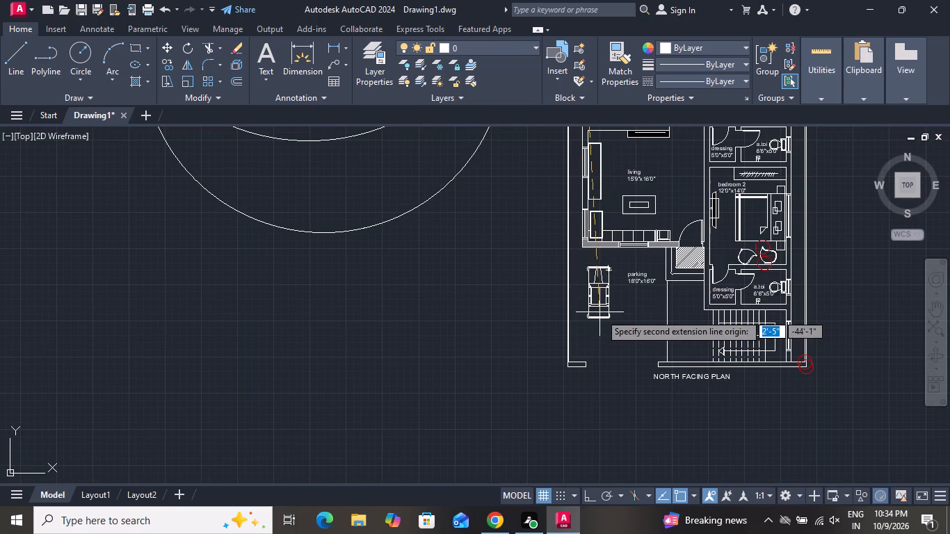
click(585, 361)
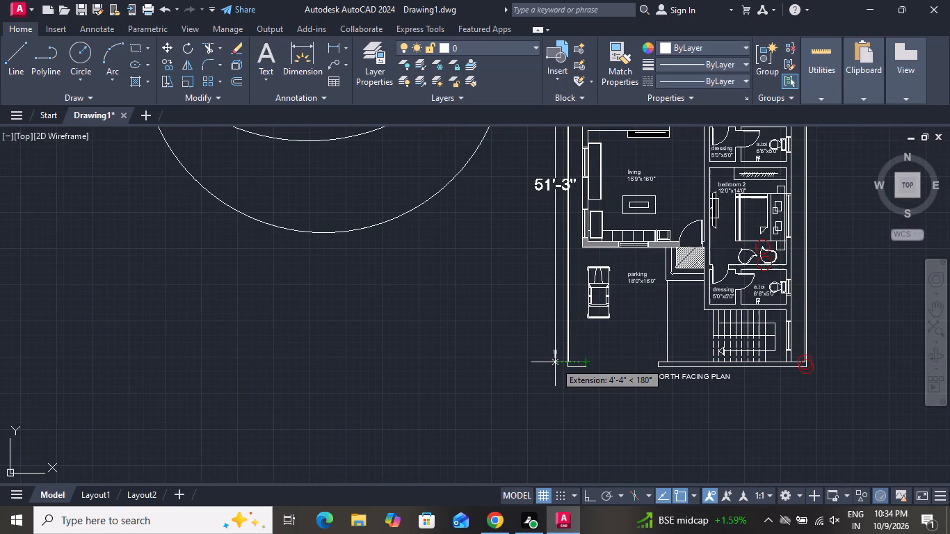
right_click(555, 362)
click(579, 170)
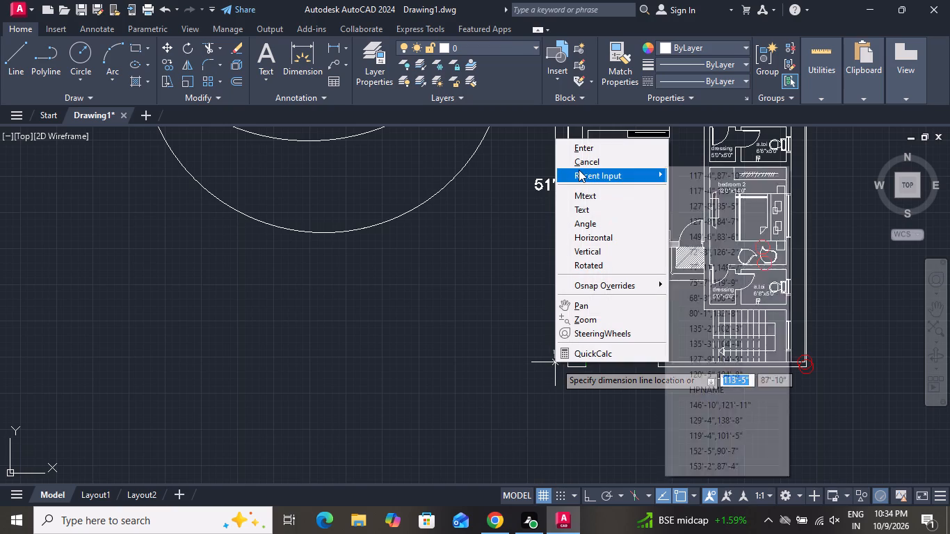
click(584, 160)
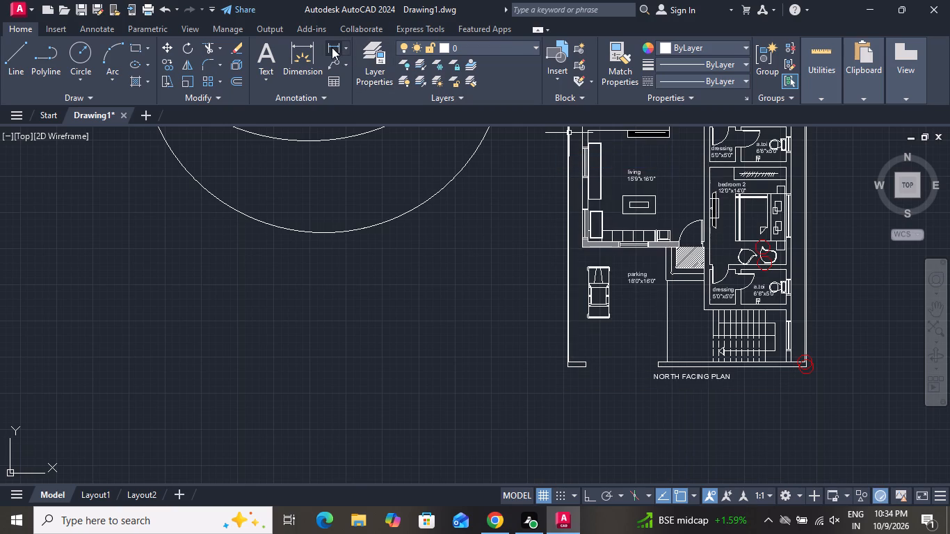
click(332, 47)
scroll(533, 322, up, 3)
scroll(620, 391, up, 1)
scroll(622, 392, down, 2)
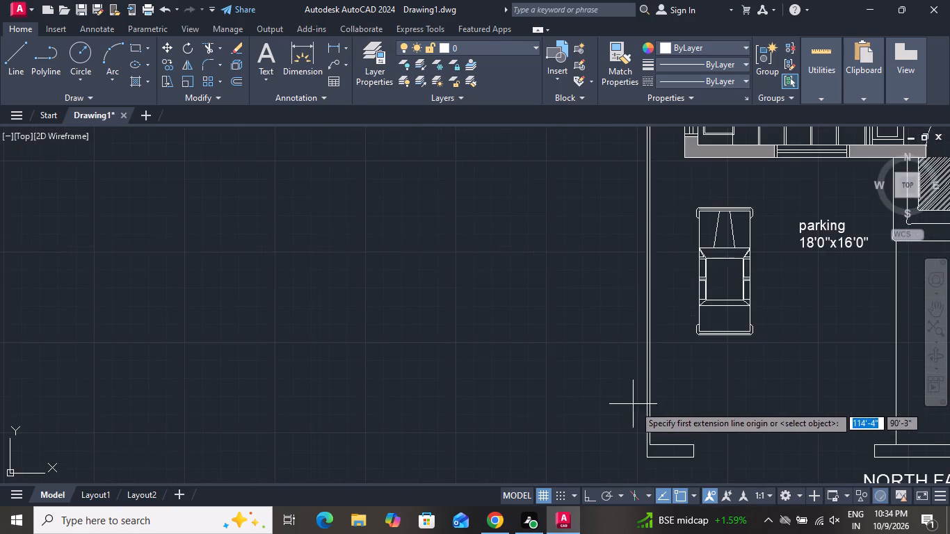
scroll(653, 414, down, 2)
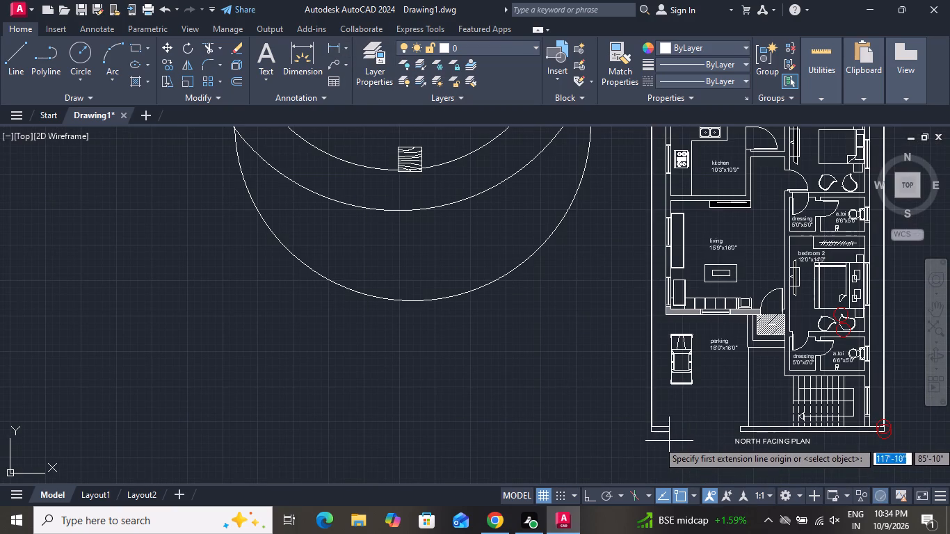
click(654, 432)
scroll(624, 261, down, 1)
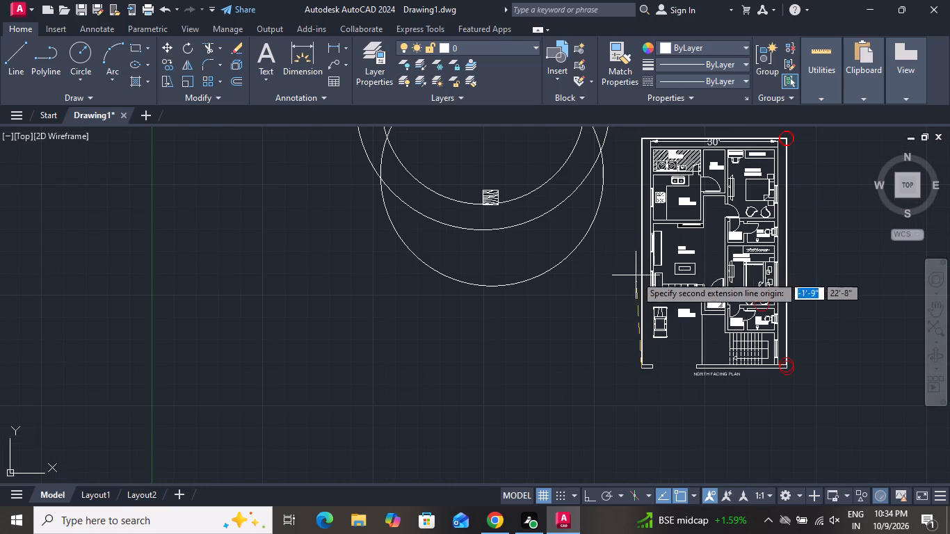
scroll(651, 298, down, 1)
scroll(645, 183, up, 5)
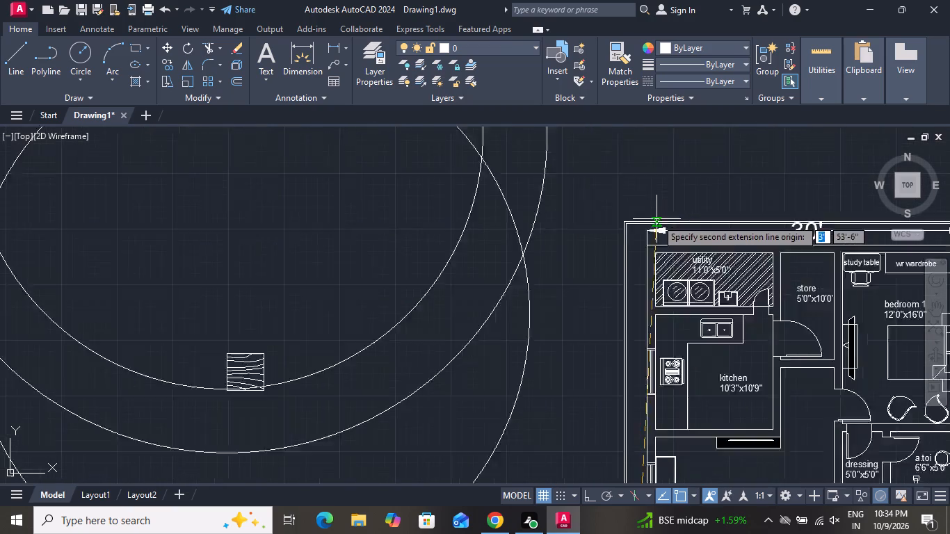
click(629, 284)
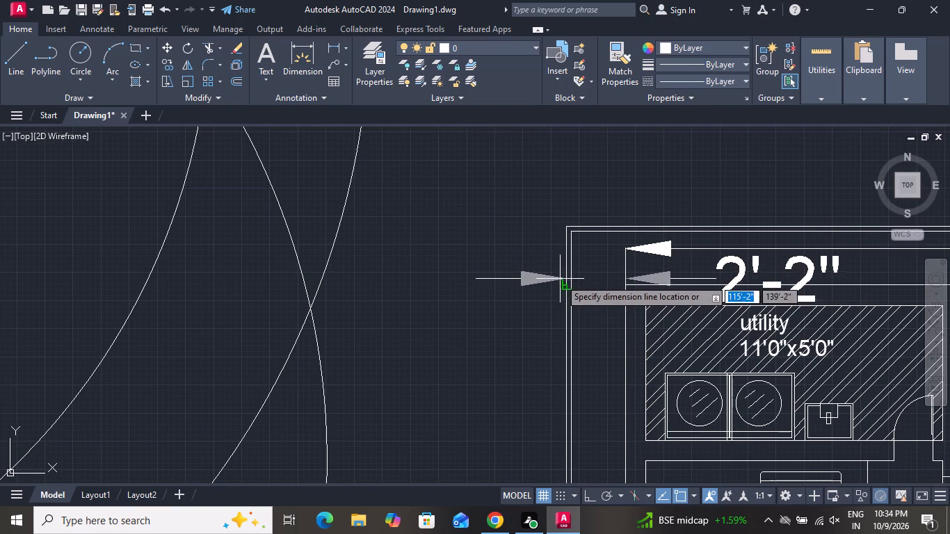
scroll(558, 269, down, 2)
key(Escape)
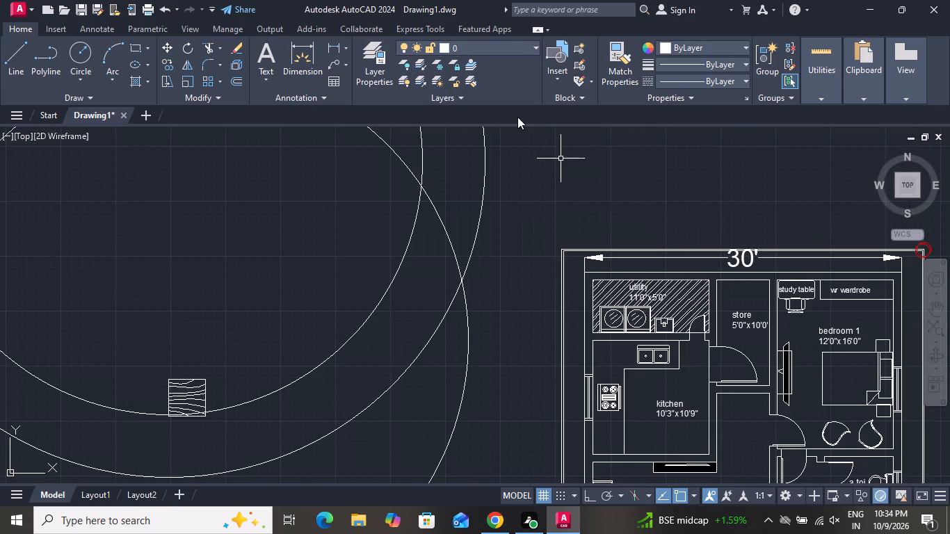
Delete the three large circles and the small hatched block outside the house plan.
scroll(567, 204, down, 2)
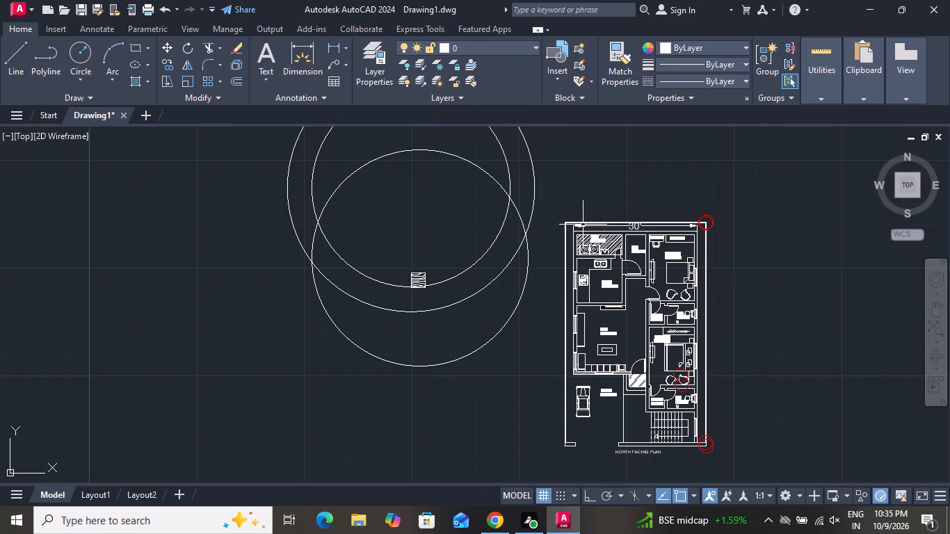
drag(533, 136, 528, 161)
click(314, 324)
key(Delete)
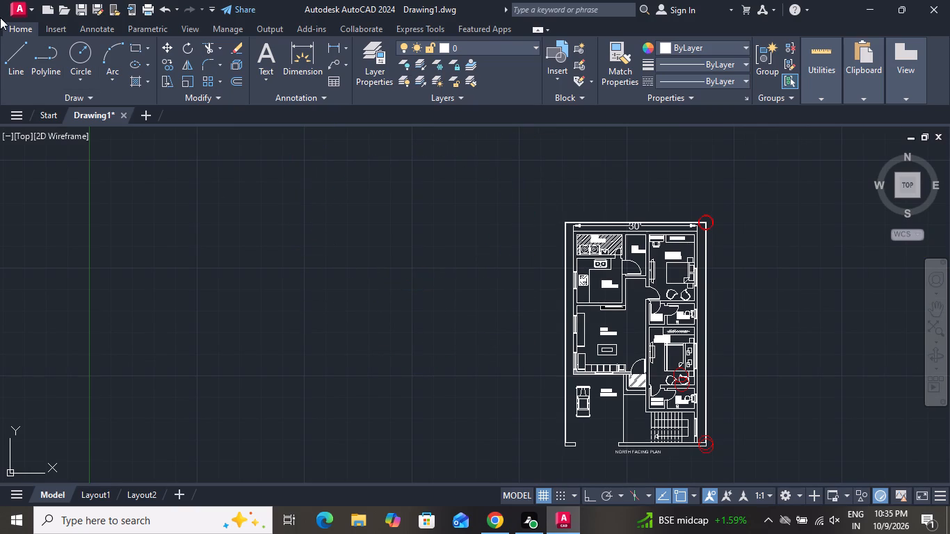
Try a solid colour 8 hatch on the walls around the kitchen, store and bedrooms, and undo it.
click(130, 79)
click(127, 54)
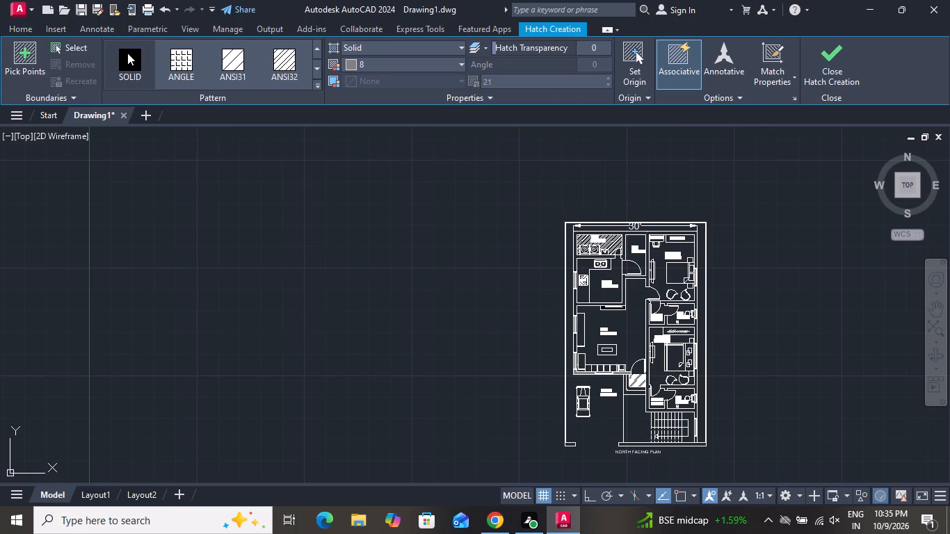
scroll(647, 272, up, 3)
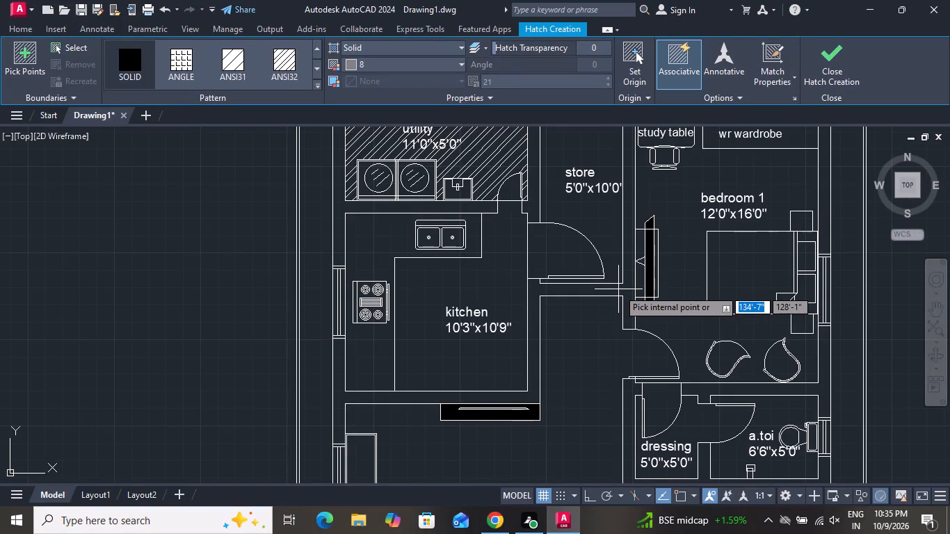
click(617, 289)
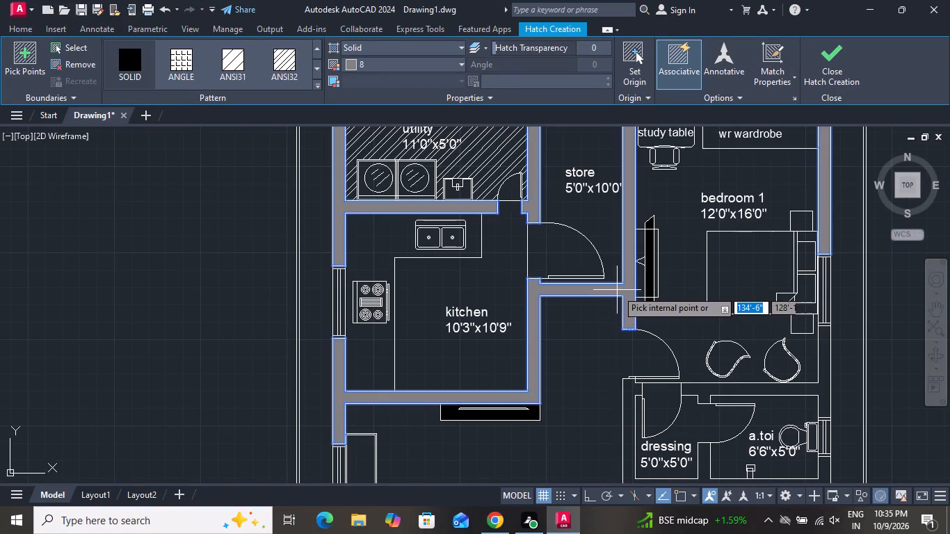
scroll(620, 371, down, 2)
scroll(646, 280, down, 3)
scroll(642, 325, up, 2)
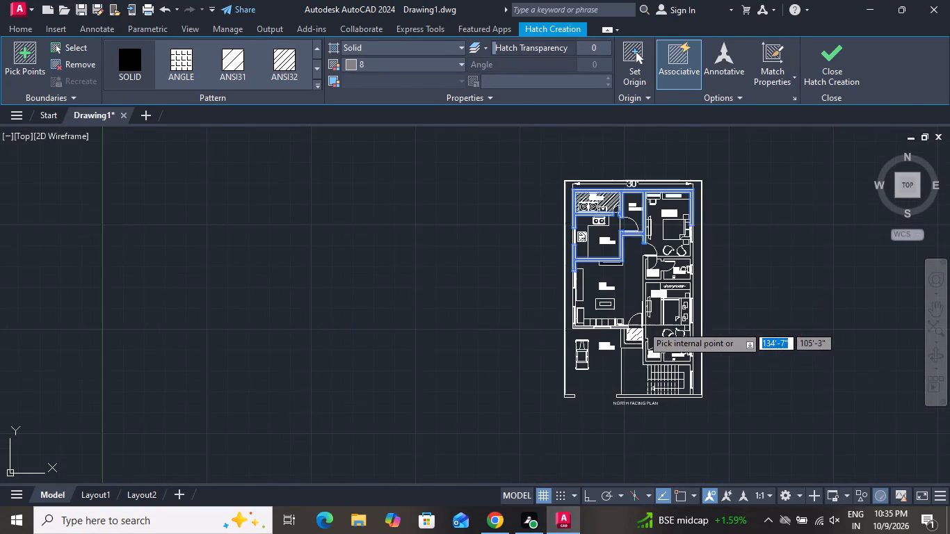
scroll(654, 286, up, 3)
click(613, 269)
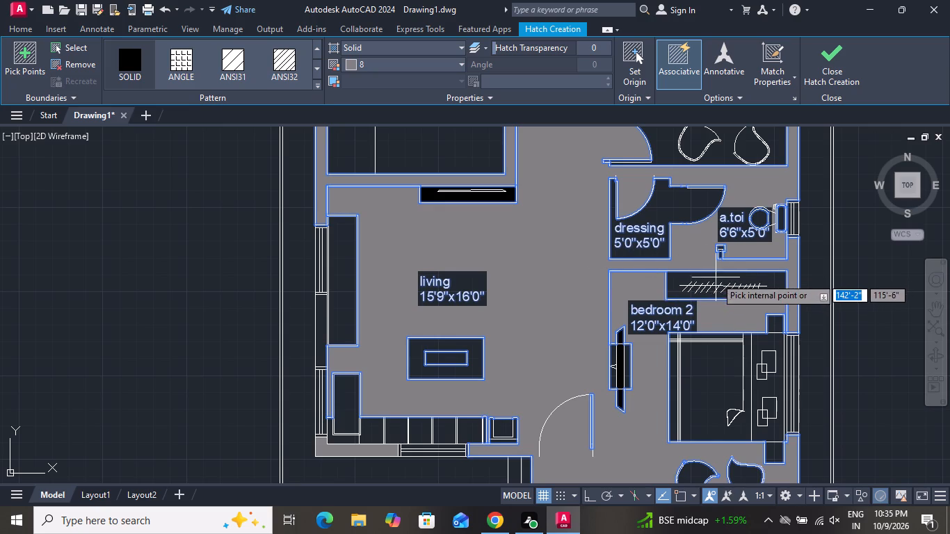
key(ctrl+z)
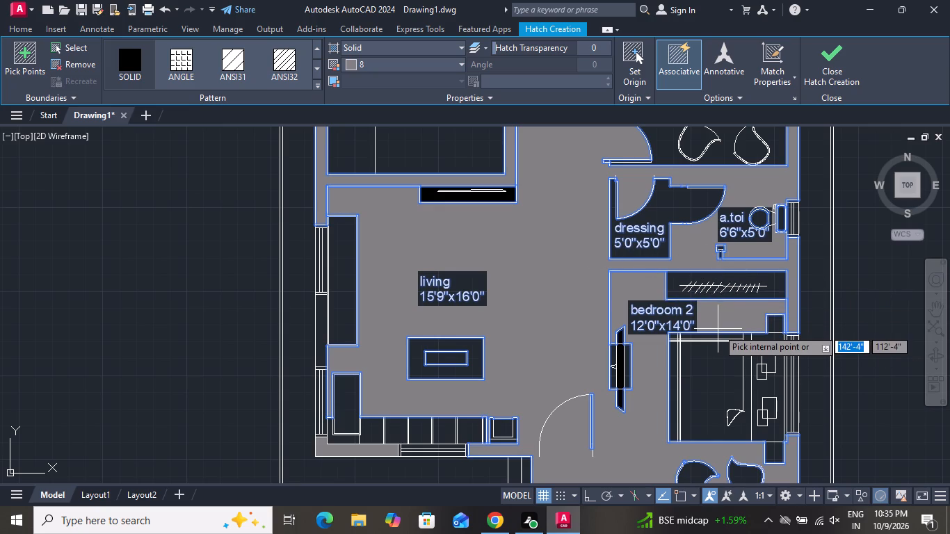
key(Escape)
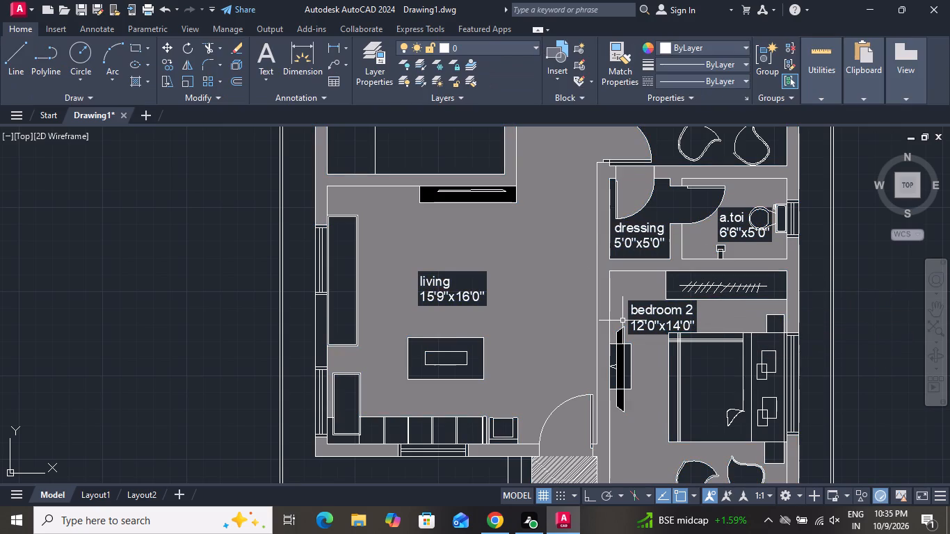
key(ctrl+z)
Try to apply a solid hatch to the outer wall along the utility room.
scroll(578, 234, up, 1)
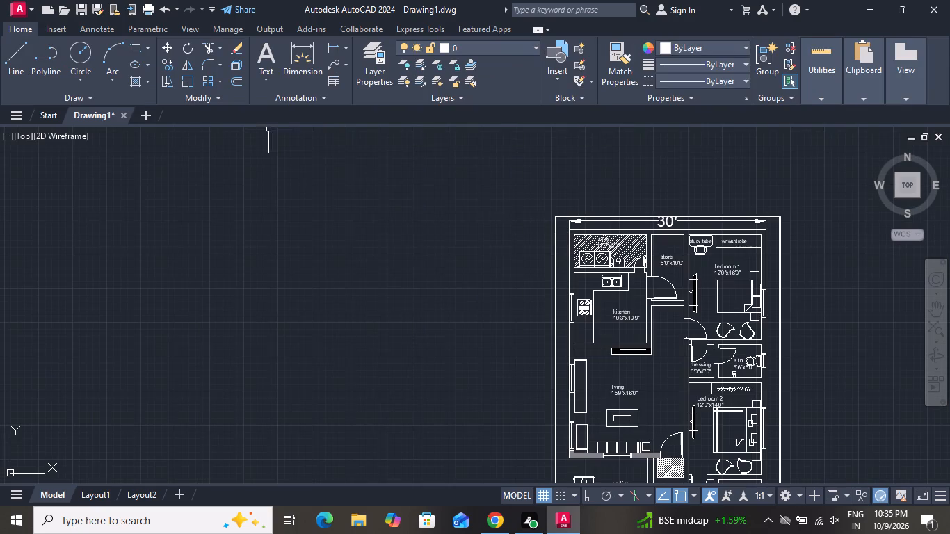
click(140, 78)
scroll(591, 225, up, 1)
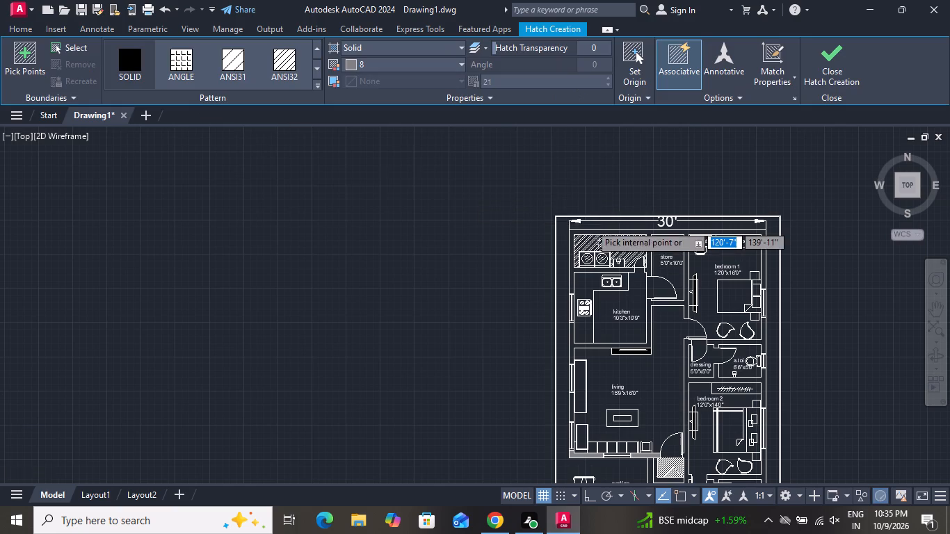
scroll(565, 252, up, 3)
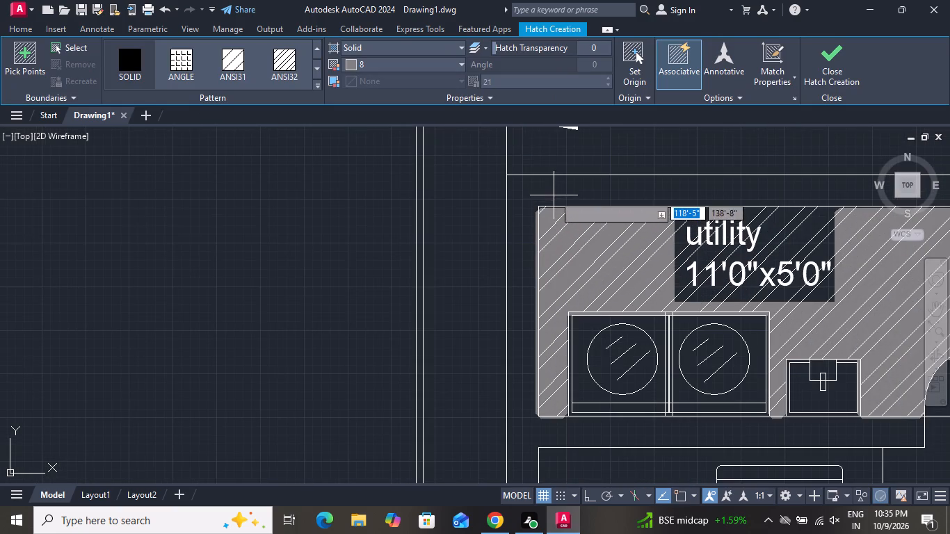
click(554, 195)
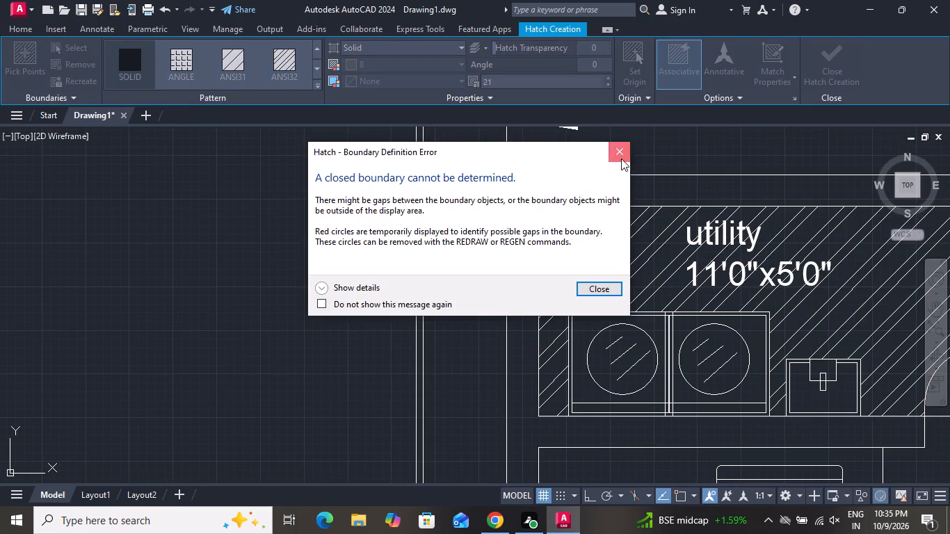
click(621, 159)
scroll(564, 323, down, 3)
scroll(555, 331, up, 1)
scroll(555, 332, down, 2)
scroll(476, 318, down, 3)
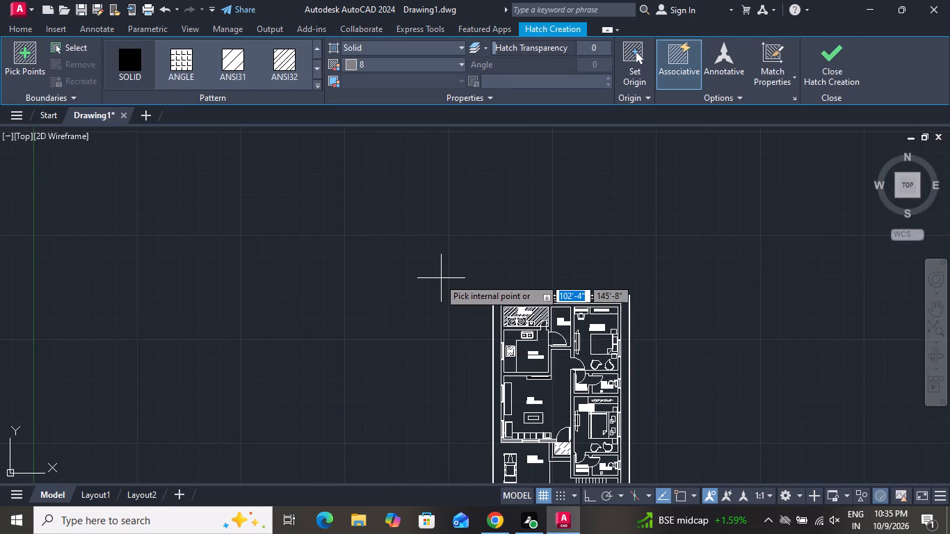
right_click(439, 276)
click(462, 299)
Start a solid hatch and fill the connected walls around the utility, kitchen, store and bedroom 1.
scroll(415, 286, down, 3)
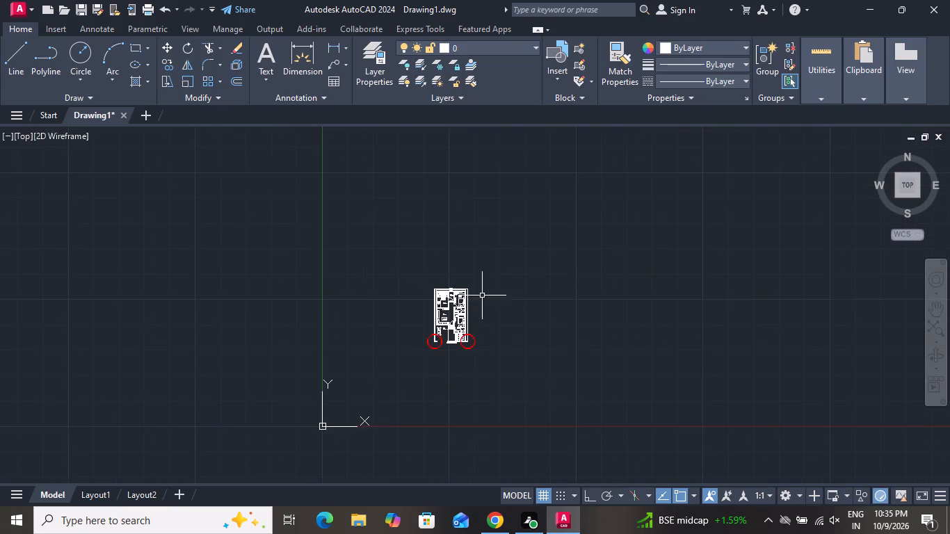
scroll(467, 318, up, 6)
scroll(456, 325, down, 1)
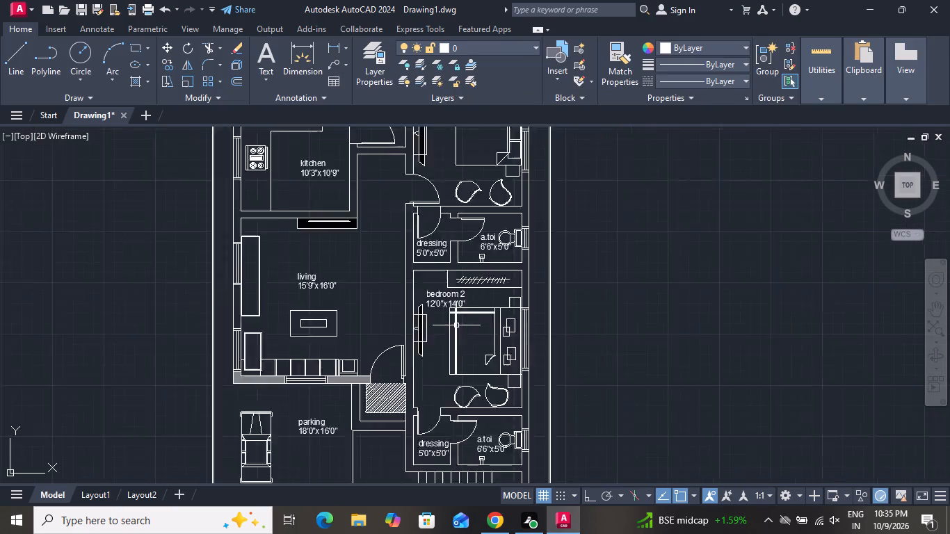
scroll(457, 325, down, 1)
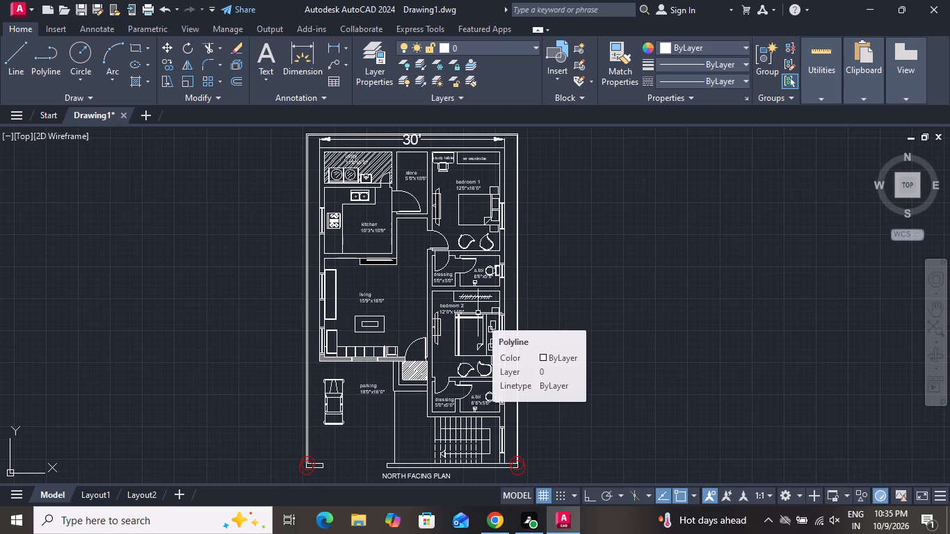
click(138, 78)
click(120, 54)
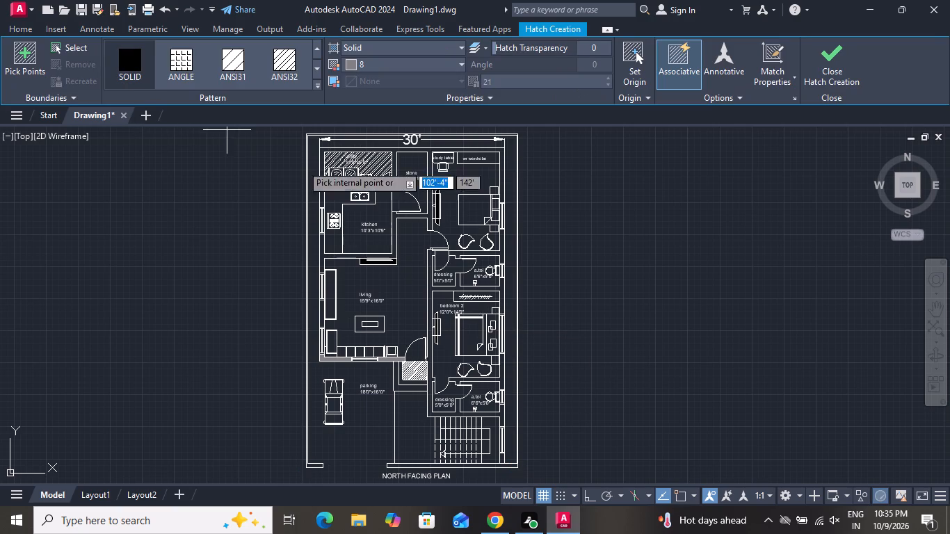
scroll(358, 149, up, 3)
click(360, 150)
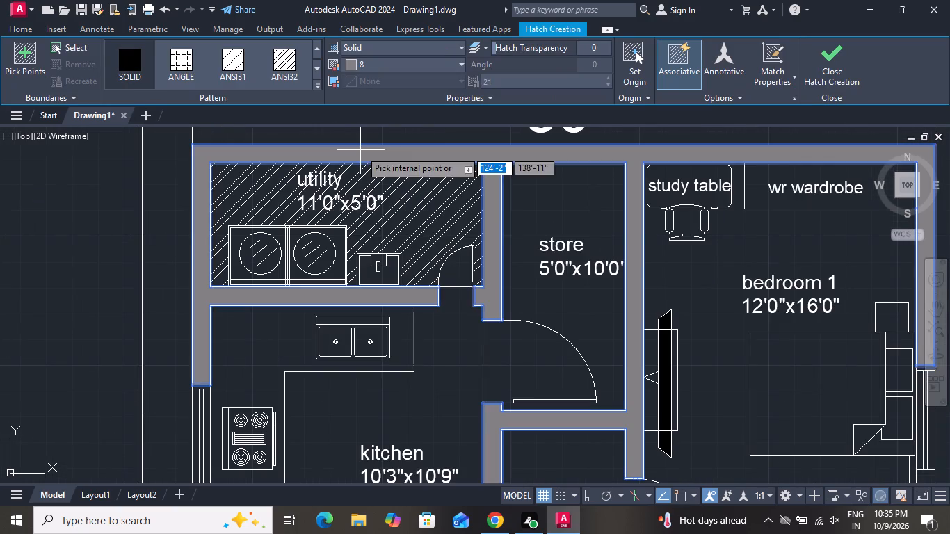
Add the living room side wall, the bedroom 2, dressing and toilet walls, and the short staircase wall piece to the solid hatch.
scroll(498, 258, down, 3)
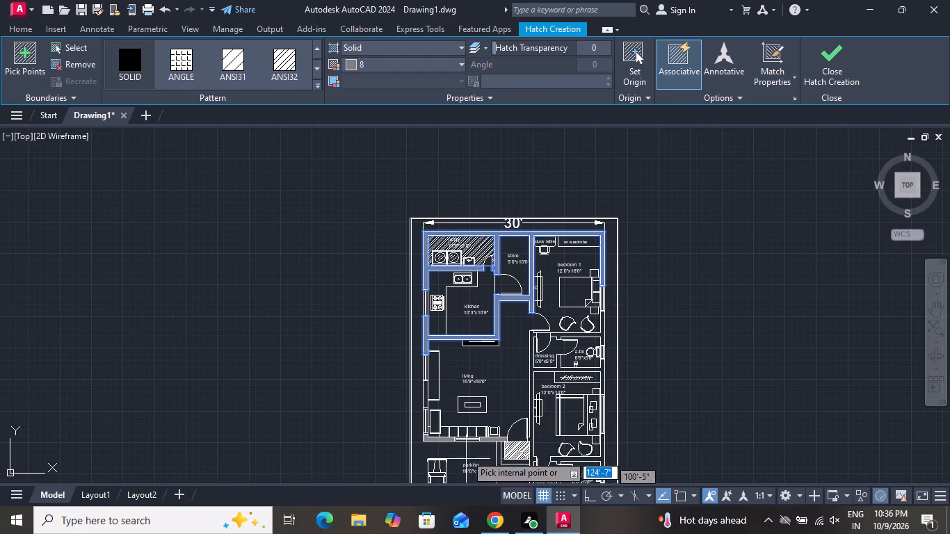
scroll(472, 403, down, 3)
scroll(460, 414, up, 7)
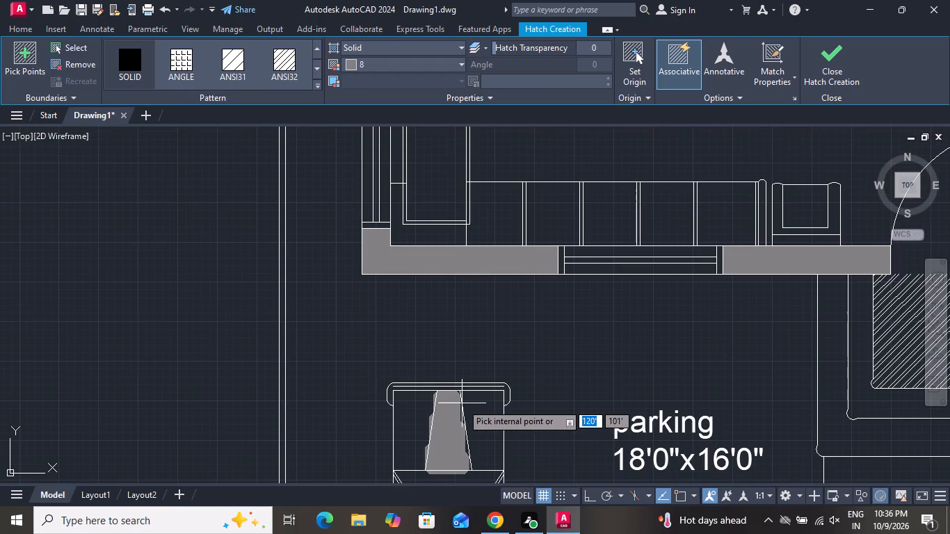
scroll(456, 355, down, 3)
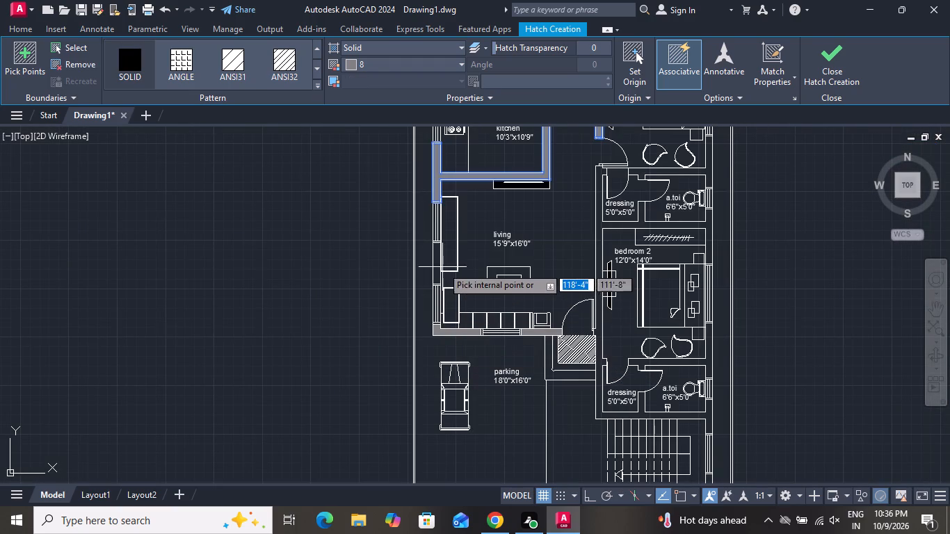
click(438, 261)
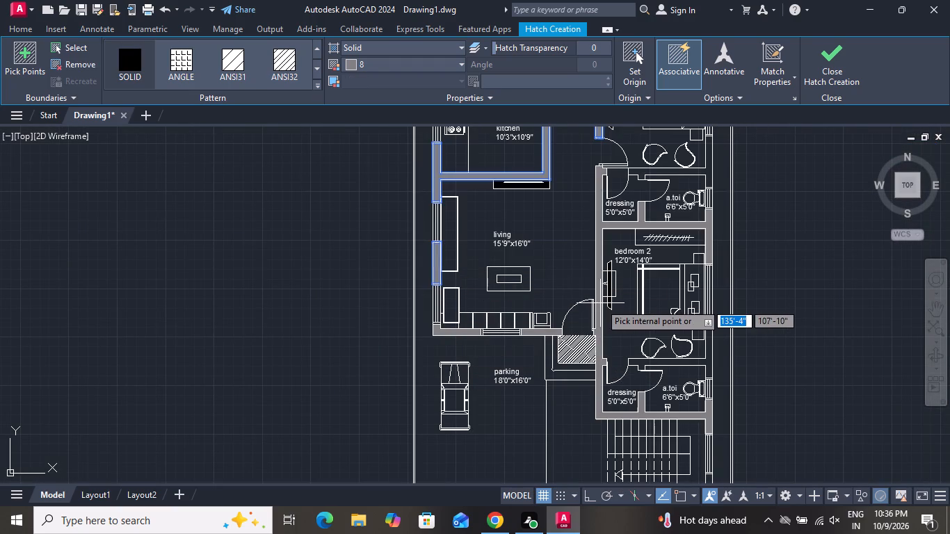
click(600, 303)
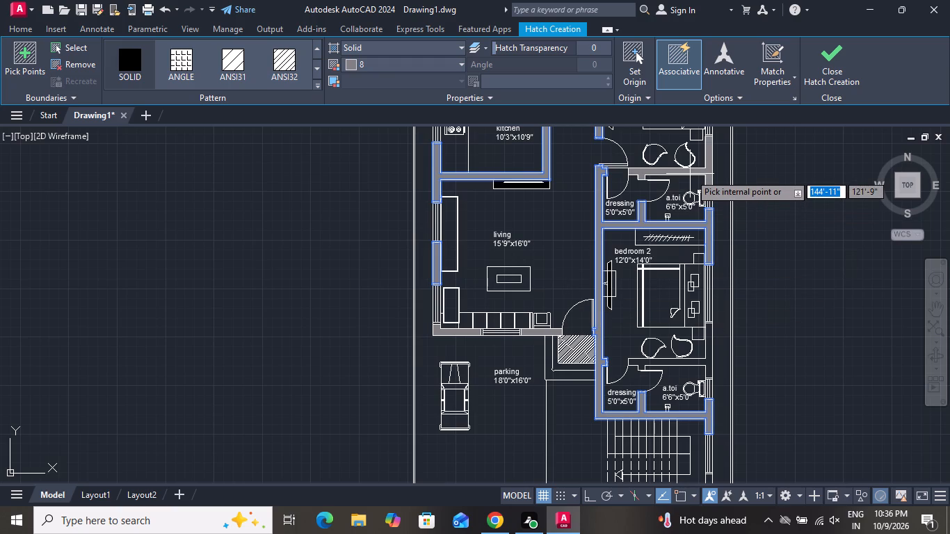
click(690, 174)
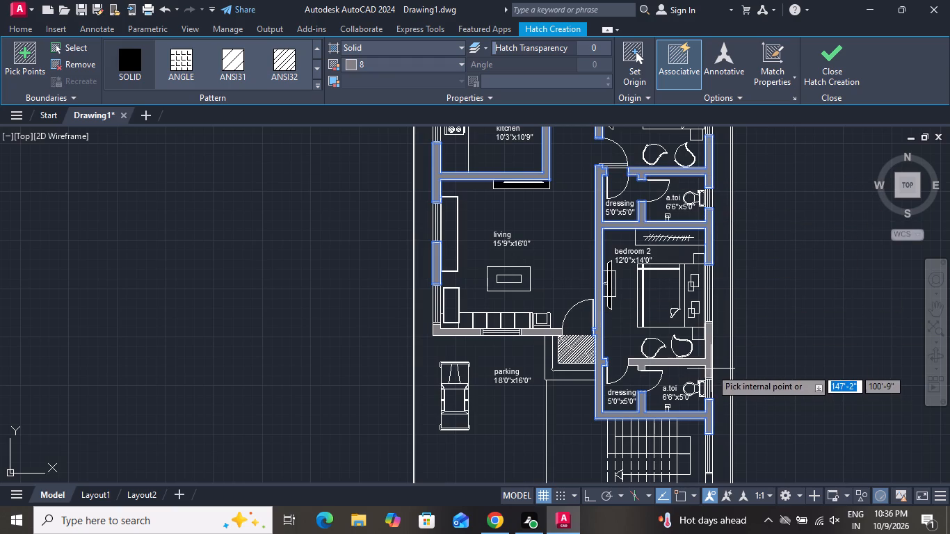
click(711, 367)
scroll(739, 377, up, 1)
scroll(739, 375, down, 3)
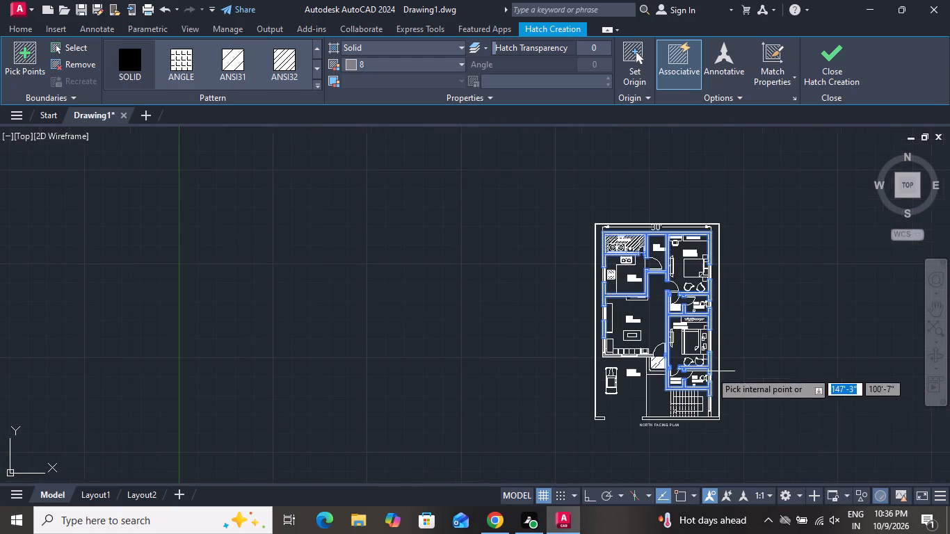
scroll(715, 413, up, 4)
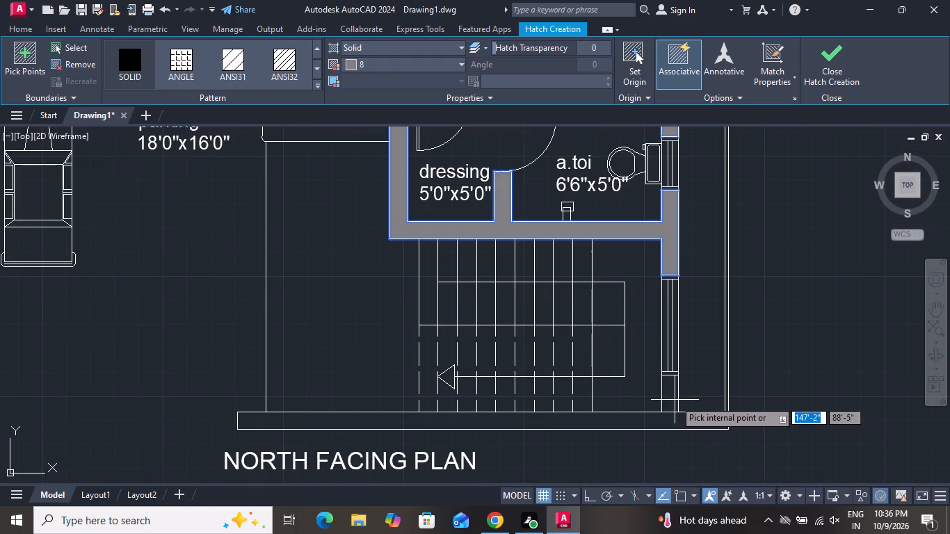
click(675, 400)
Set the wall hatch colour to black (0,0,0) and finish the hatch.
scroll(742, 468, down, 2)
scroll(756, 382, down, 3)
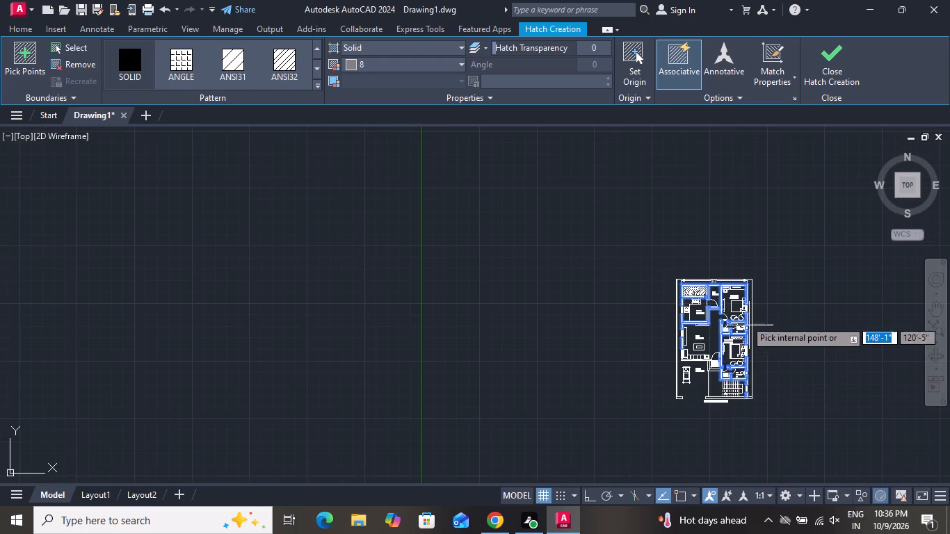
scroll(734, 300, down, 1)
scroll(734, 300, up, 4)
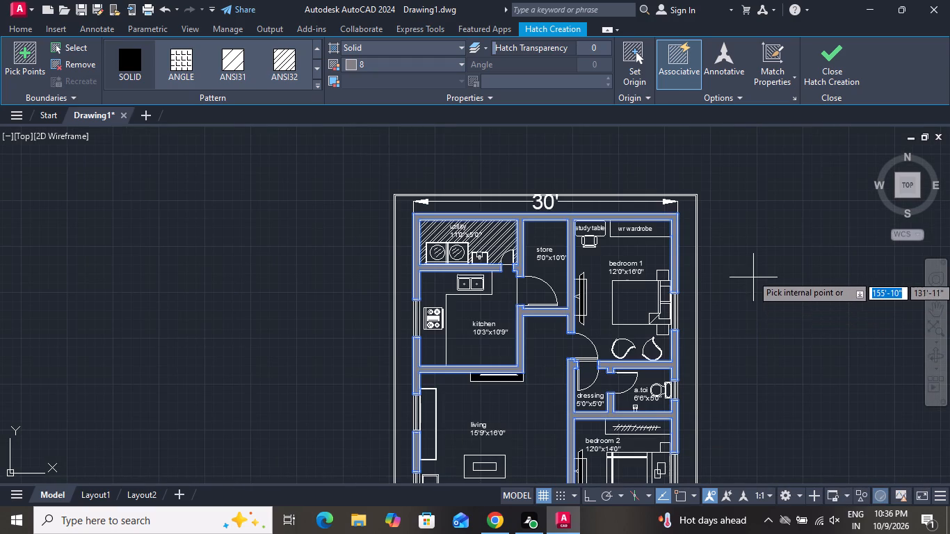
scroll(747, 265, down, 2)
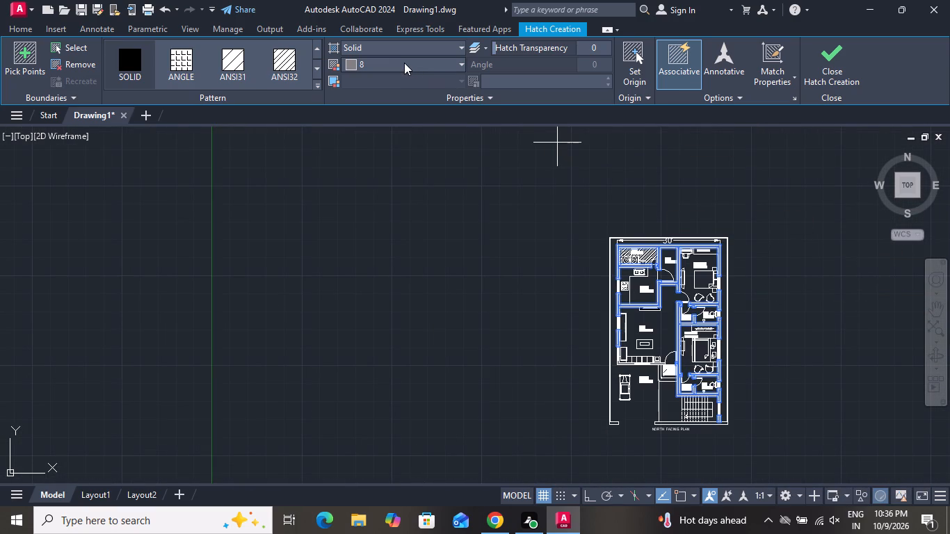
click(404, 63)
click(349, 113)
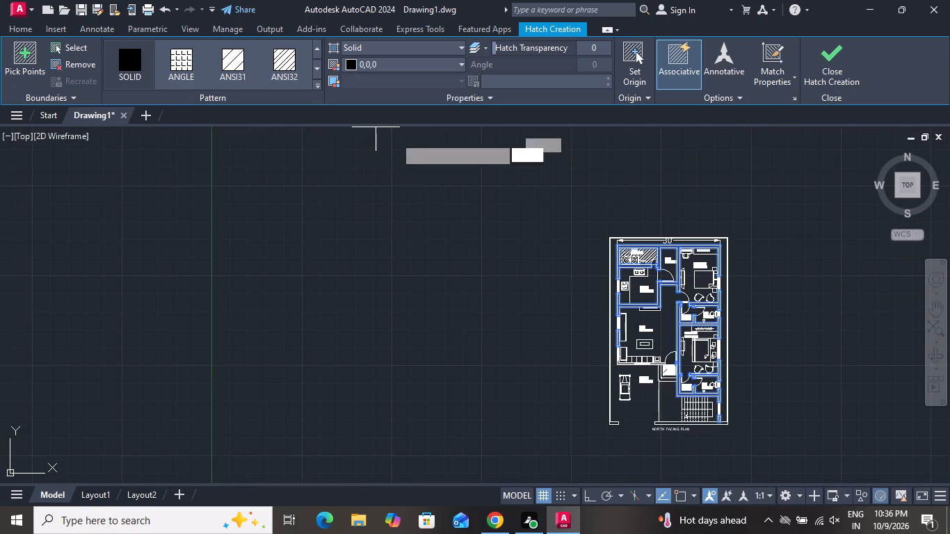
key(Escape)
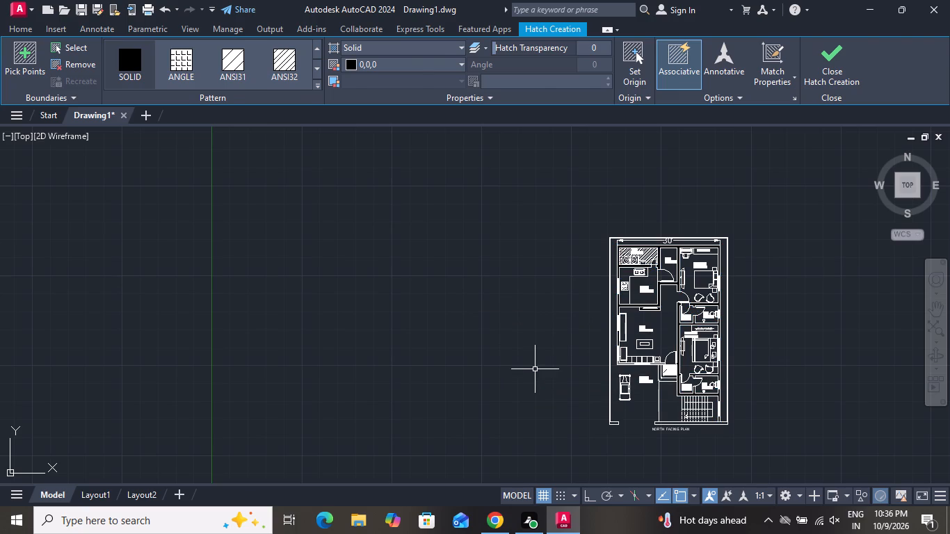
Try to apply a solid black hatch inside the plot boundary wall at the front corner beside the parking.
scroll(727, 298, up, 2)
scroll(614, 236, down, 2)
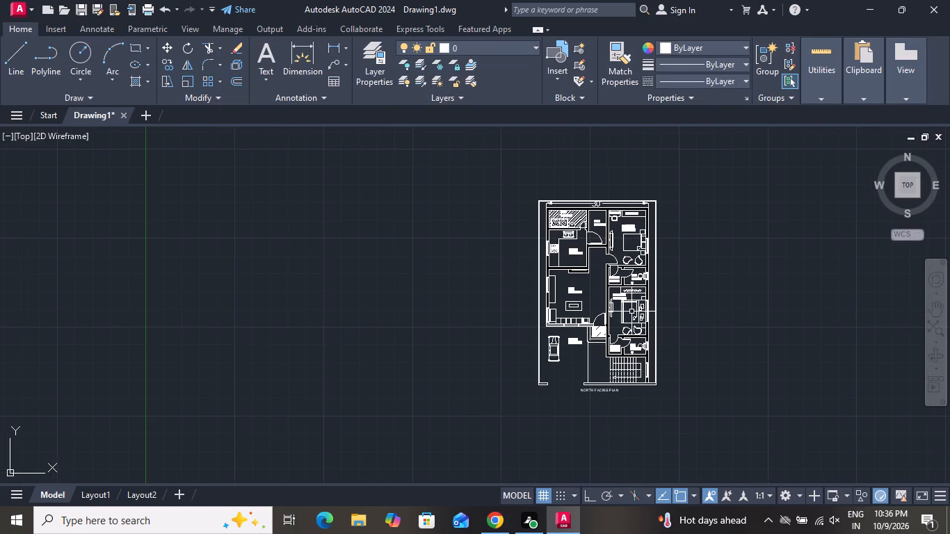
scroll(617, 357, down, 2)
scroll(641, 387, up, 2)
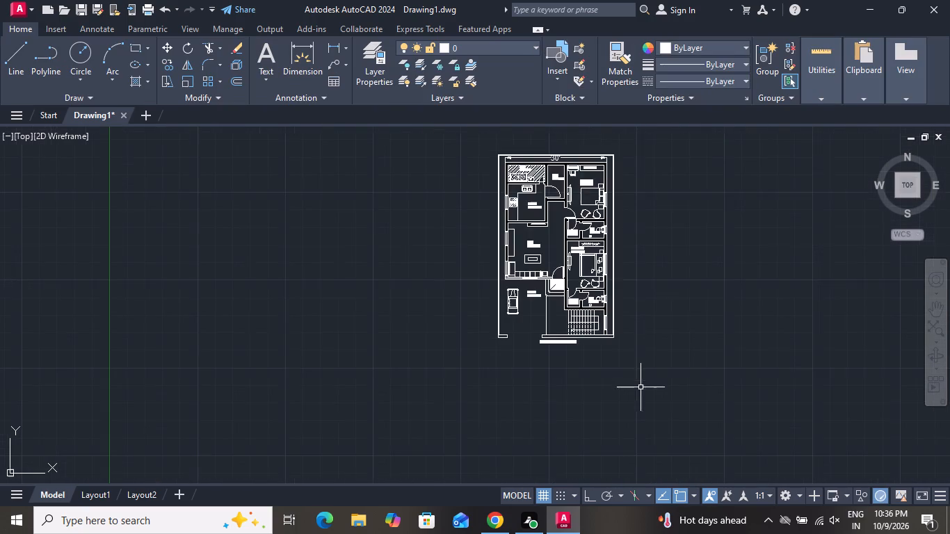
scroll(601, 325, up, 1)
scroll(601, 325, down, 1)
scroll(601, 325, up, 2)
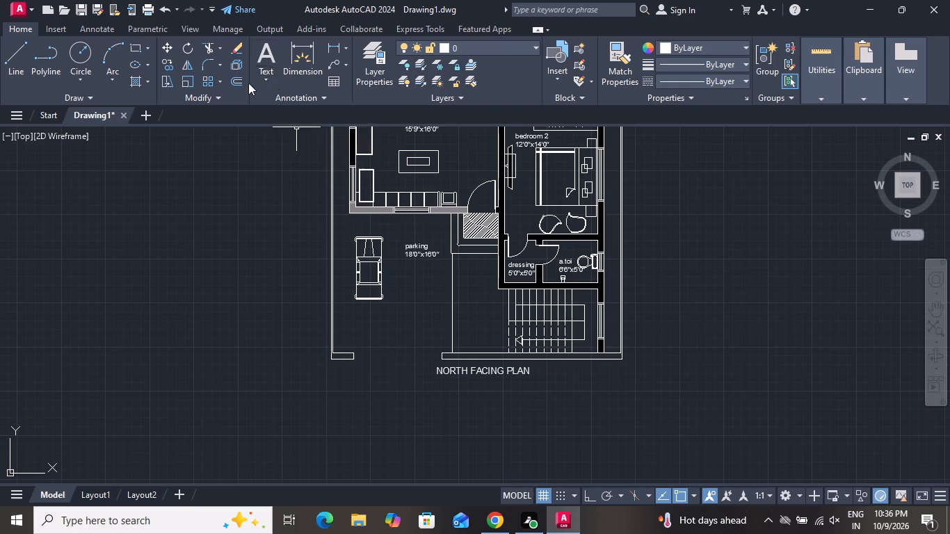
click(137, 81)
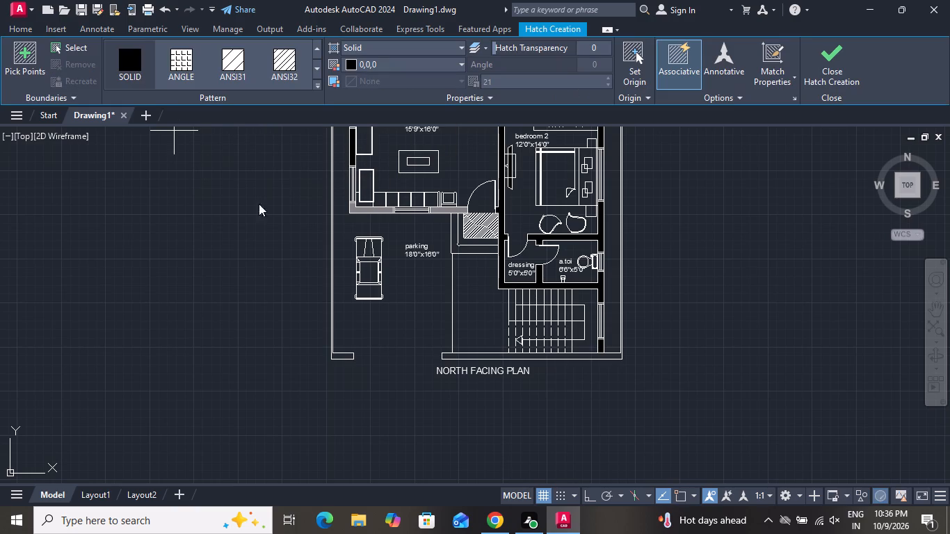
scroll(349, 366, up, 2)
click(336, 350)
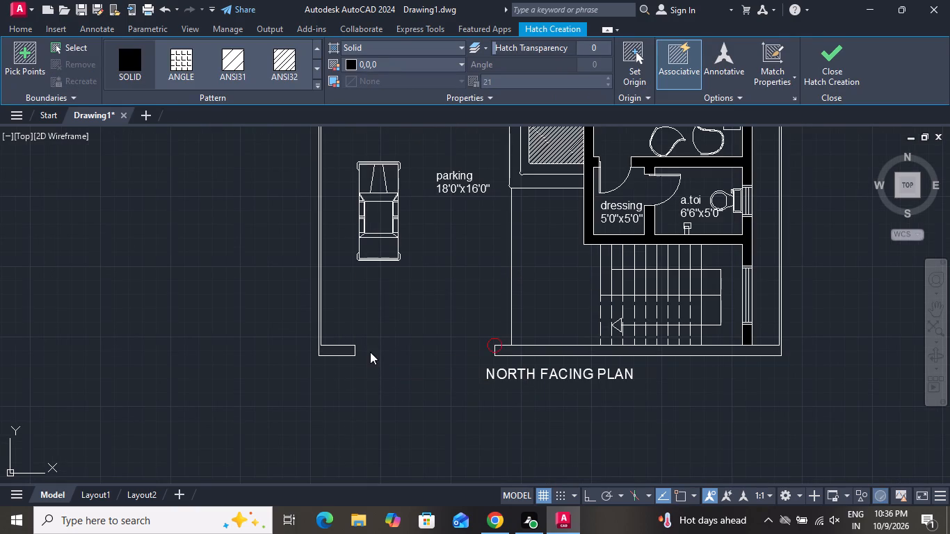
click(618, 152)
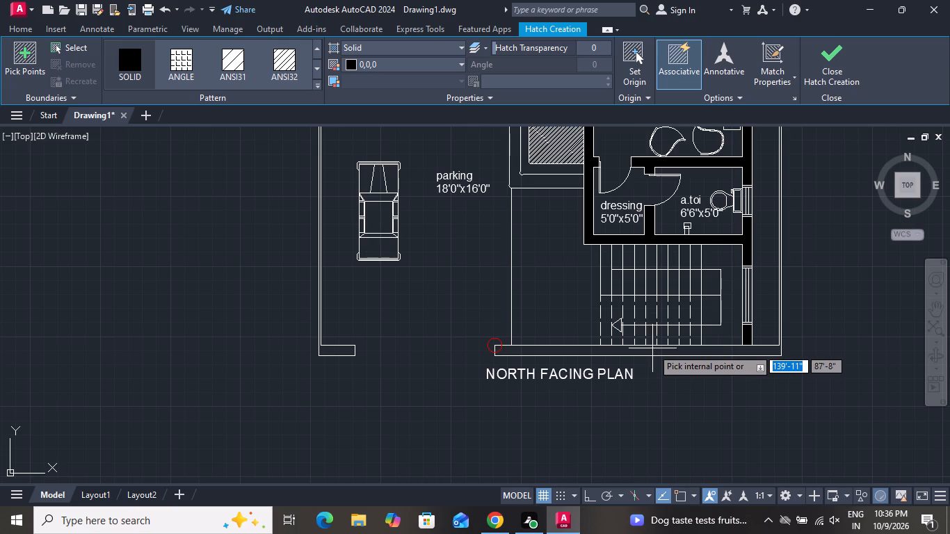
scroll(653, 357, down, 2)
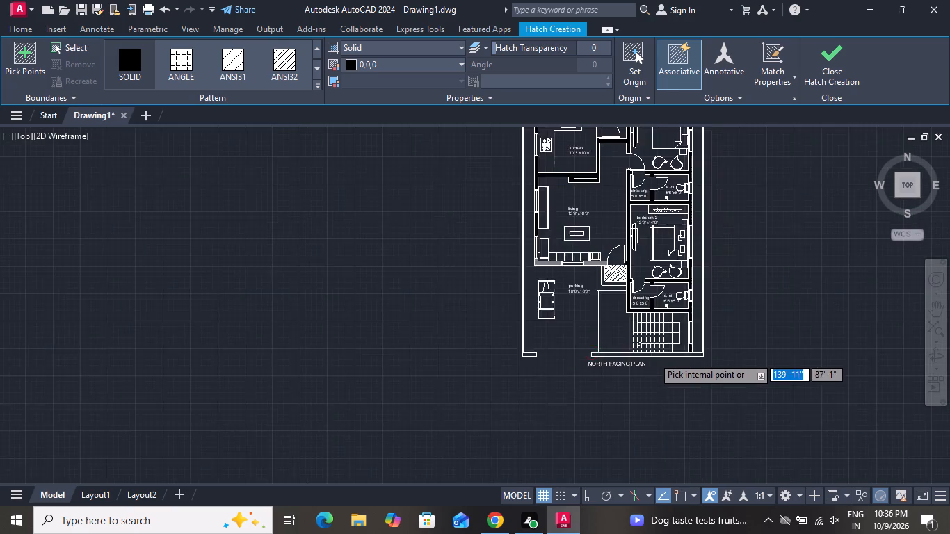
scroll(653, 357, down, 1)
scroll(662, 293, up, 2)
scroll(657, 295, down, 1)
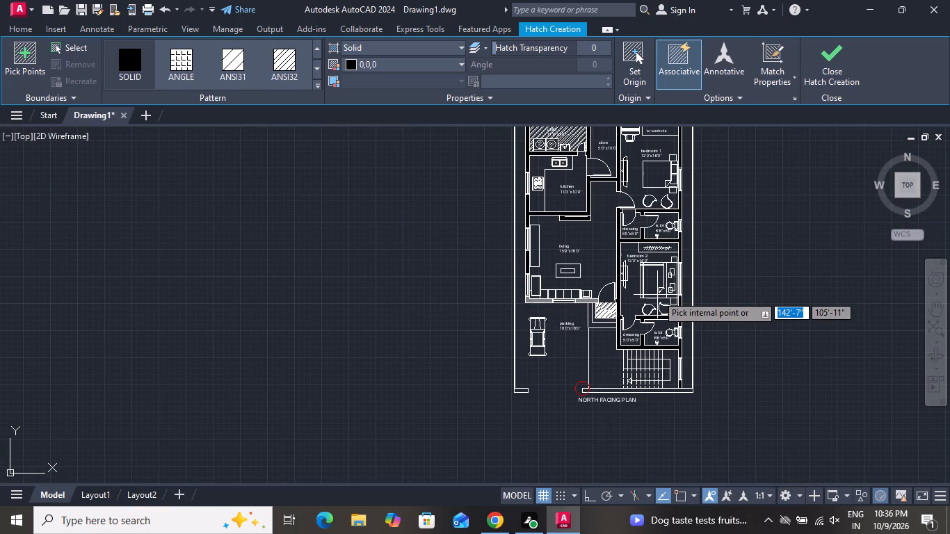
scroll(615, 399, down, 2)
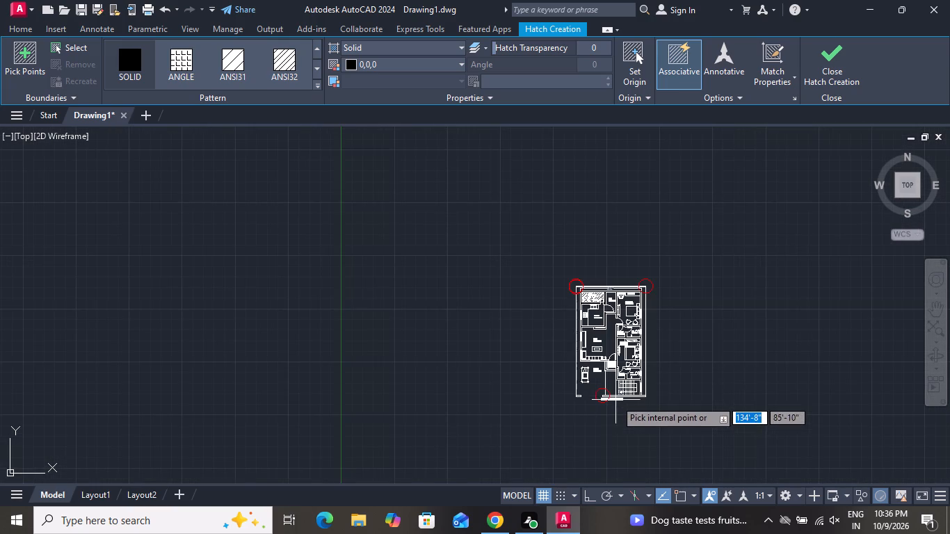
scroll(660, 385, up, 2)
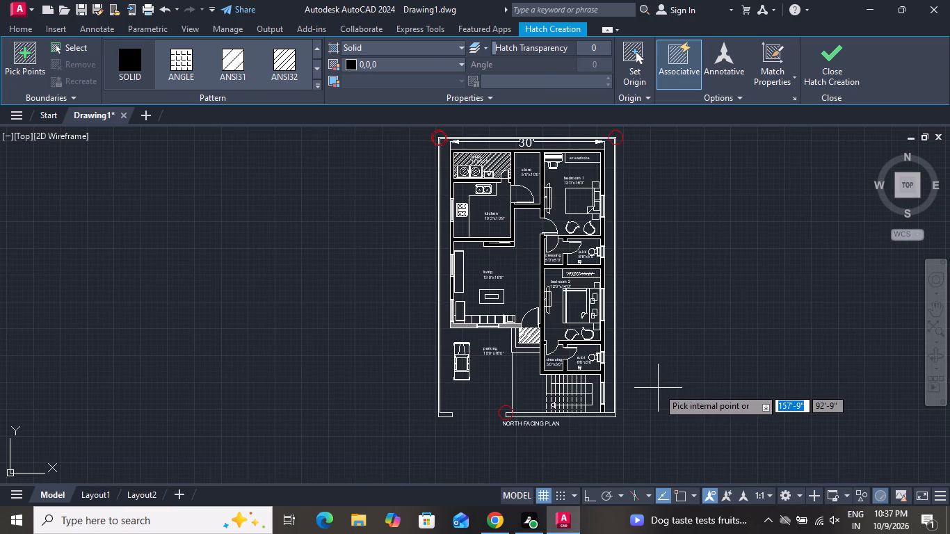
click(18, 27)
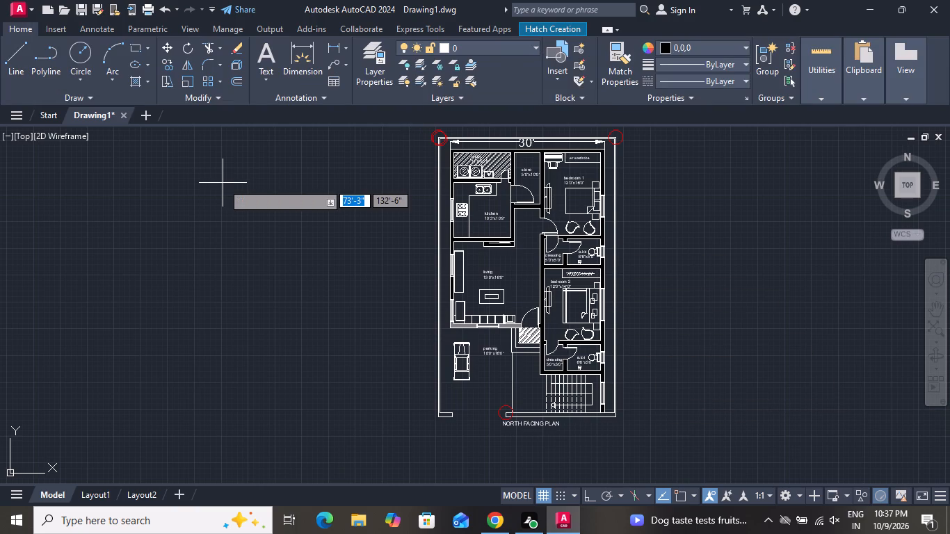
Save the drawing as Drawing14 in the 30X40 folder inside intership on Local Disk (C:).
key(ctrl+s)
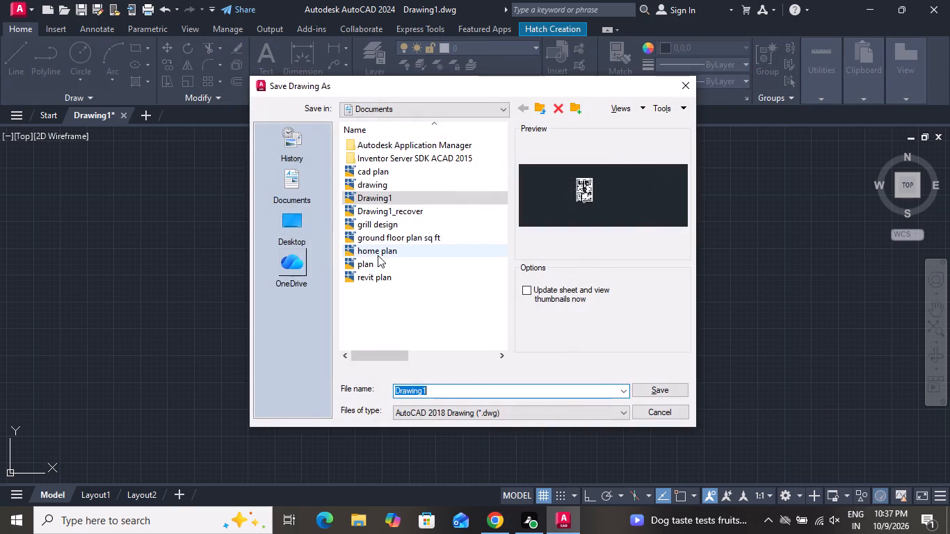
double_click(294, 219)
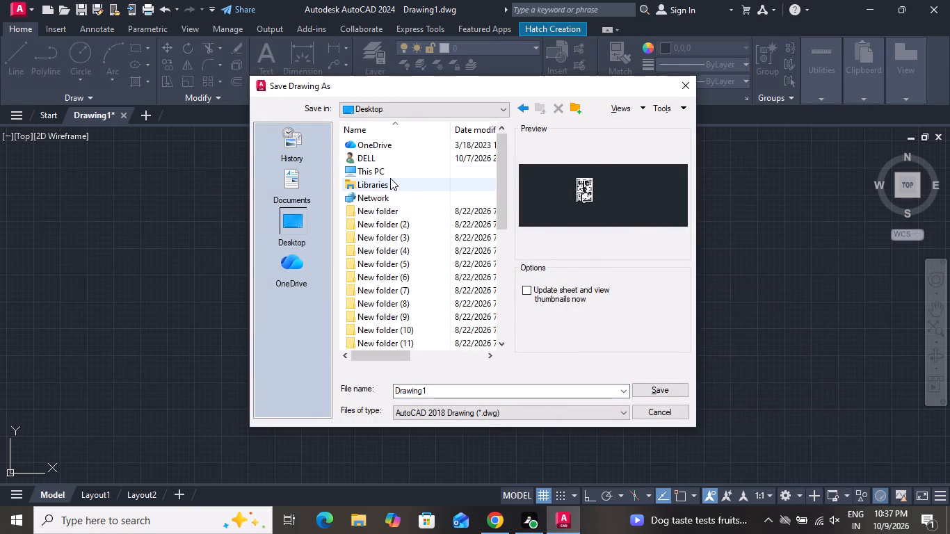
double_click(389, 176)
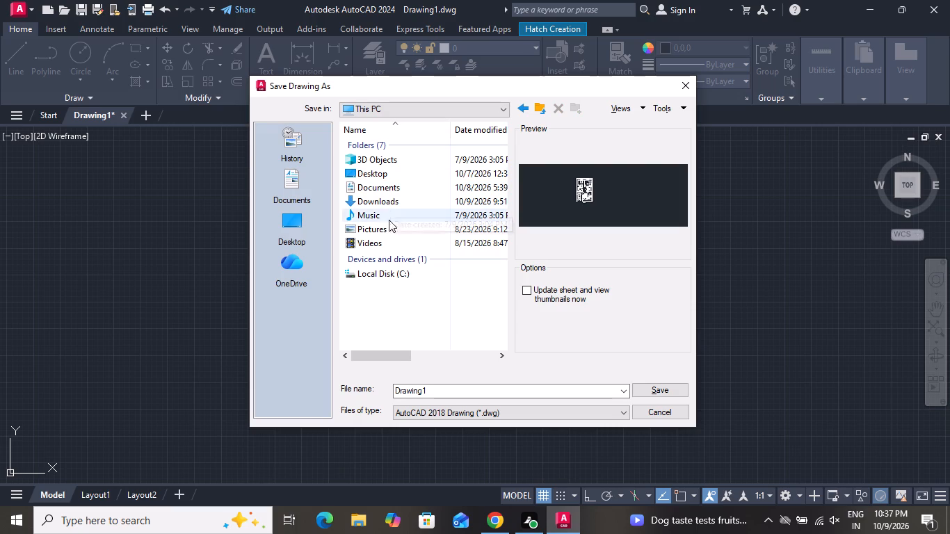
double_click(396, 280)
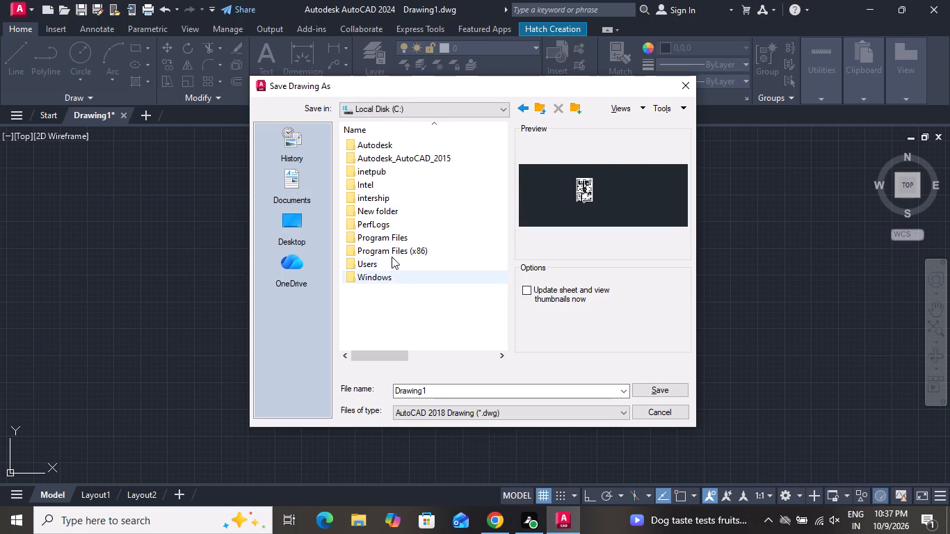
triple_click(380, 195)
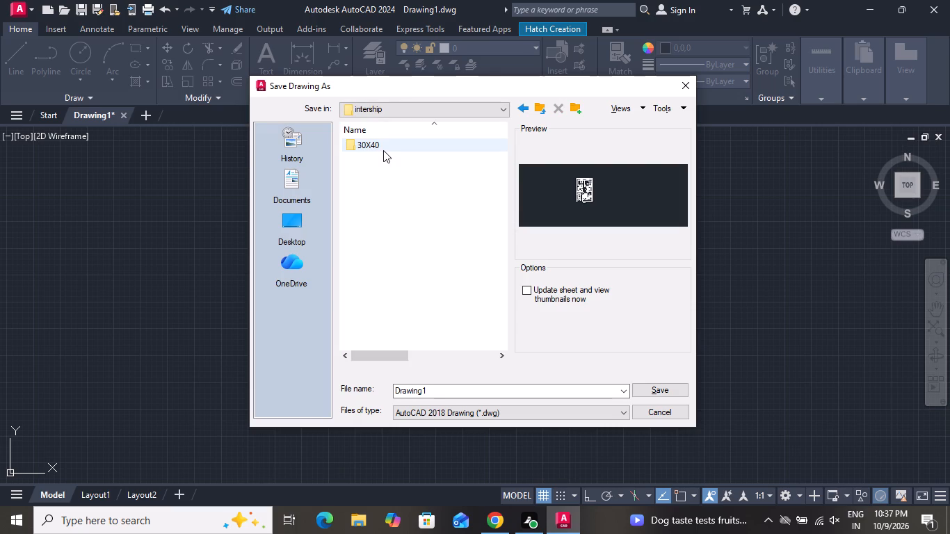
double_click(383, 150)
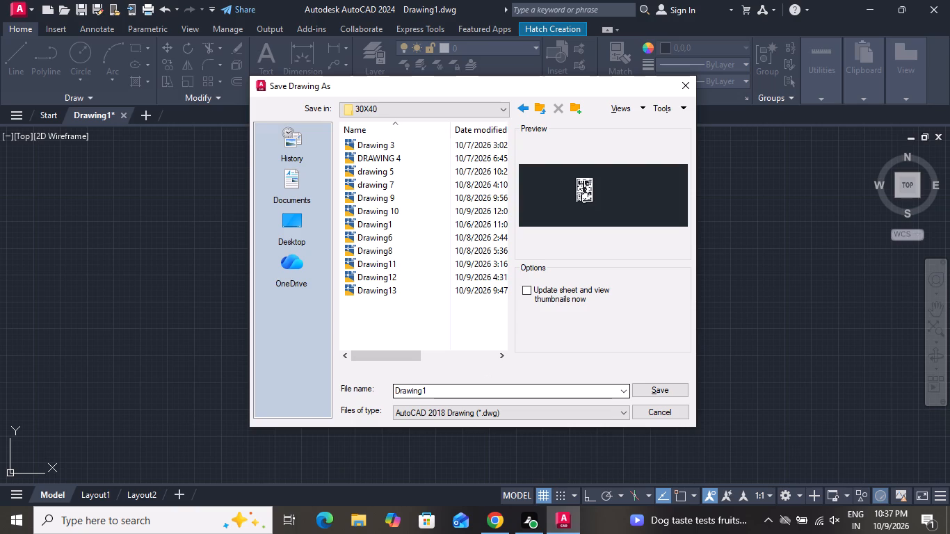
click(464, 394)
click(464, 394)
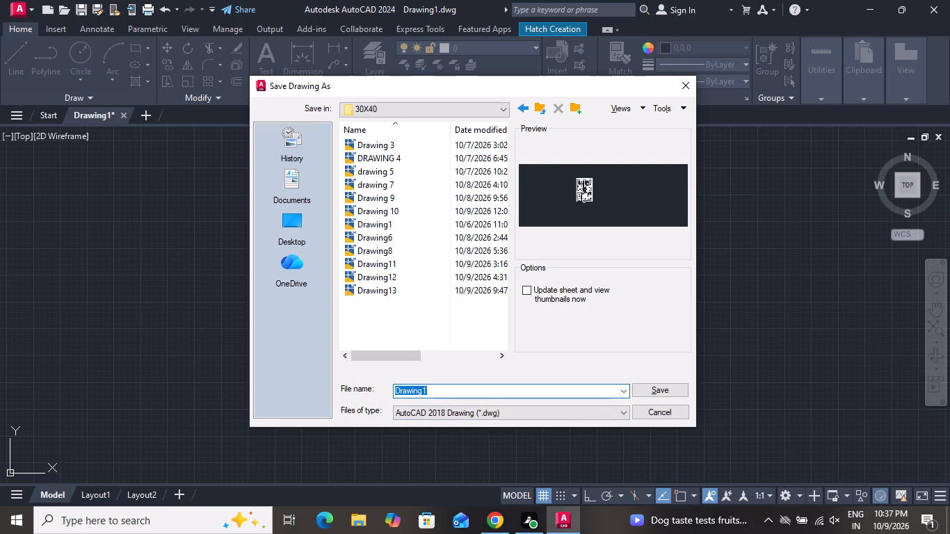
click(462, 392)
key(4)
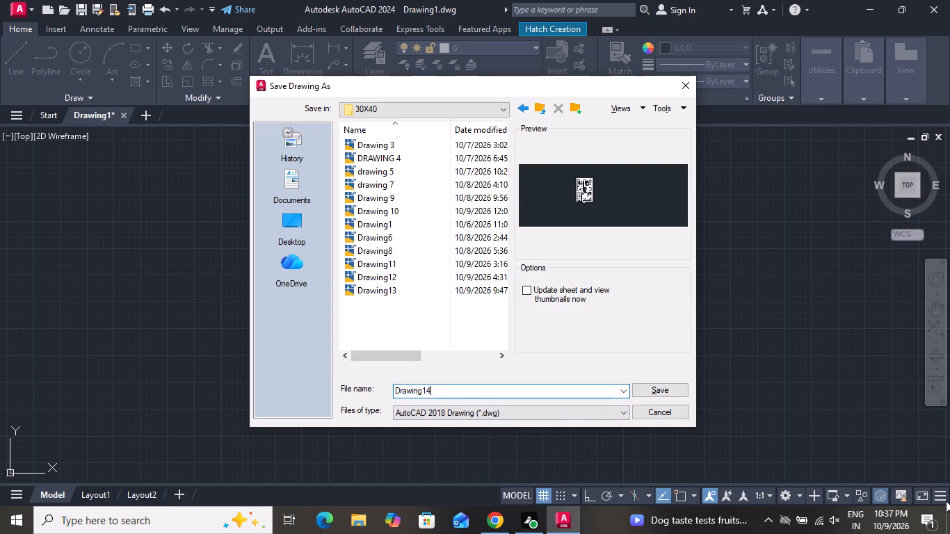
click(668, 385)
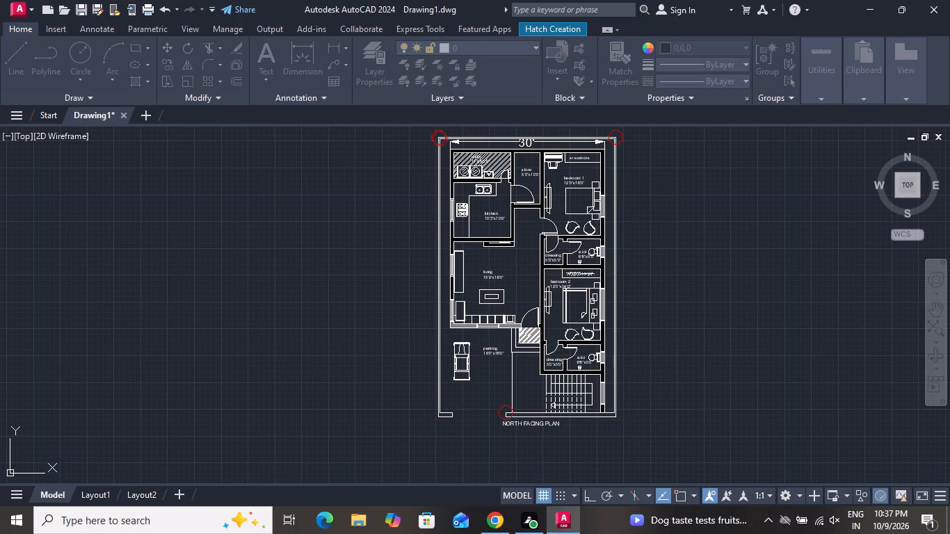
Run the LOGFILEOFF command to turn off the log file.
text(LOG)
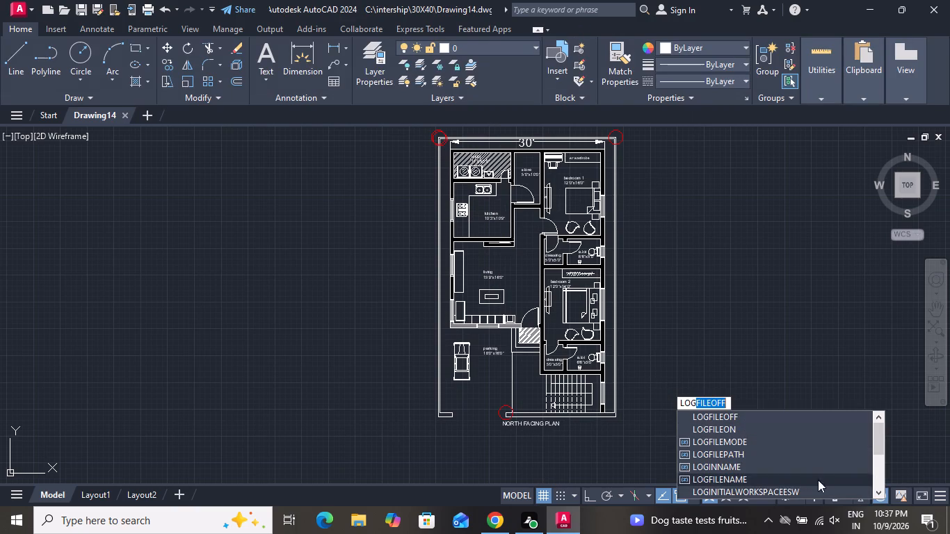
click(747, 417)
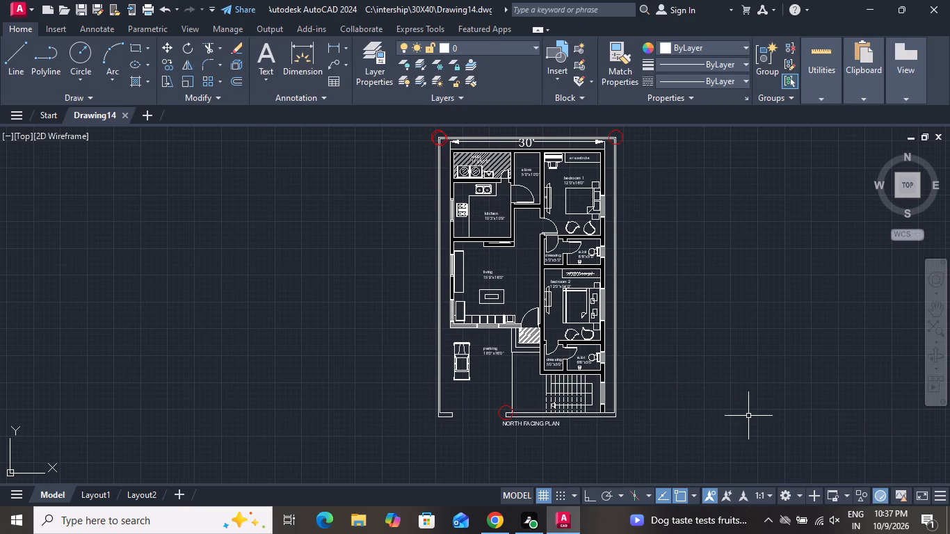
Set up a plot with the previous plot's page setup and define its window around the whole floor plan and title.
key(ctrl+p)
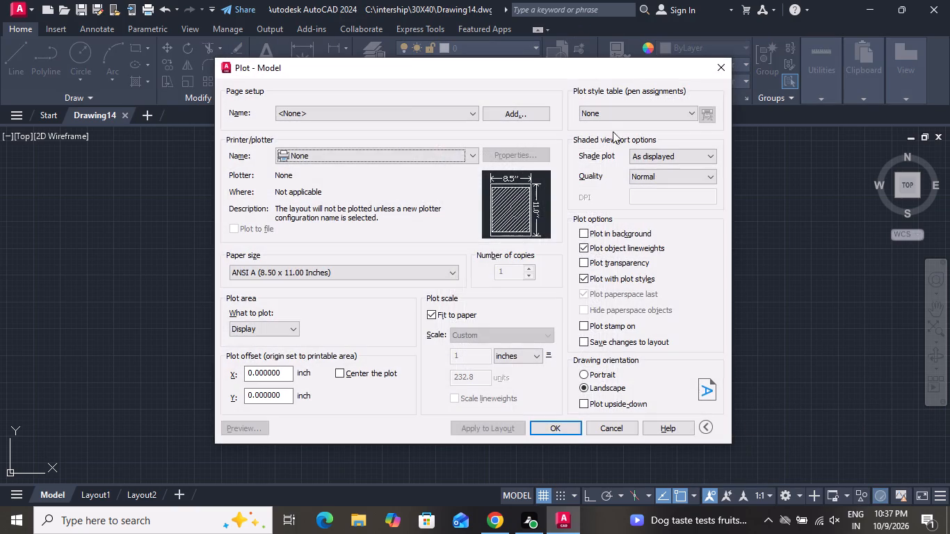
click(385, 120)
click(385, 134)
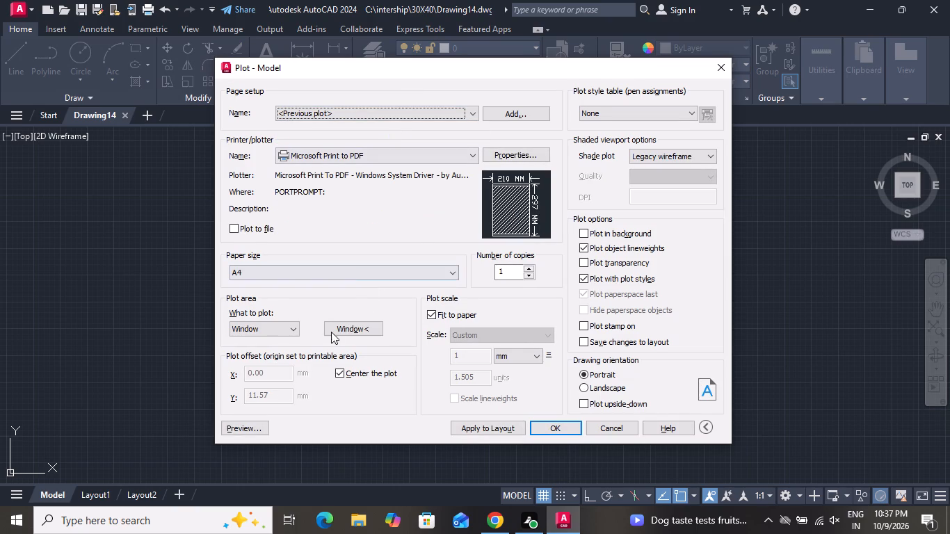
click(377, 328)
scroll(378, 332, down, 2)
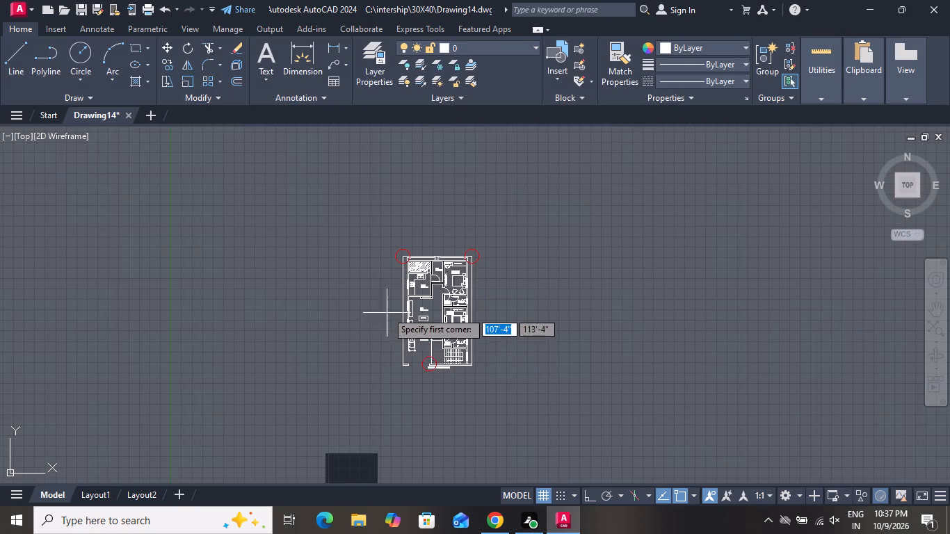
scroll(394, 261, up, 2)
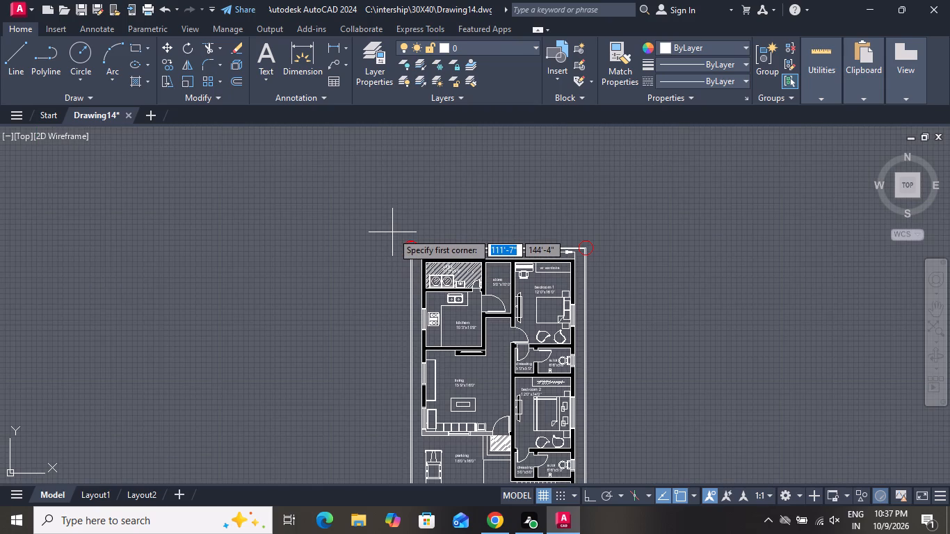
scroll(392, 232, down, 1)
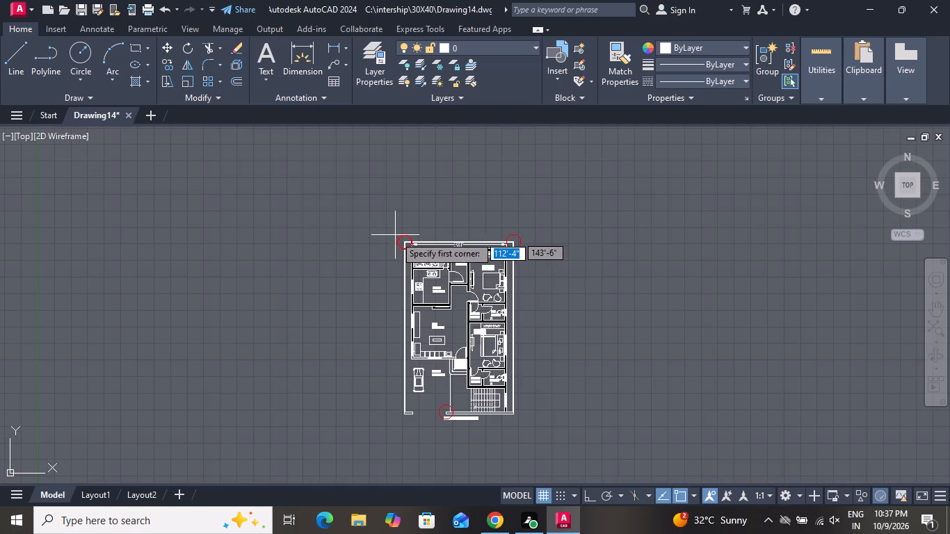
drag(394, 236, 506, 407)
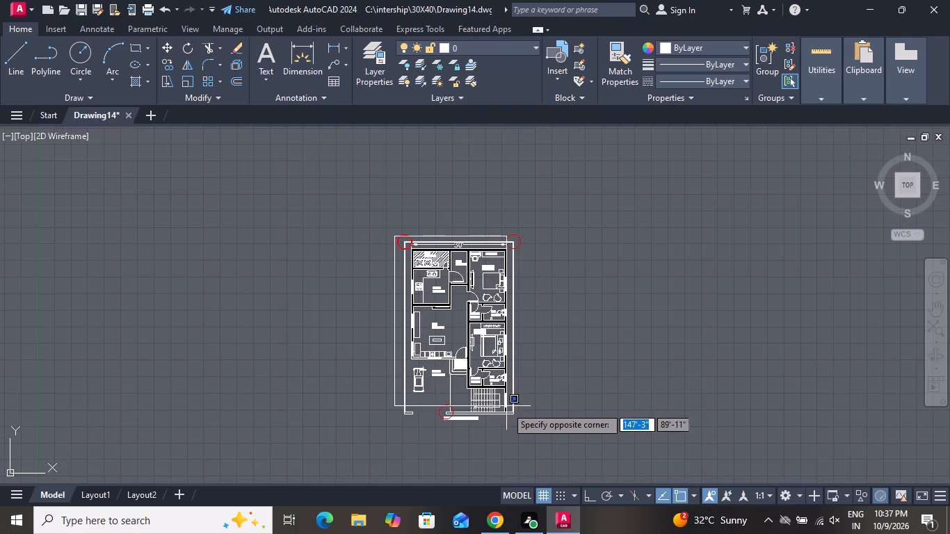
drag(506, 407, 525, 430)
click(525, 430)
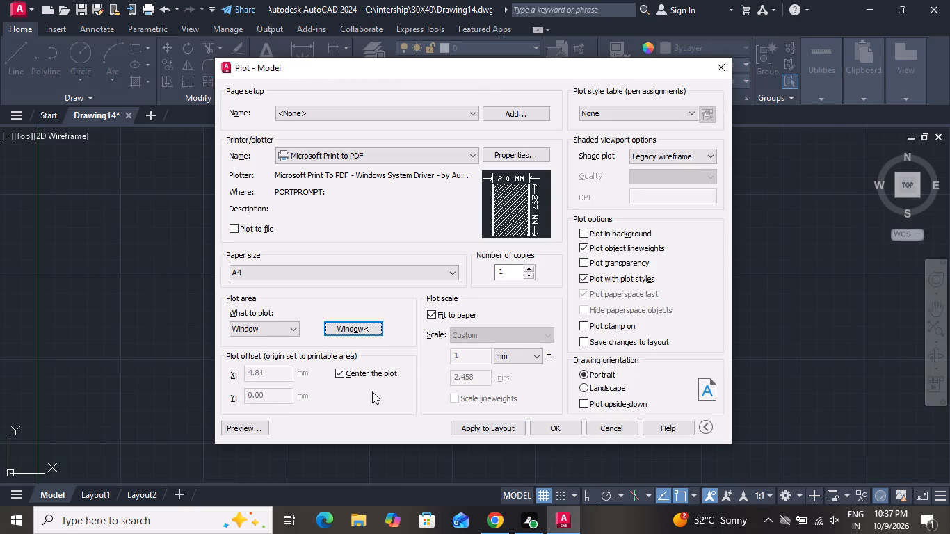
Preview the plot and examine the rooms, walls, labels and title on the sheet.
click(242, 430)
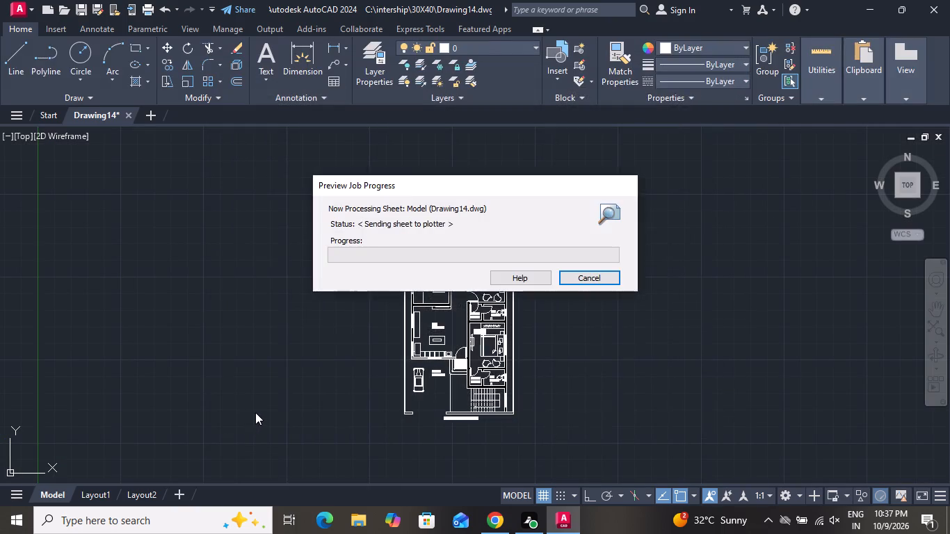
scroll(466, 252, up, 2)
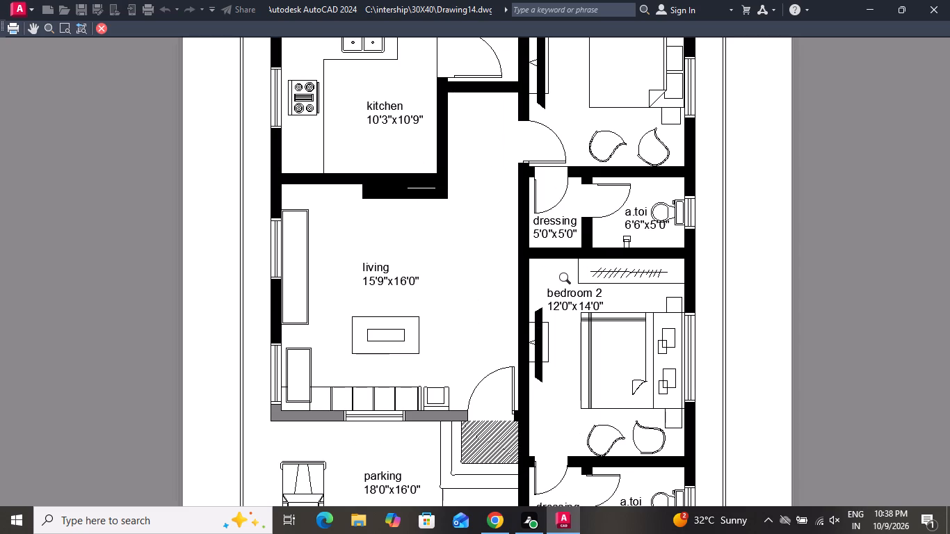
scroll(568, 281, down, 2)
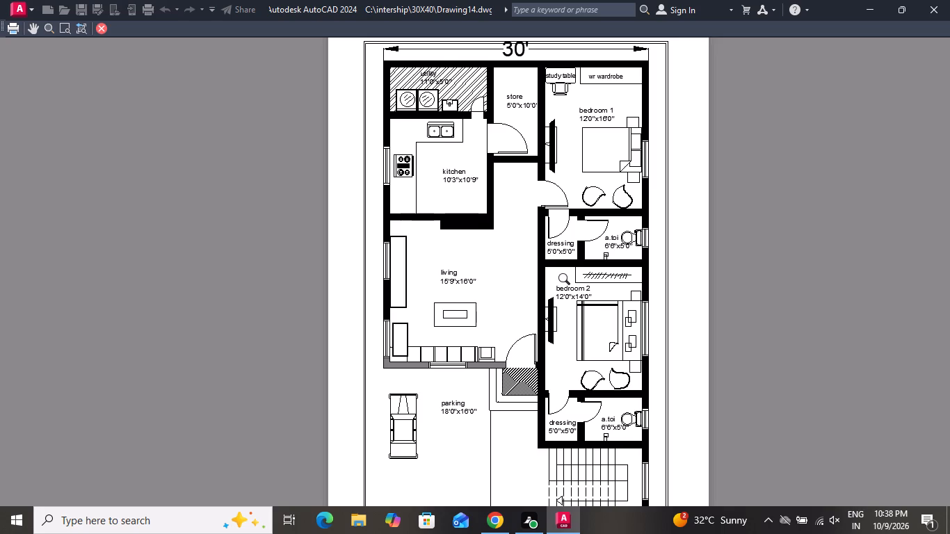
scroll(586, 402, up, 3)
scroll(617, 375, down, 2)
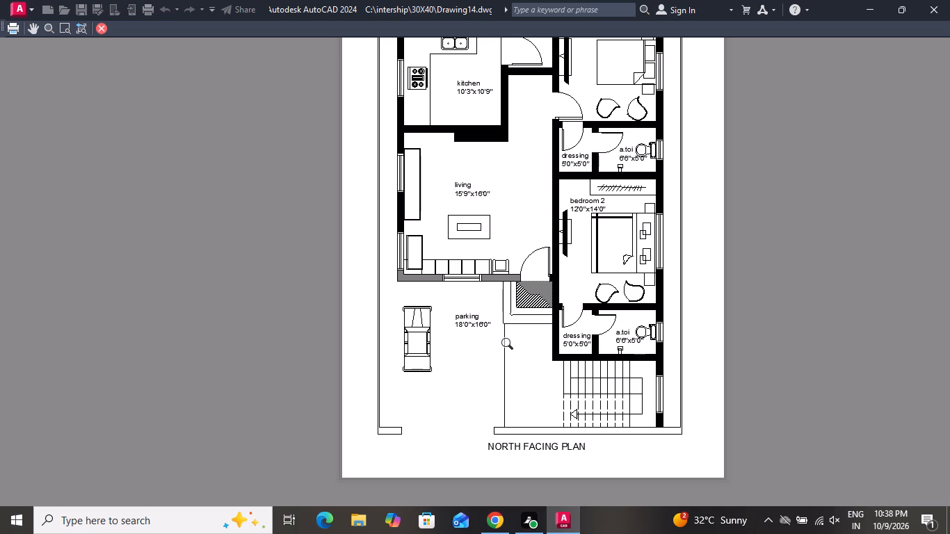
scroll(508, 346, down, 1)
scroll(560, 134, up, 1)
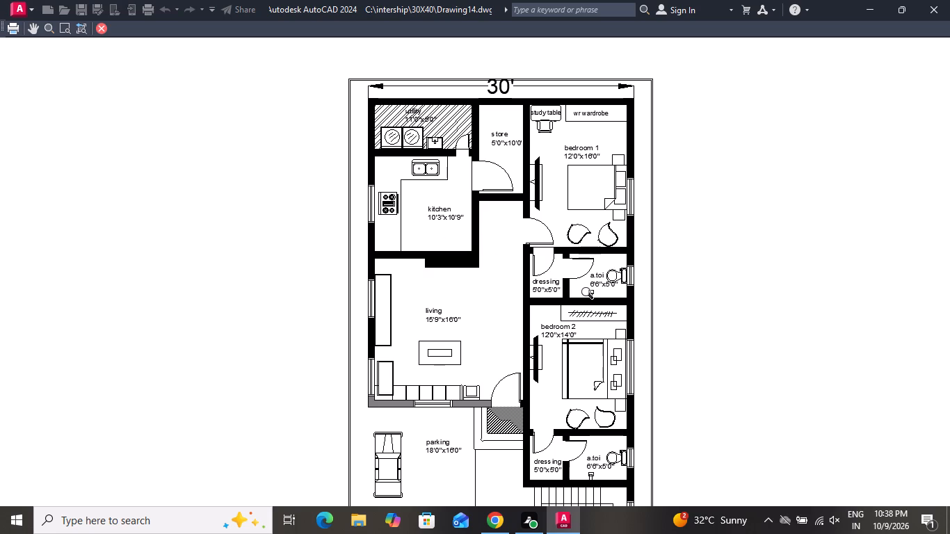
scroll(593, 296, down, 1)
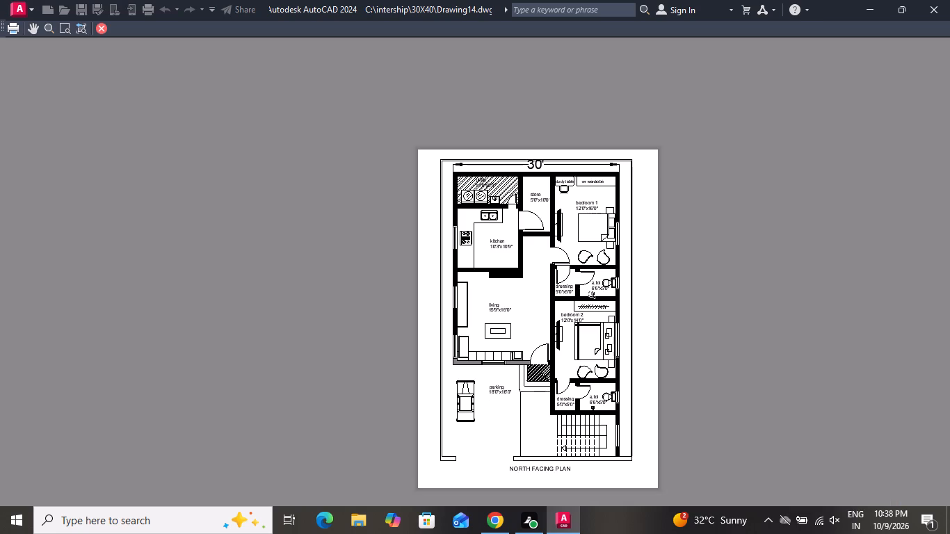
Plot the previewed sheet to a PDF named PDF 14 in the 30X40 folder.
click(15, 28)
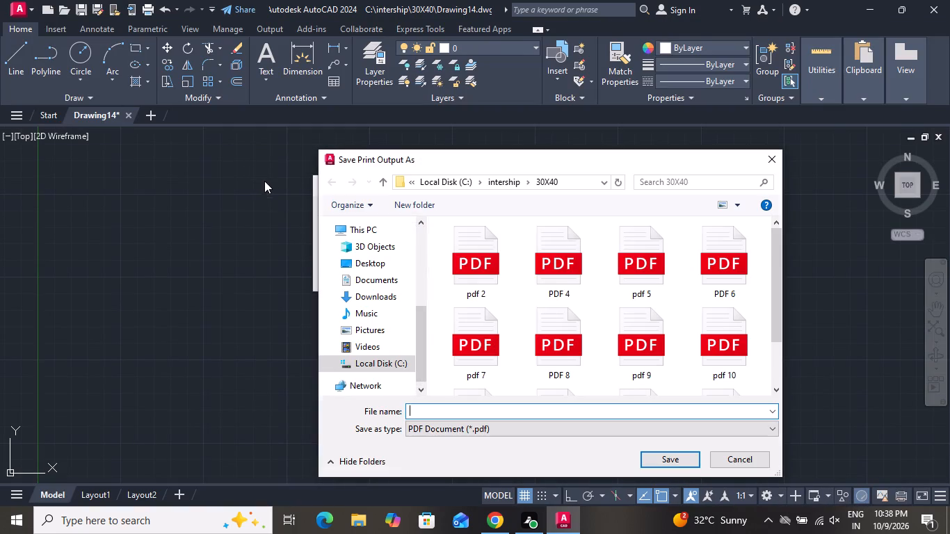
click(492, 414)
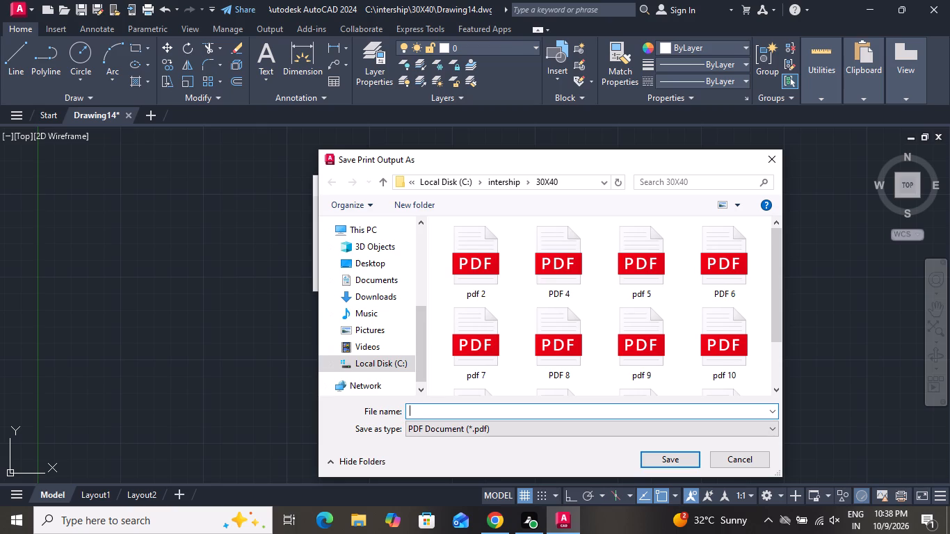
text(PDF)
key(space)
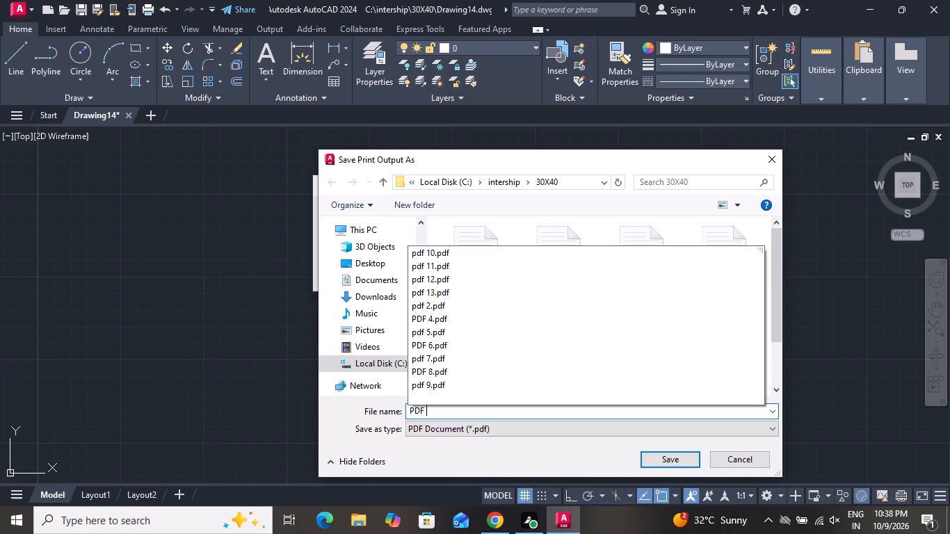
text(14)
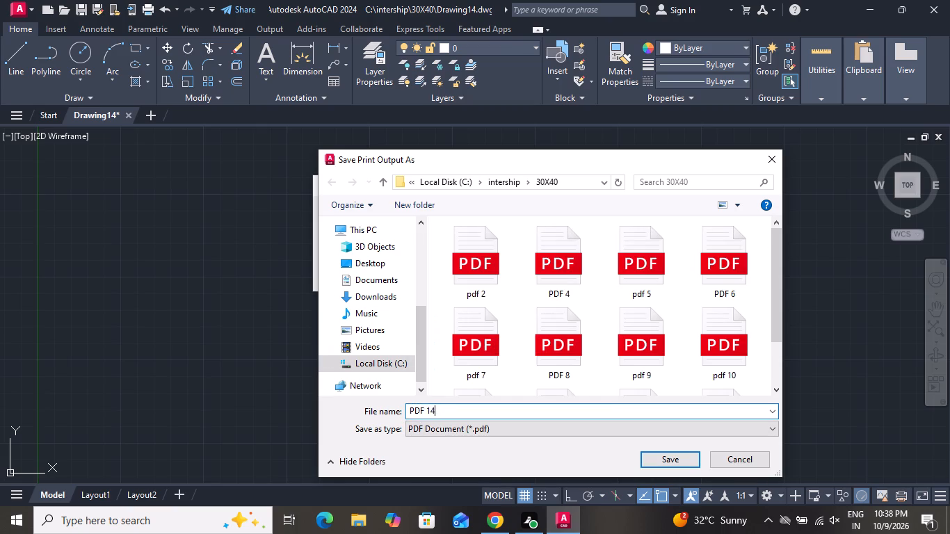
click(669, 460)
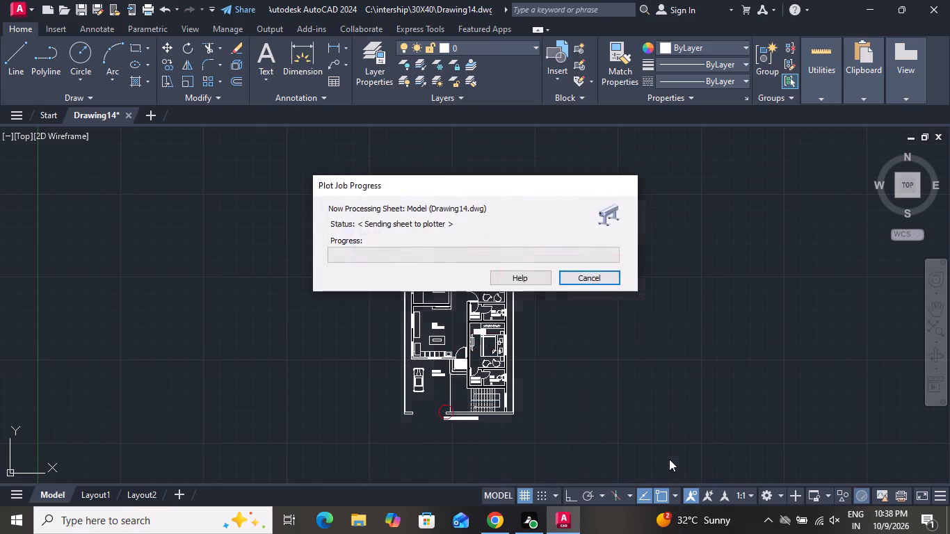